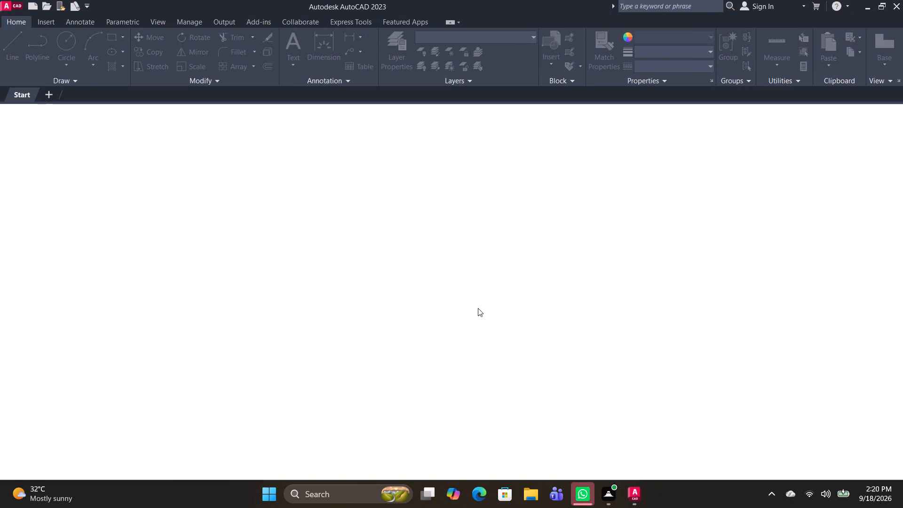
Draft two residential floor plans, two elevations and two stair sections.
Create a new blank drawing.
{"action": "left_click", "coordinate": [94, 226]}
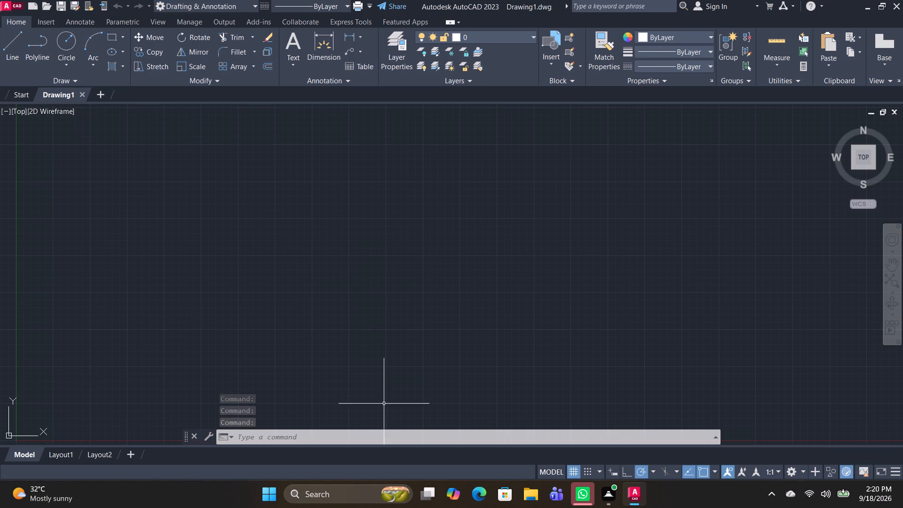
Turn on command logging with LOGFILEON.
{"action": "left_click", "coordinate": [373, 440]}
{"action": "type", "text": "log"}
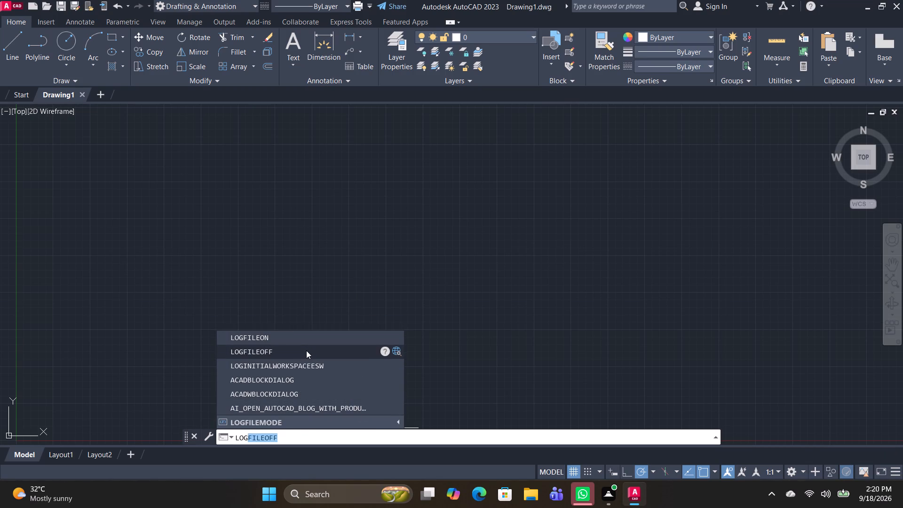
{"action": "left_click", "coordinate": [304, 339]}
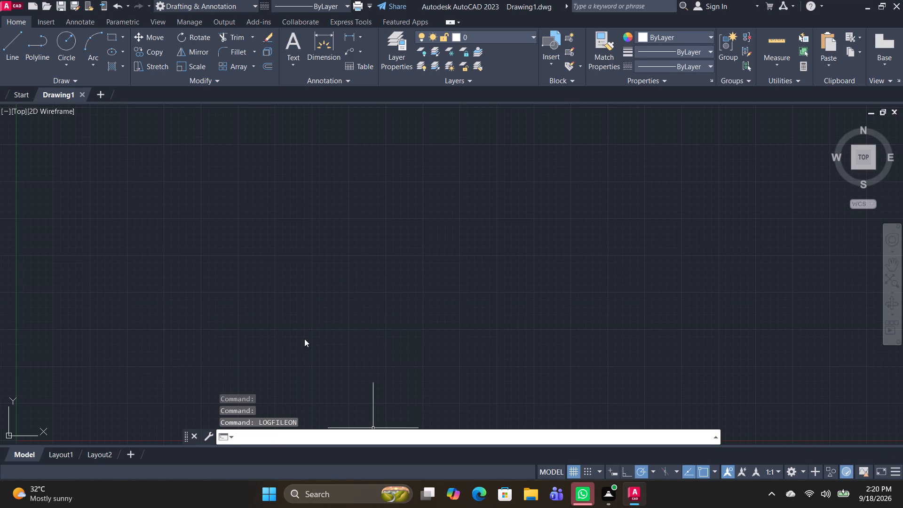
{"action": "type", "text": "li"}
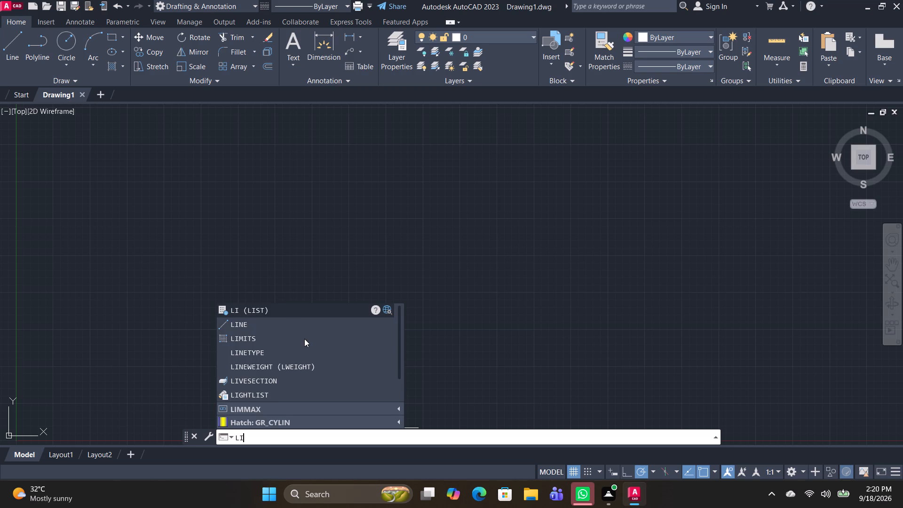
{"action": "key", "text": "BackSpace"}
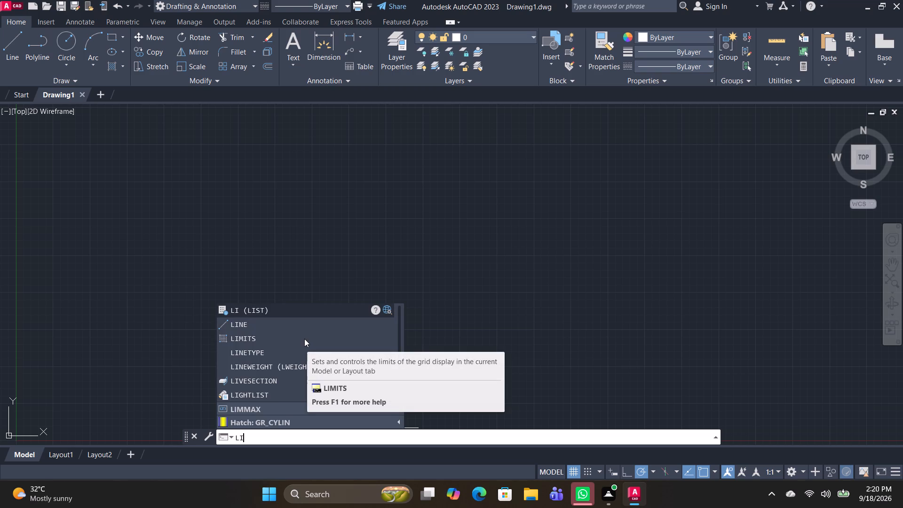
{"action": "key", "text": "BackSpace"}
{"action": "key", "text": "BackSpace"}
Set the drawing's length units to Engineering with a precision of 0'-0".
{"action": "type", "text": "un"}
{"action": "key", "text": "Return"}
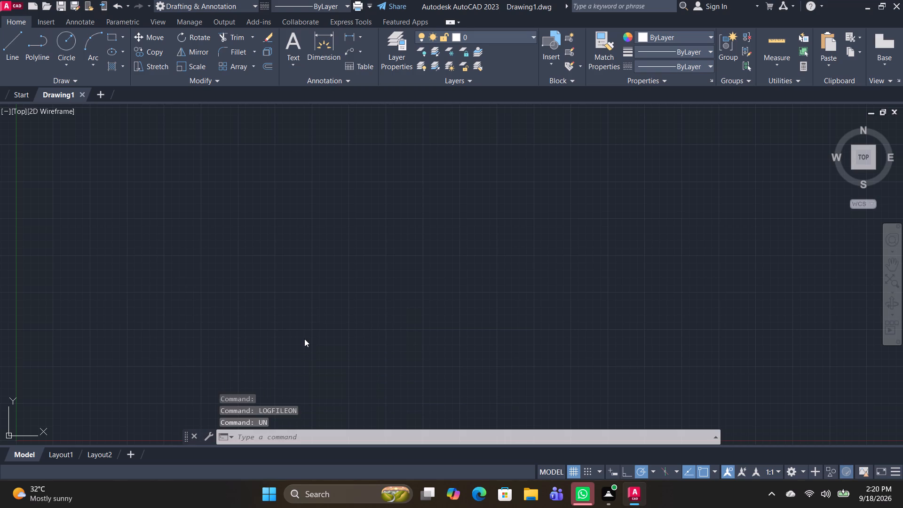
{"action": "left_click", "coordinate": [474, 188]}
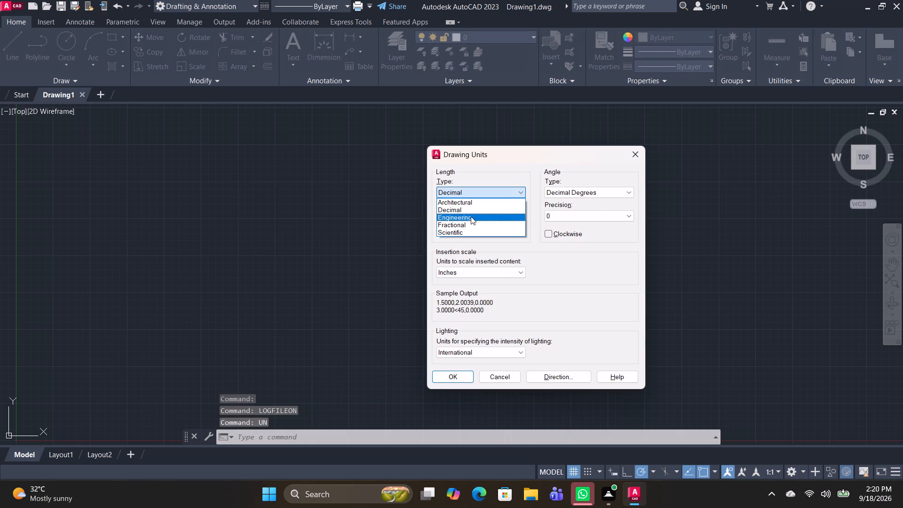
{"action": "left_click", "coordinate": [471, 216]}
{"action": "left_click", "coordinate": [464, 214]}
{"action": "left_click", "coordinate": [454, 224]}
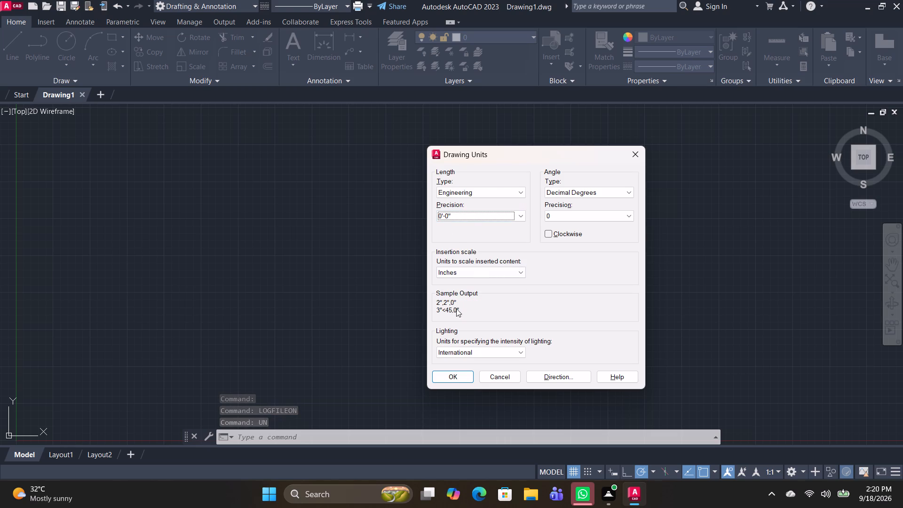
{"action": "left_click", "coordinate": [466, 380]}
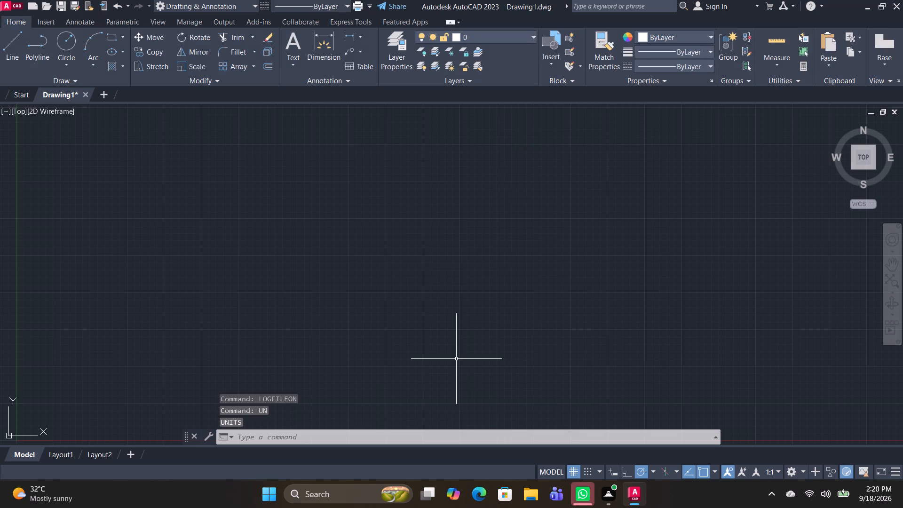
Set the Standard dimension style's primary units to Engineering format with 0'-0" precision.
{"action": "type", "text": "d"}
{"action": "key", "text": "space"}
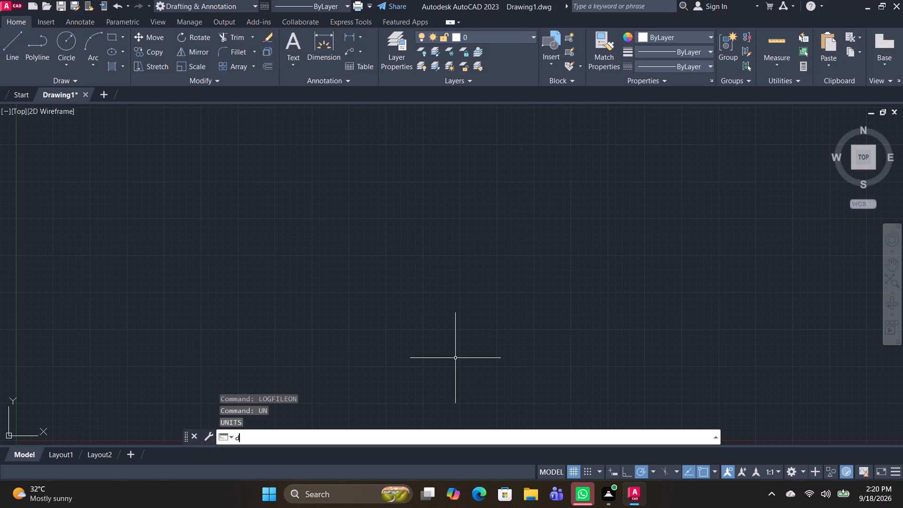
{"action": "left_click", "coordinate": [583, 217]}
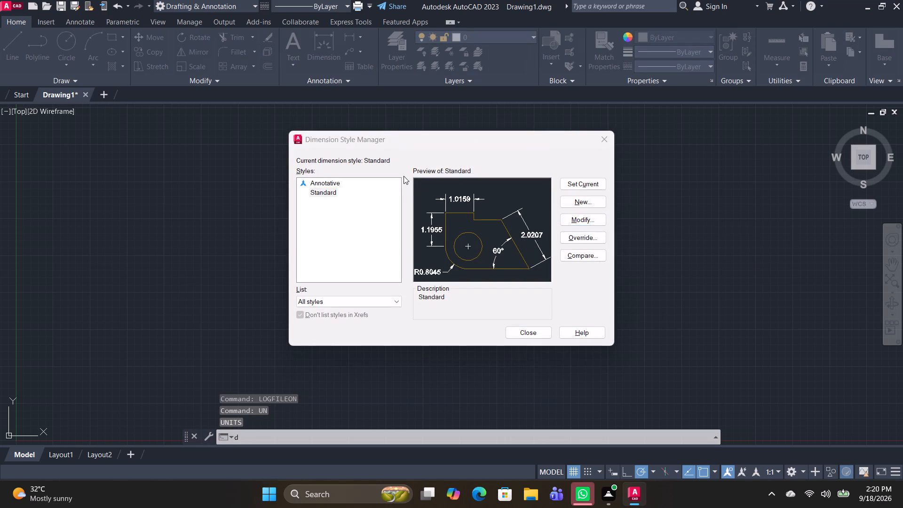
{"action": "left_click", "coordinate": [598, 57]}
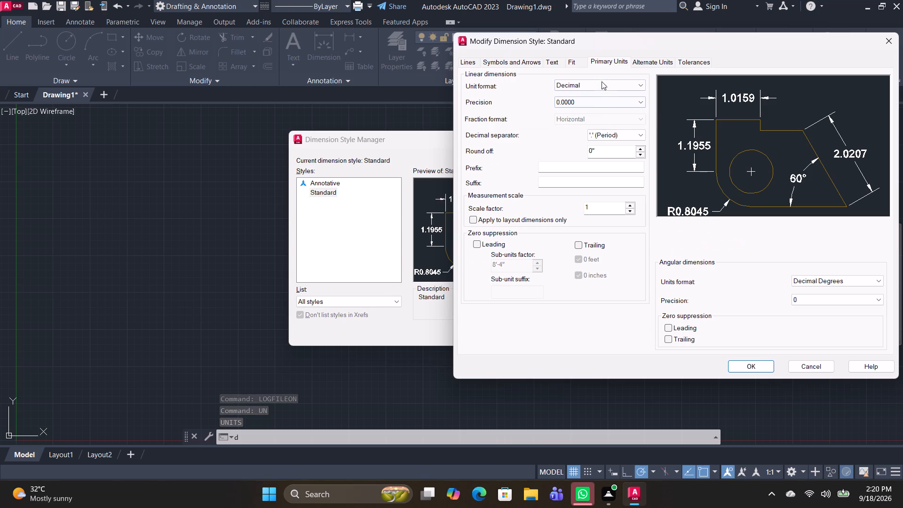
{"action": "left_click", "coordinate": [602, 79]}
{"action": "left_click", "coordinate": [599, 84]}
{"action": "left_click", "coordinate": [592, 108]}
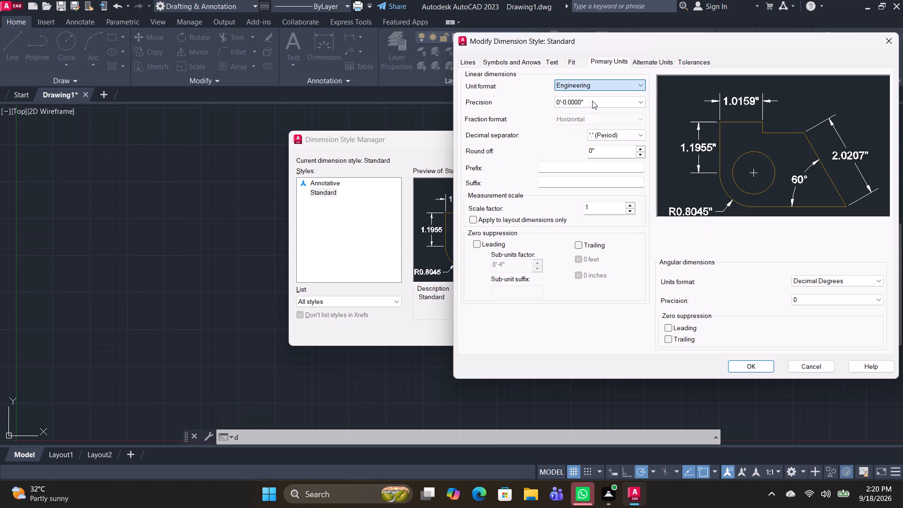
{"action": "left_click", "coordinate": [592, 98]}
{"action": "left_click", "coordinate": [589, 114]}
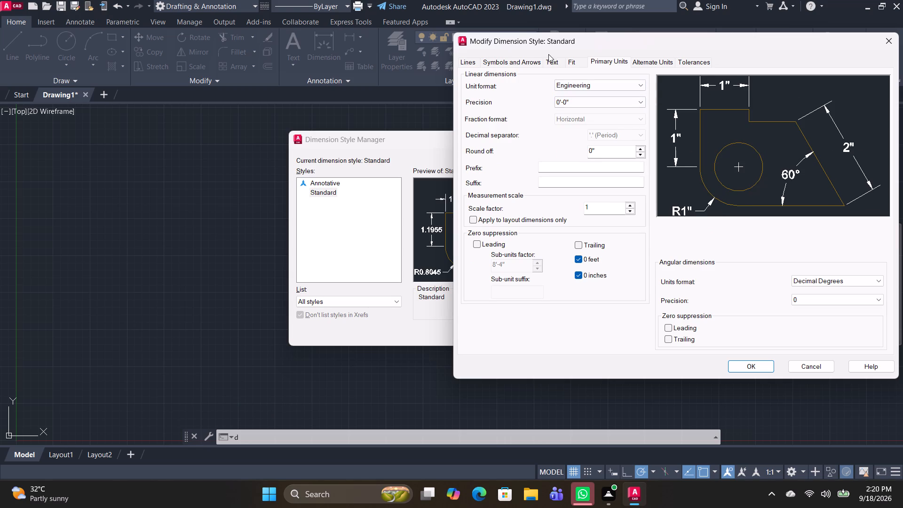
Set the Standard dimension style's text height to 2'.
{"action": "left_click", "coordinate": [554, 67]}
{"action": "left_click", "coordinate": [553, 62]}
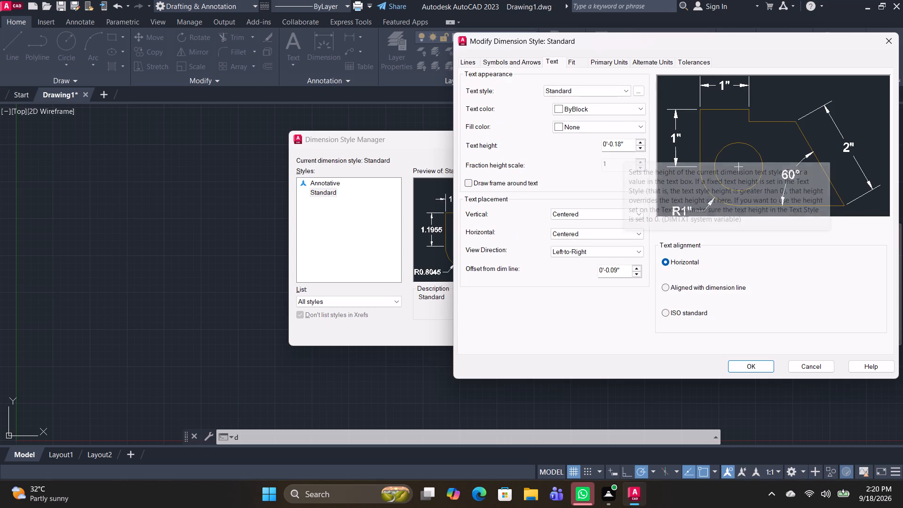
{"action": "left_click_drag", "start_coordinate": [625, 143], "coordinate": [559, 148]}
{"action": "key", "text": "2"}
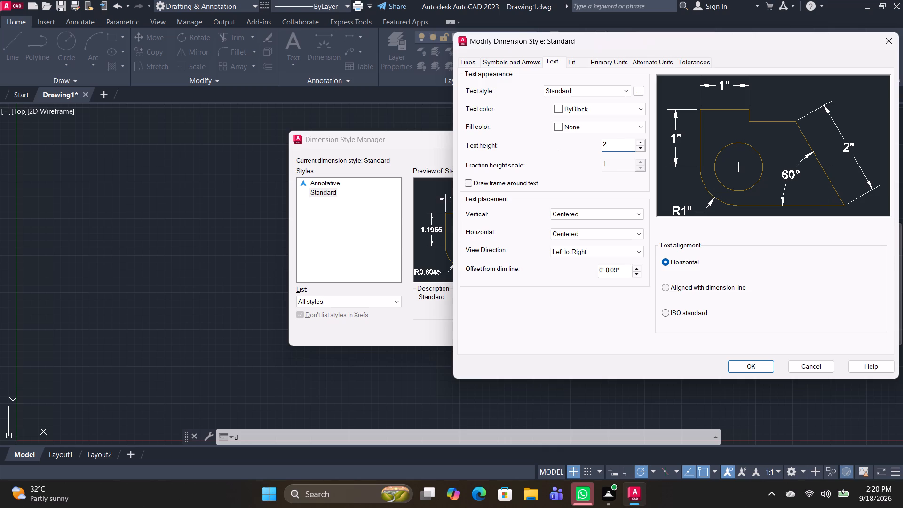
{"action": "key", "text": "apostrophe"}
{"action": "key", "text": "Return"}
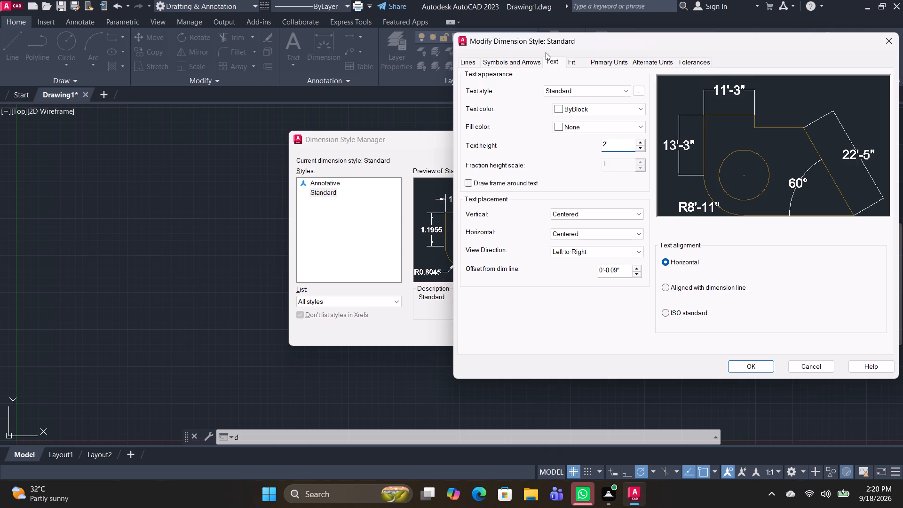
Set the Standard dimension style's arrow size to 6", save the changes and make the style current.
{"action": "left_click", "coordinate": [534, 60]}
{"action": "left_click_drag", "start_coordinate": [500, 178], "coordinate": [367, 184]}
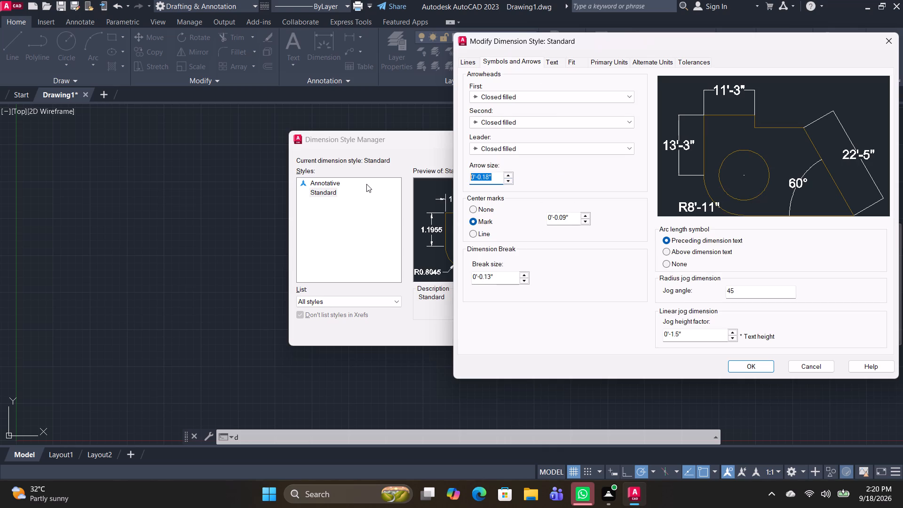
{"action": "type", "text": "6\""}
{"action": "key", "text": "Return"}
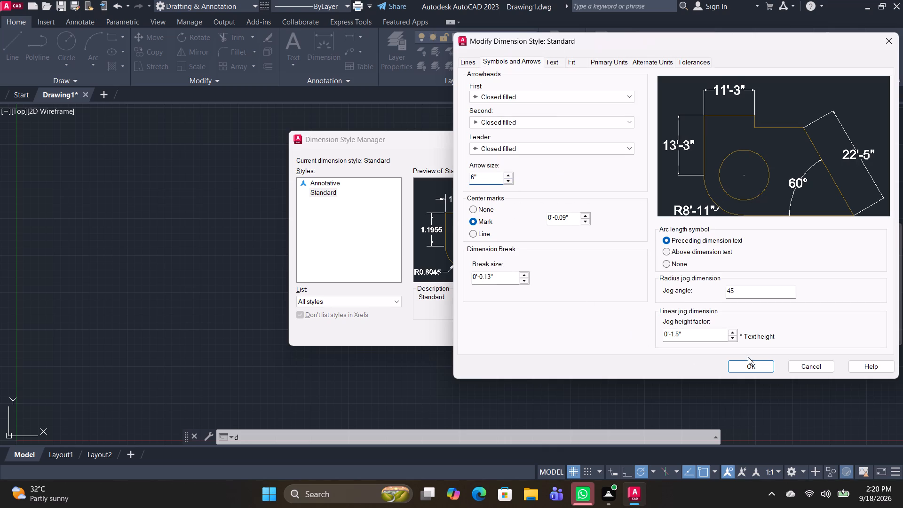
{"action": "left_click", "coordinate": [751, 368]}
{"action": "left_click", "coordinate": [586, 183]}
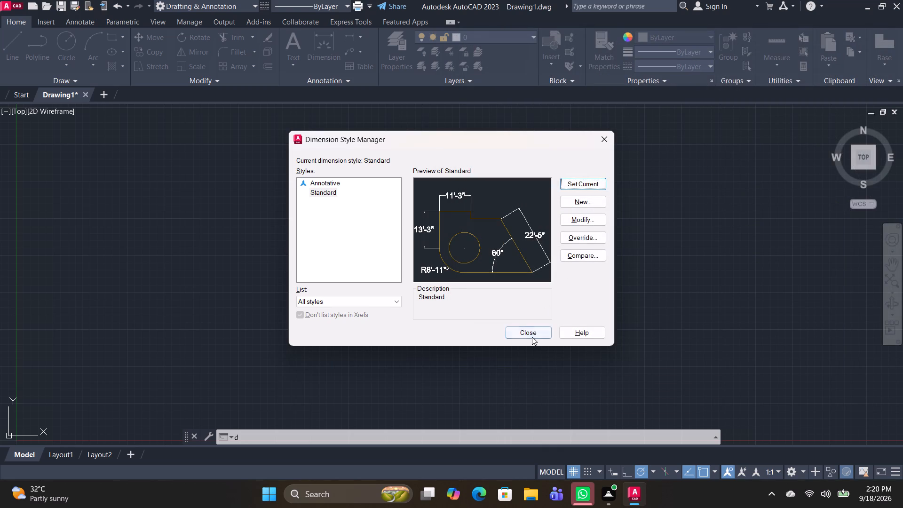
{"action": "left_click", "coordinate": [531, 333]}
Set the model space limits, keeping the default lower-left corner and using 100',100' as the upper-right corner.
{"action": "type", "text": "lim"}
{"action": "key", "text": "space"}
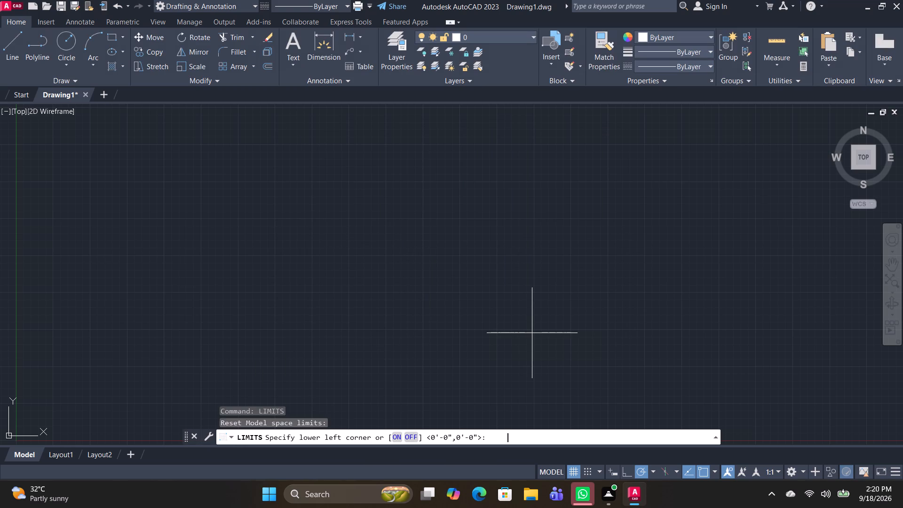
{"action": "key", "text": "Return"}
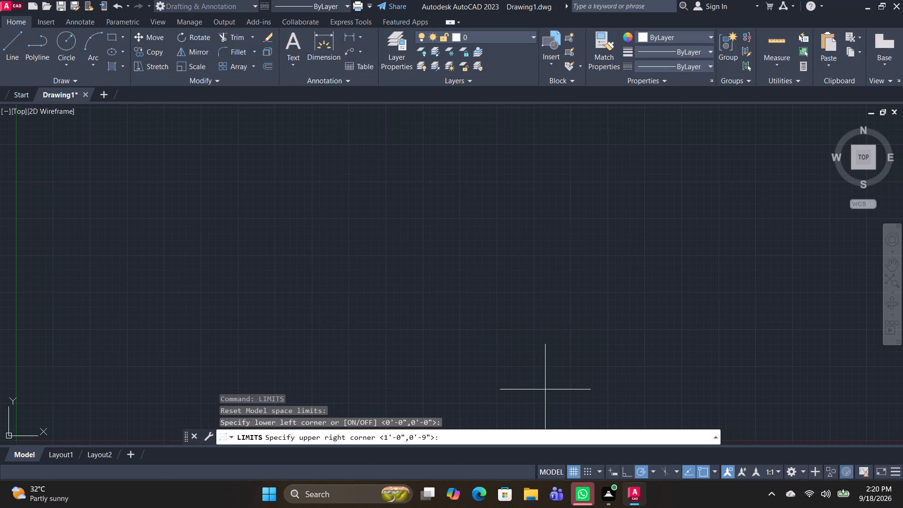
{"action": "type", "text": "100',100'"}
{"action": "key", "text": "Return"}
Start drawing a line in model space.
{"action": "type", "text": "z a"}
{"action": "key", "text": "space"}
{"action": "scroll", "coordinate": [404, 268], "scroll_direction": "down", "scroll_amount": 2}
{"action": "type", "text": "l"}
{"action": "key", "text": "space"}
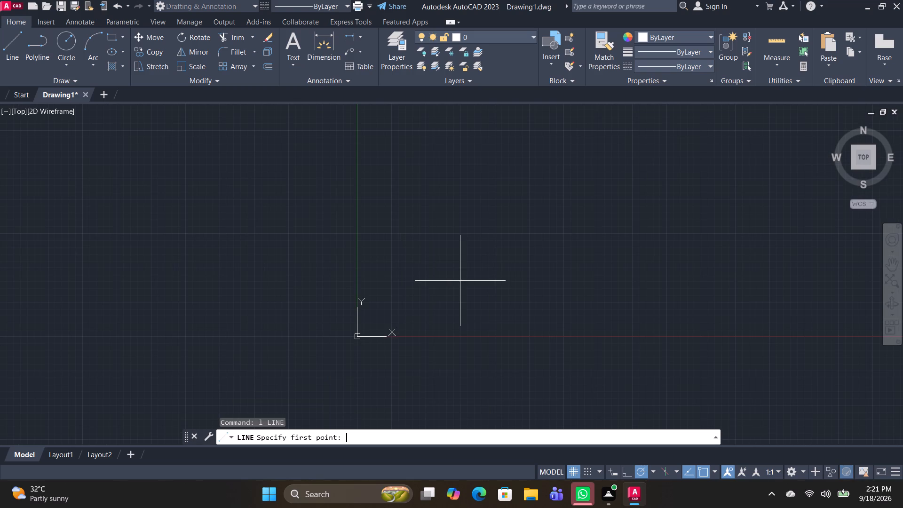
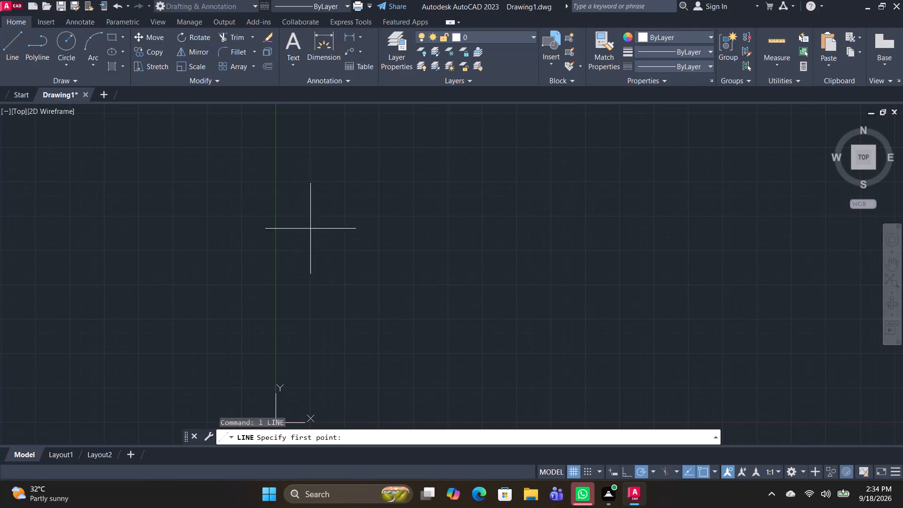
Draw a closed rectangular room outline with lines, 15'9" wide and 14'9" high, just right of the Y axis.
{"action": "left_click", "coordinate": [312, 175]}
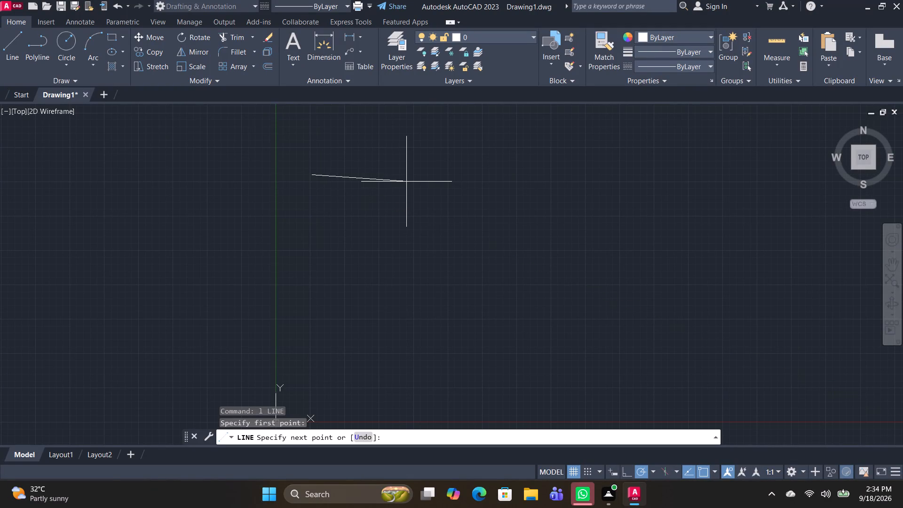
{"action": "type", "text": "15'9\""}
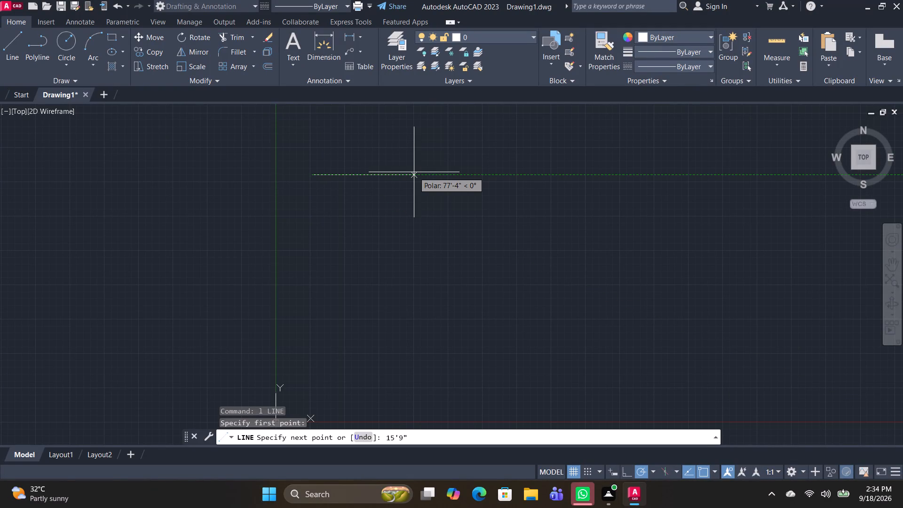
{"action": "key", "text": "Return"}
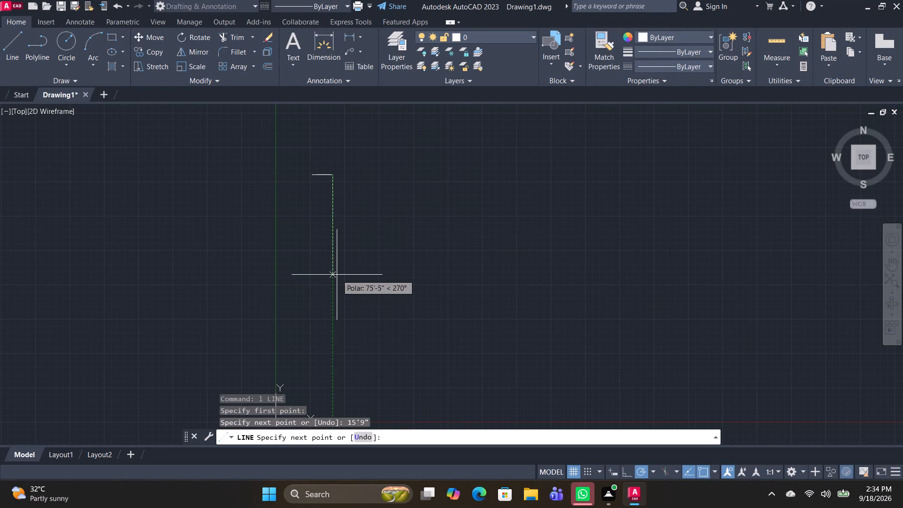
{"action": "type", "text": "14'9\""}
{"action": "key", "text": "Return"}
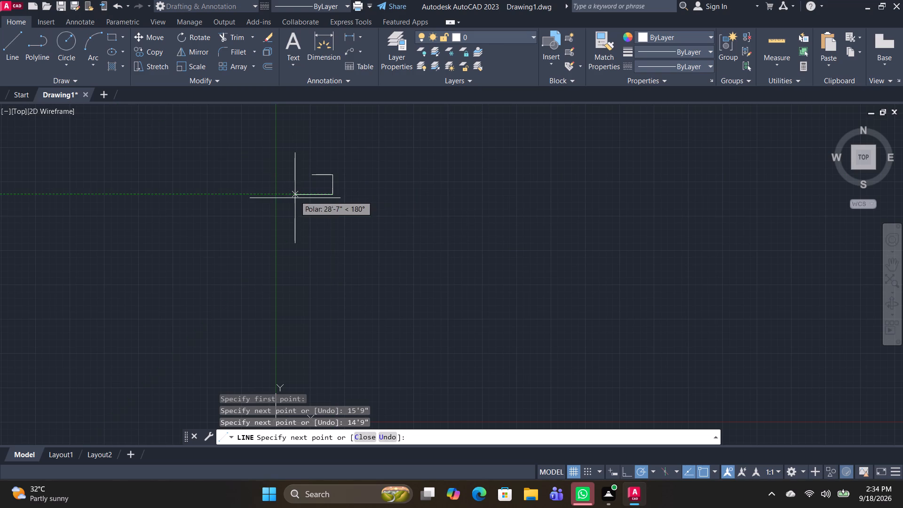
{"action": "key", "text": "1"}
{"action": "type", "text": "5'9\""}
{"action": "key", "text": "Return"}
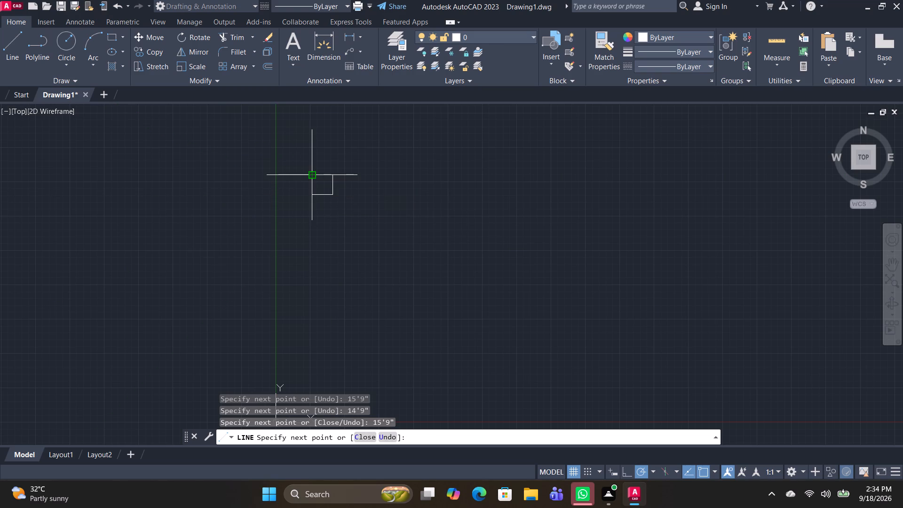
{"action": "type", "text": "14'9\""}
{"action": "key", "text": "Return"}
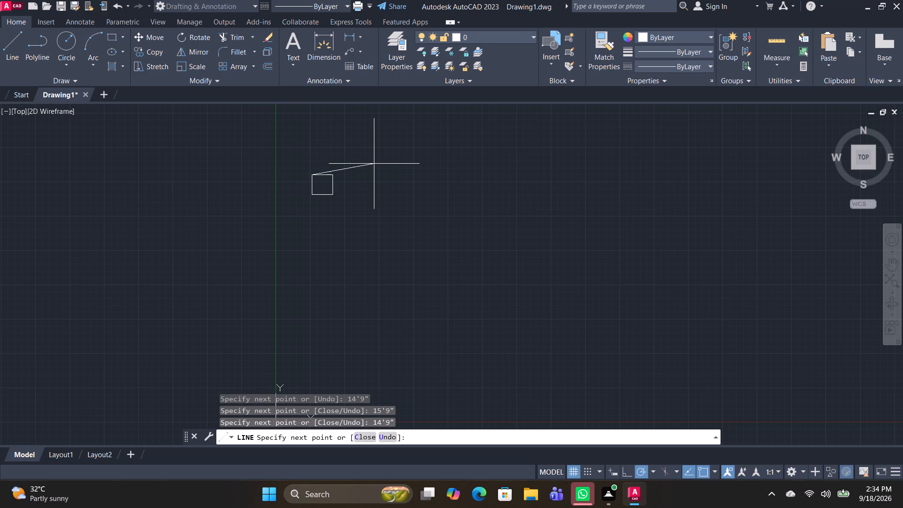
{"action": "key", "text": "space"}
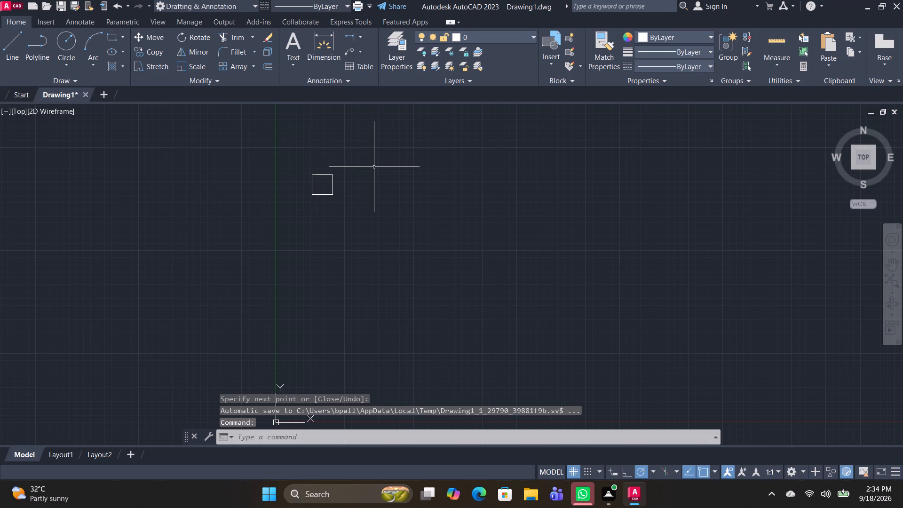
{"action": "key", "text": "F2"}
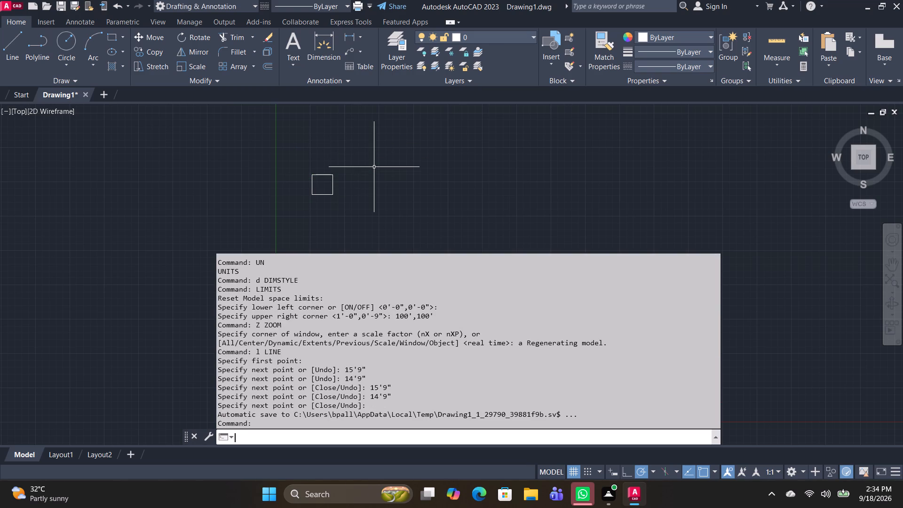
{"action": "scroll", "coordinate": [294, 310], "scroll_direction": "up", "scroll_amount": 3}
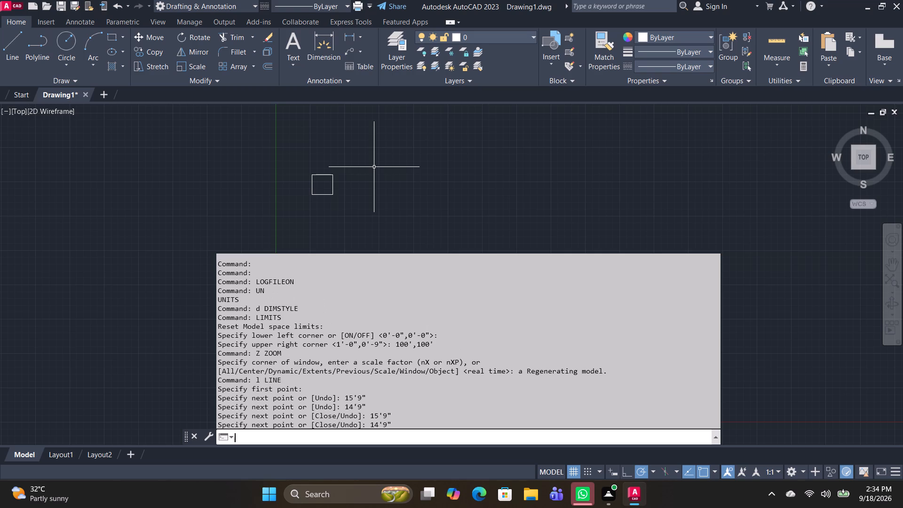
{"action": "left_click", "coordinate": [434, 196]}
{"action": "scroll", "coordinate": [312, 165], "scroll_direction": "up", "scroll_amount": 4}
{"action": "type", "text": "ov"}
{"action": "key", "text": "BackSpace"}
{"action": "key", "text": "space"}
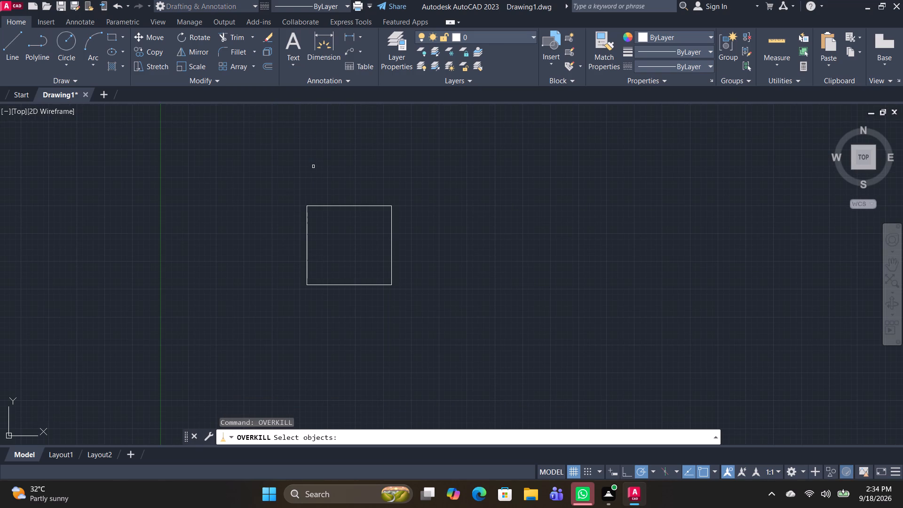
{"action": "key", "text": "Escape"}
Offset the right side of the 15'9" by 14'9" room outward by 6".
{"action": "type", "text": "o"}
{"action": "key", "text": "space"}
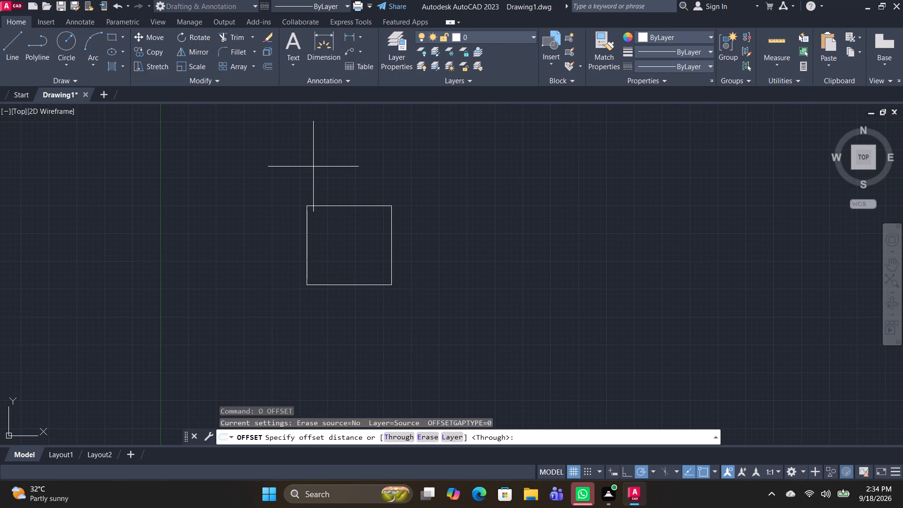
{"action": "type", "text": "6\""}
{"action": "key", "text": "Return"}
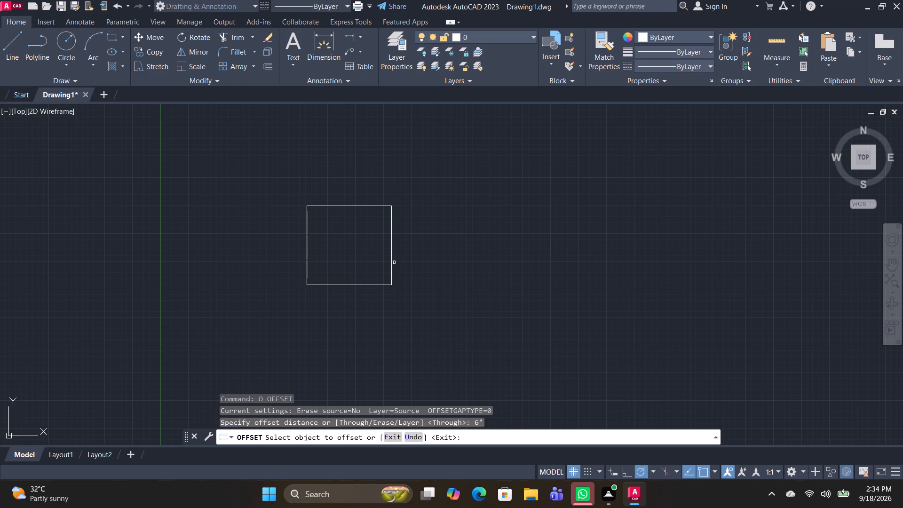
{"action": "left_click", "coordinate": [391, 258]}
{"action": "left_click", "coordinate": [418, 257]}
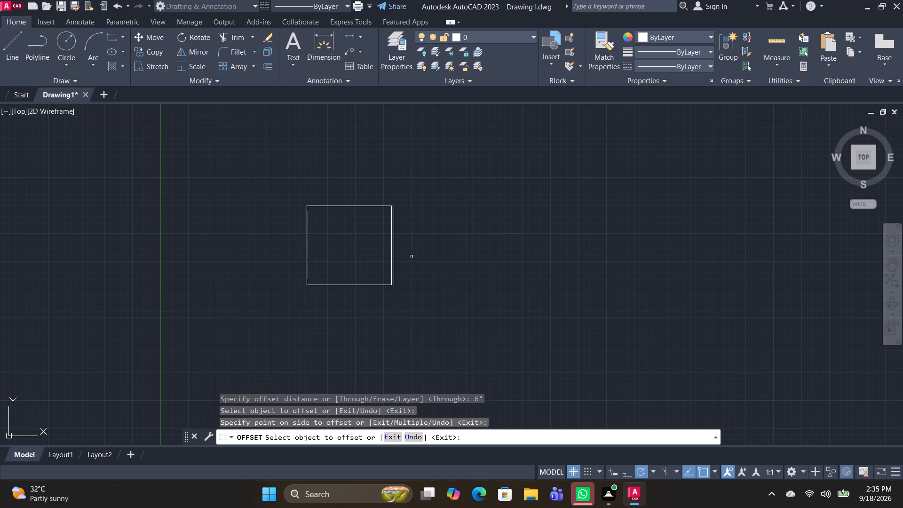
{"action": "key", "text": "l"}
{"action": "key", "text": "space"}
{"action": "key", "text": "space"}
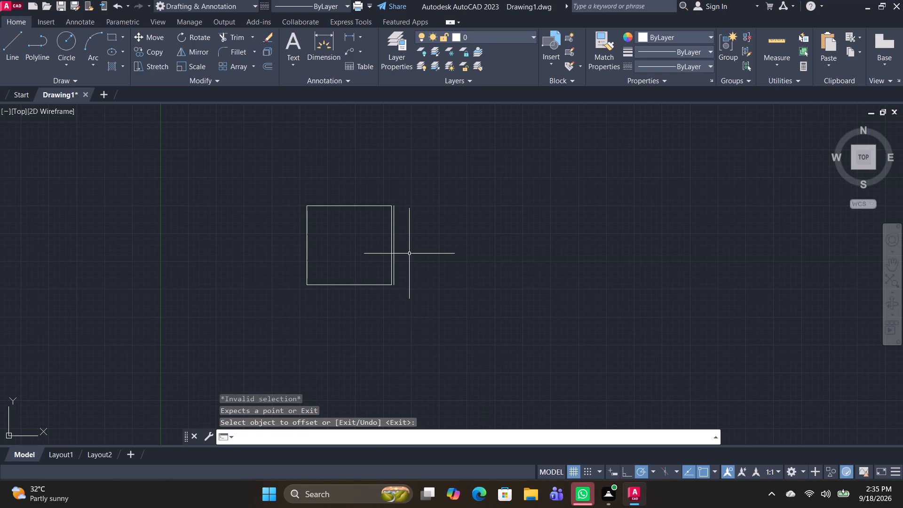
Draw a second room from the offset line's top end, 7'10" across and 6'11" down, closing back onto the offset line.
{"action": "type", "text": "l"}
{"action": "key", "text": "space"}
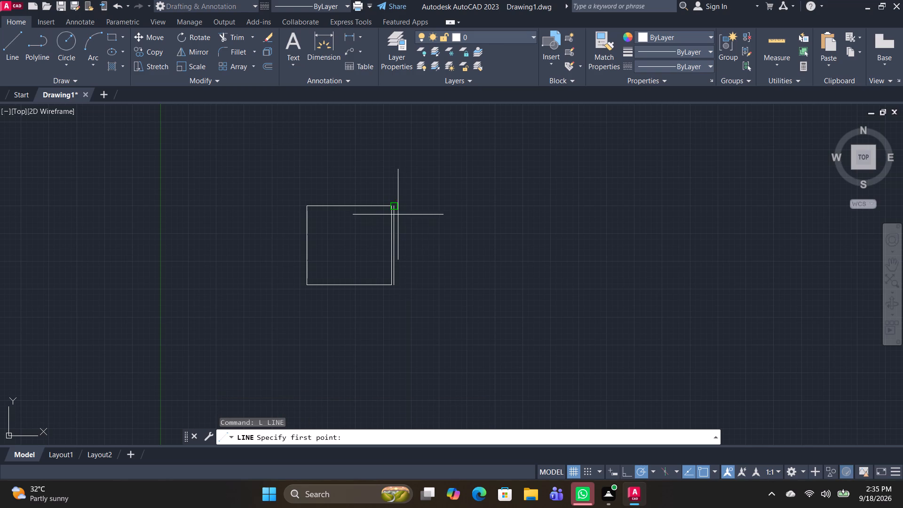
{"action": "left_click", "coordinate": [394, 206]}
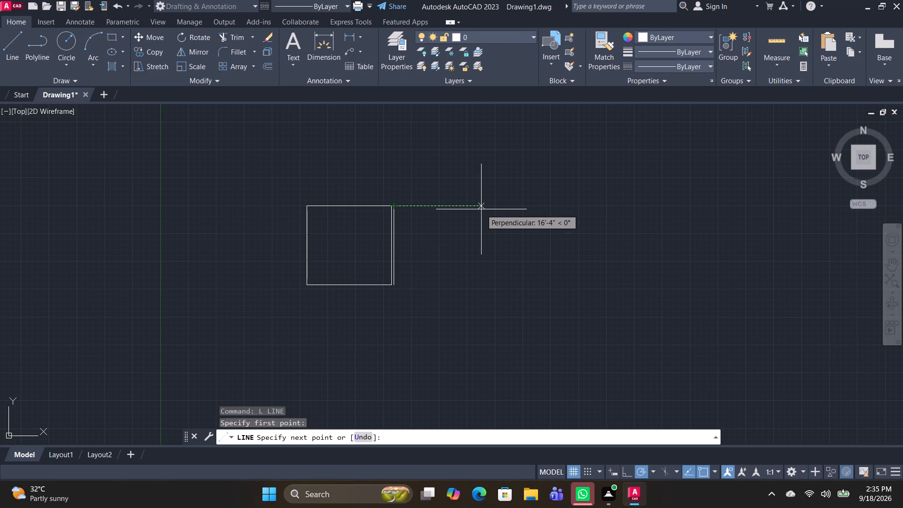
{"action": "type", "text": "7'10\""}
{"action": "key", "text": "Return"}
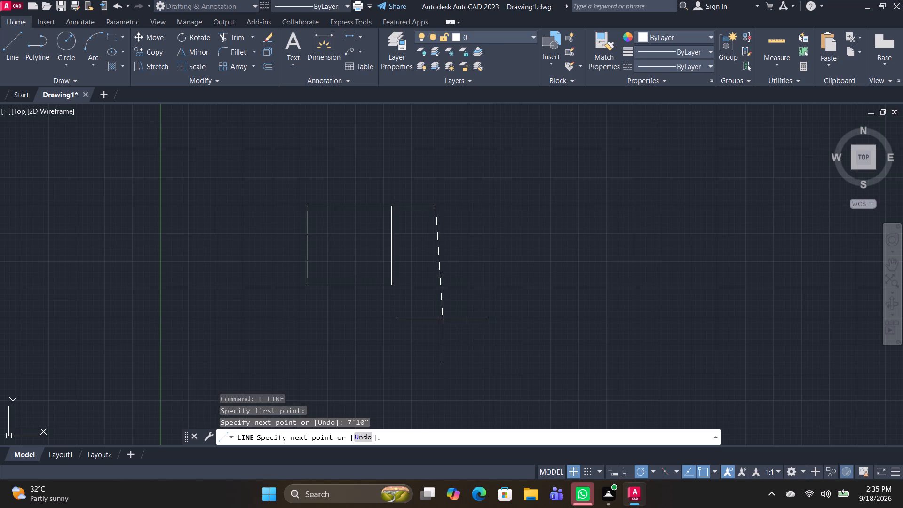
{"action": "type", "text": "6'"}
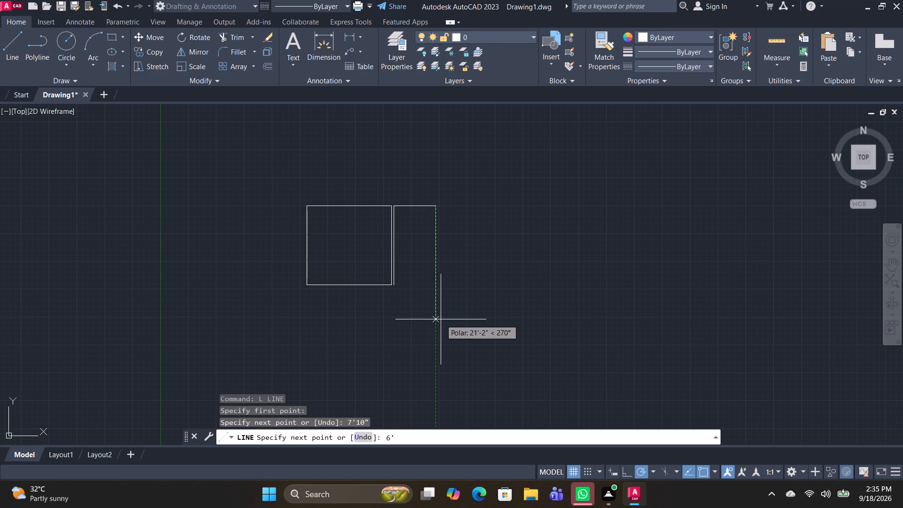
{"action": "type", "text": "11\""}
{"action": "key", "text": "Return"}
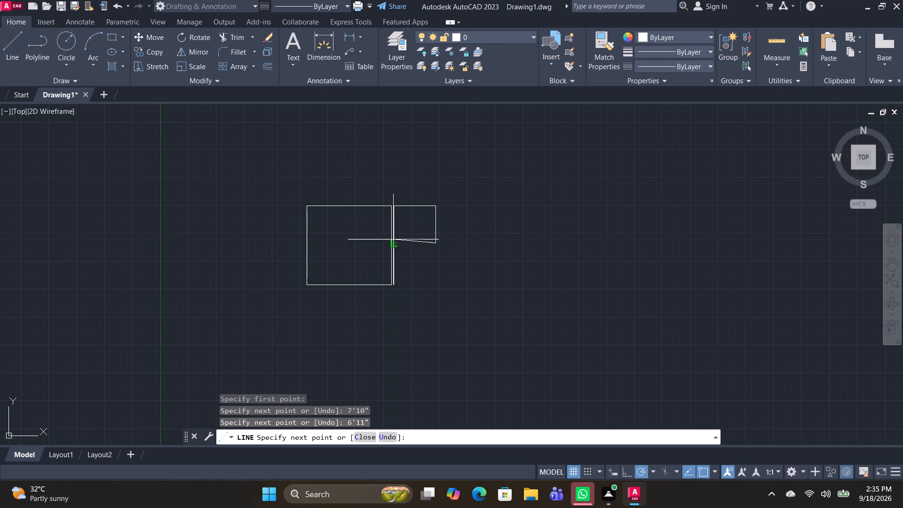
{"action": "scroll", "coordinate": [393, 239], "scroll_direction": "up", "scroll_amount": 3}
{"action": "left_click", "coordinate": [388, 256]}
{"action": "key", "text": "space"}
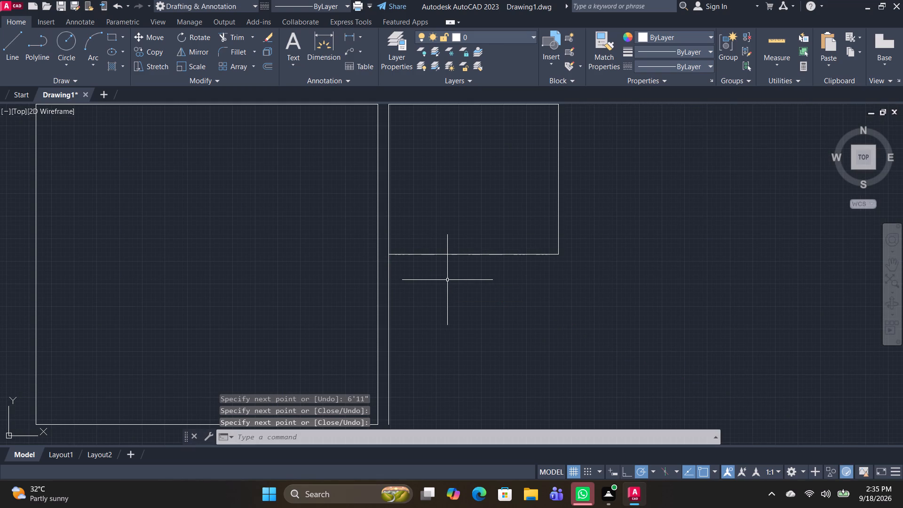
Offset the second room's bottom and right sides outward by 6".
{"action": "type", "text": "o"}
{"action": "key", "text": "space"}
{"action": "key", "text": "space"}
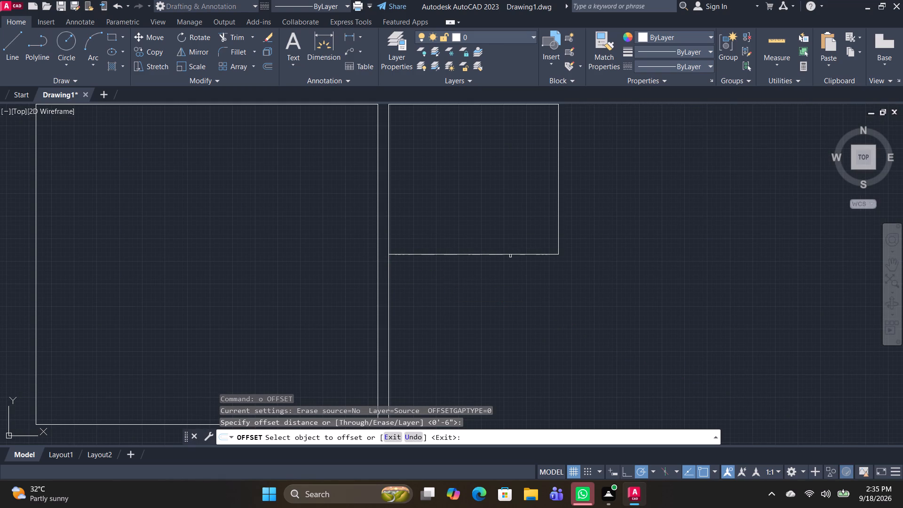
{"action": "left_click", "coordinate": [510, 255]}
{"action": "left_click", "coordinate": [513, 275]}
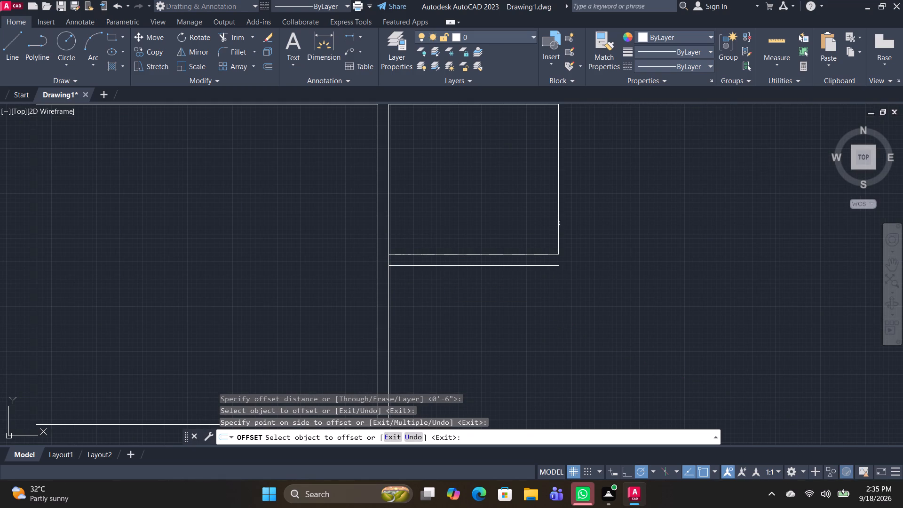
{"action": "left_click", "coordinate": [559, 223]}
{"action": "left_click", "coordinate": [597, 224]}
{"action": "key", "text": "space"}
Draw a third room from the top end of the second room's right offset line, 7'10" across and 6'11" down, back to that line's lower end.
{"action": "type", "text": "l"}
{"action": "key", "text": "space"}
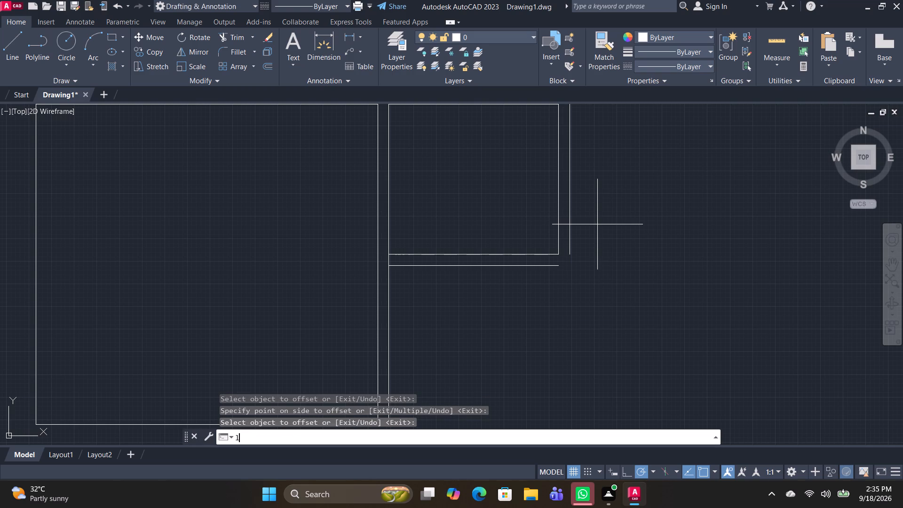
{"action": "middle_click_drag", "start_coordinate": [603, 157], "coordinate": [565, 279]}
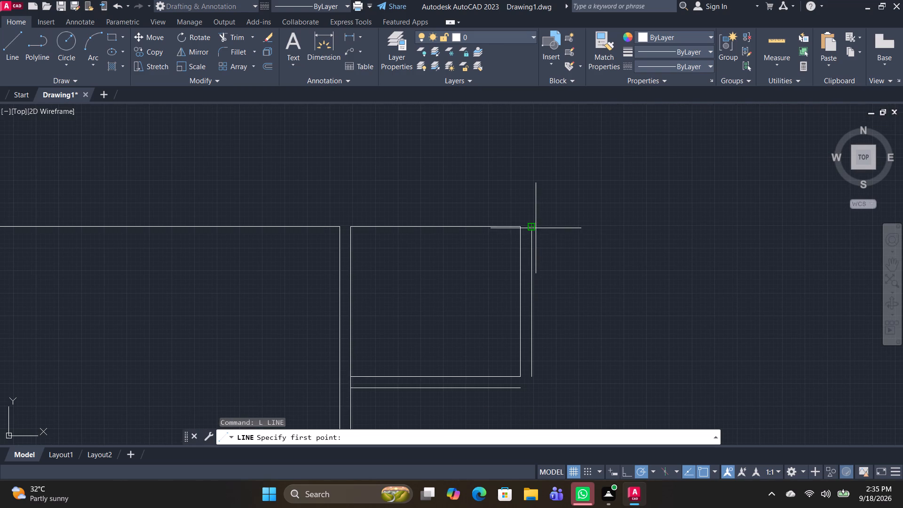
{"action": "left_click", "coordinate": [547, 227]}
{"action": "key", "text": "space"}
{"action": "key", "text": "space"}
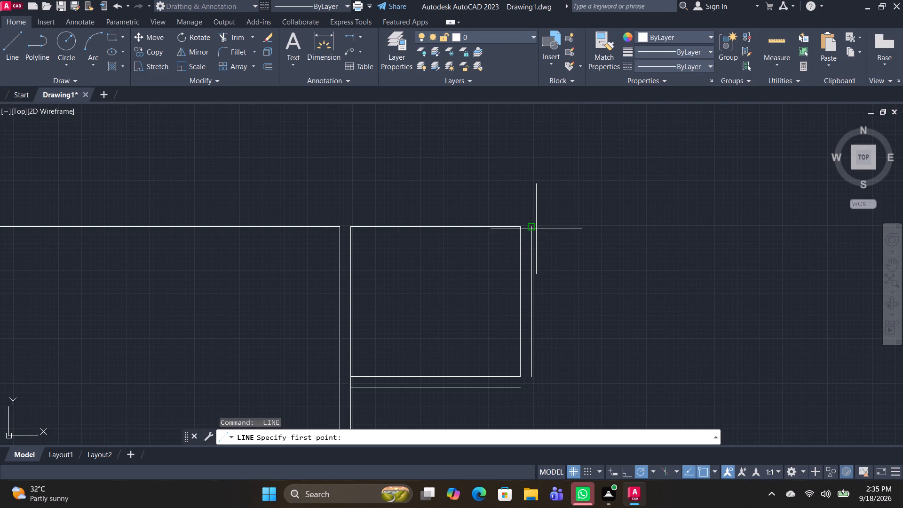
{"action": "left_click", "coordinate": [534, 229]}
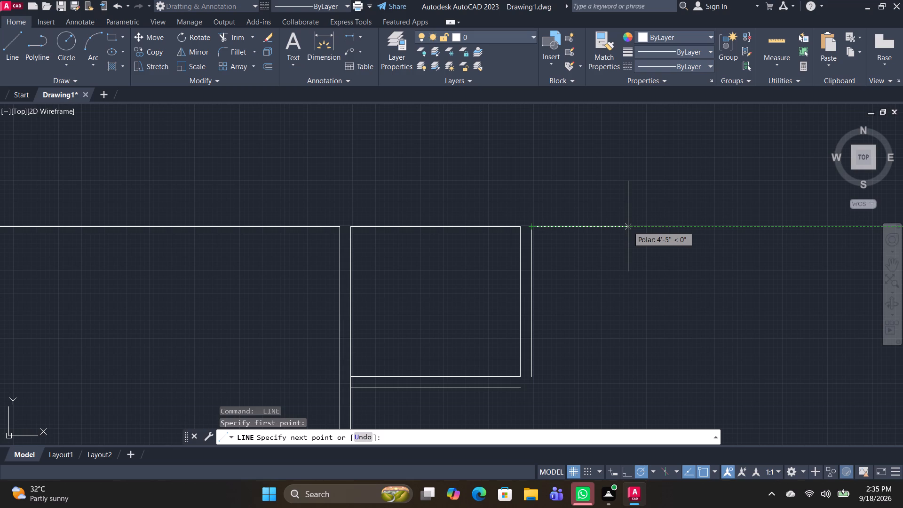
{"action": "type", "text": "7'10\""}
{"action": "key", "text": "Return"}
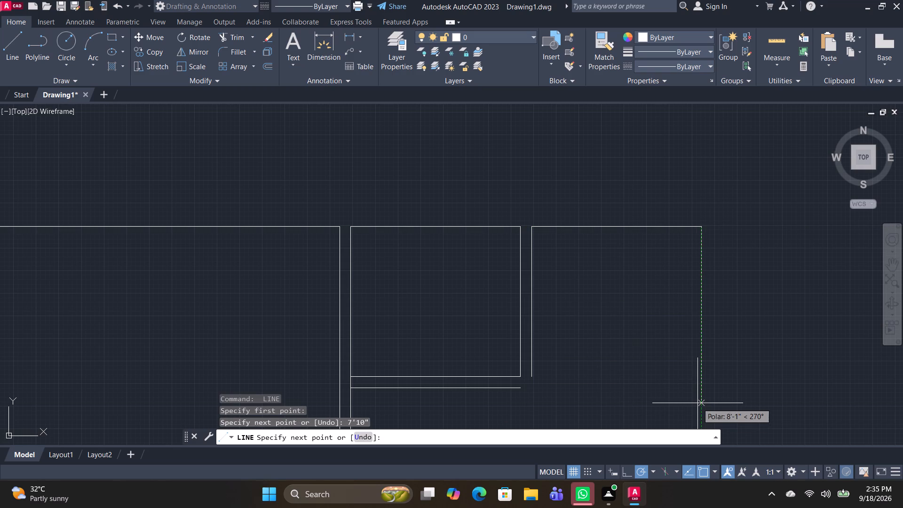
{"action": "key", "text": "6"}
{"action": "type", "text": "'11\""}
{"action": "key", "text": "Return"}
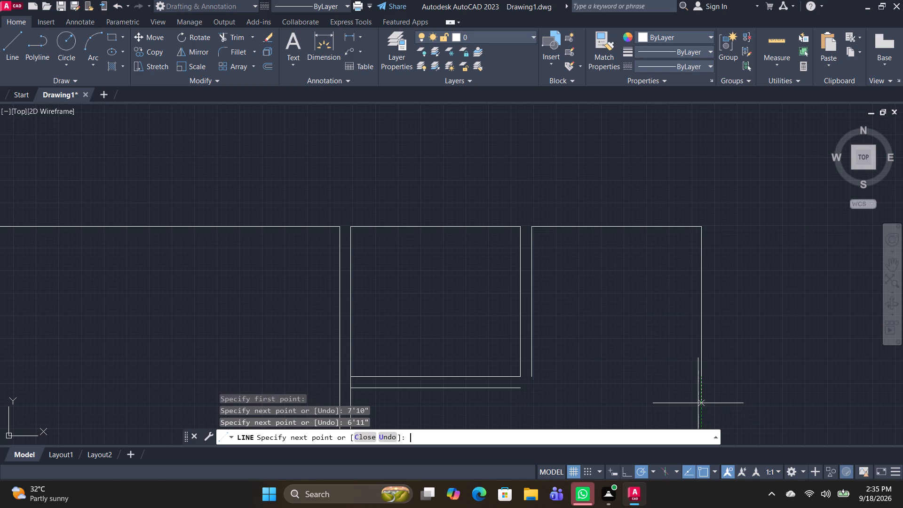
{"action": "left_click", "coordinate": [531, 380]}
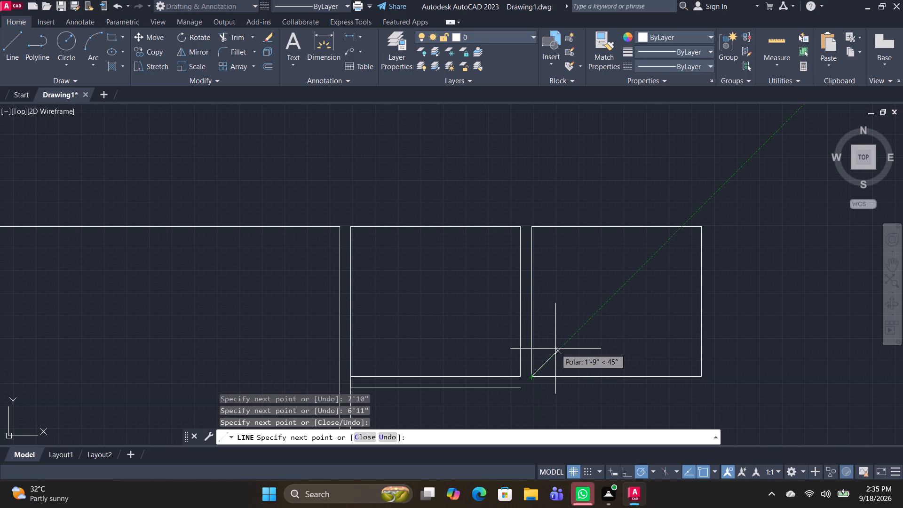
{"action": "key", "text": "space"}
Offset the third room's bottom side downward by 6".
{"action": "type", "text": "o"}
{"action": "key", "text": "space"}
{"action": "key", "text": "space"}
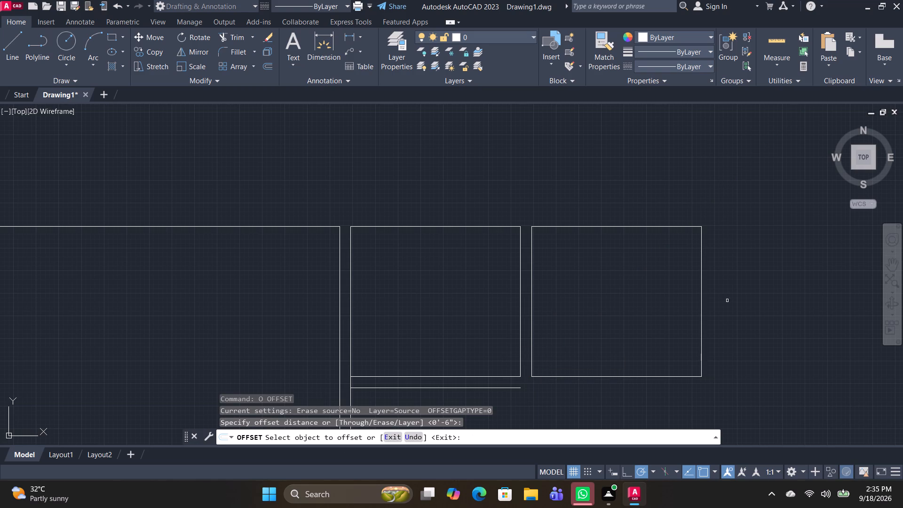
{"action": "left_click", "coordinate": [645, 376]}
{"action": "left_click", "coordinate": [643, 401]}
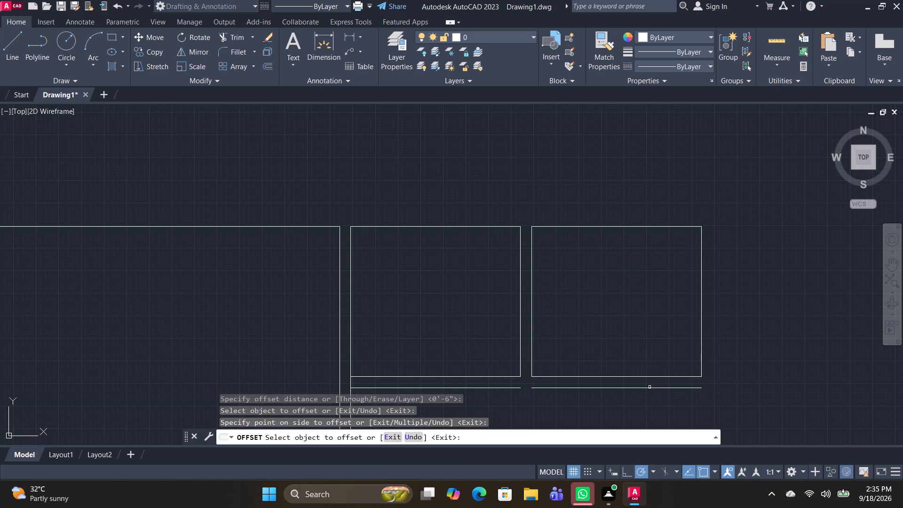
{"action": "middle_click_drag", "start_coordinate": [663, 356], "coordinate": [599, 238]}
{"action": "key", "text": "space"}
Draw lines from the right end of the third room's bottom offset line, 11'2" down and 7'10" back to the left.
{"action": "type", "text": "l"}
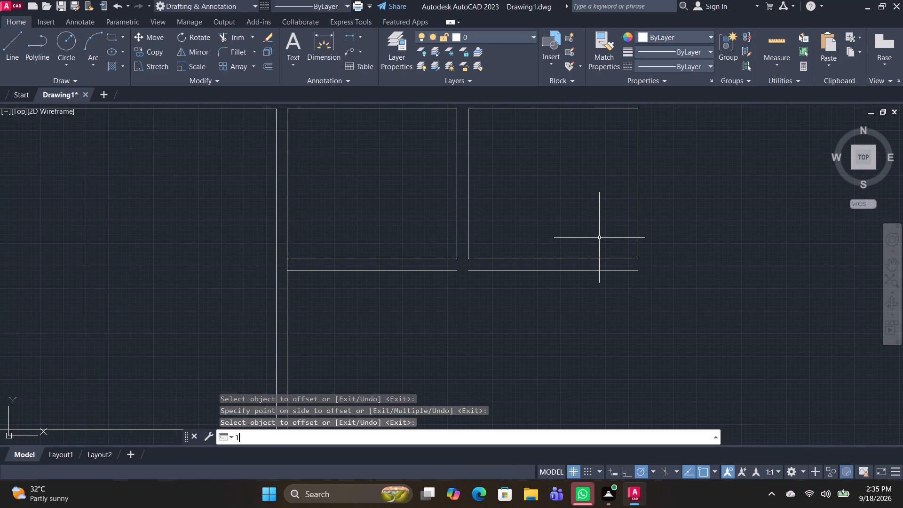
{"action": "key", "text": "space"}
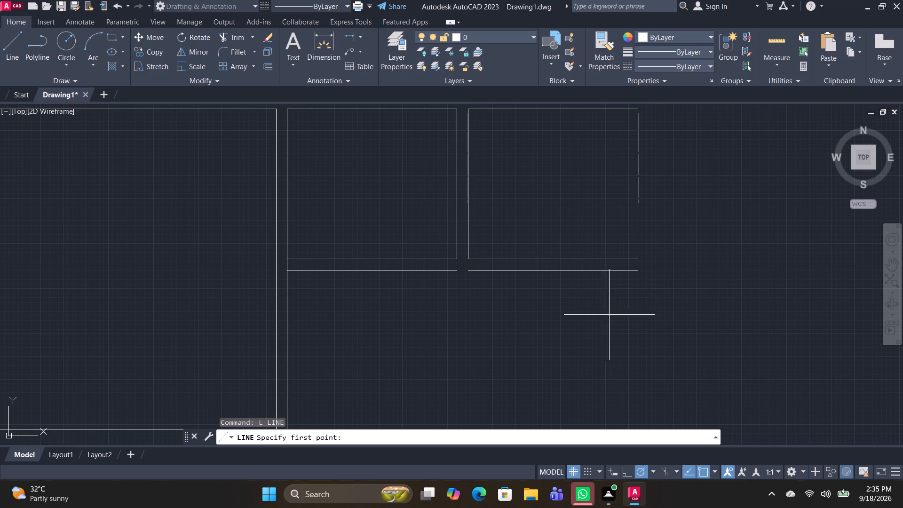
{"action": "left_click_drag", "start_coordinate": [636, 270], "coordinate": [638, 295]}
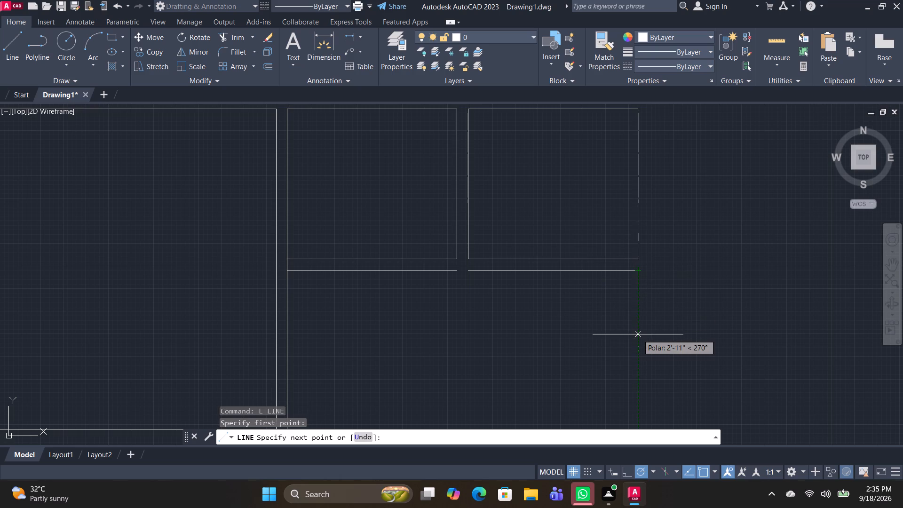
{"action": "type", "text": "11'2\""}
{"action": "key", "text": "Return"}
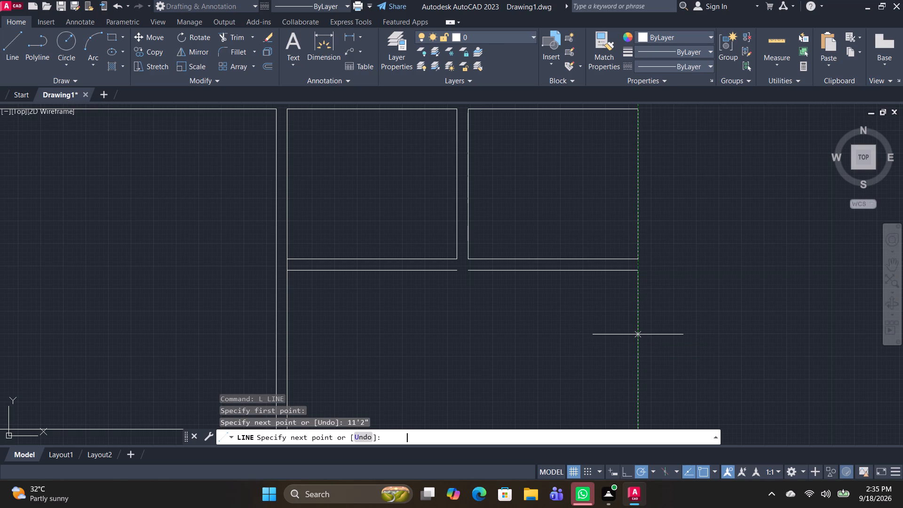
{"action": "scroll", "coordinate": [635, 321], "scroll_direction": "down", "scroll_amount": 2}
{"action": "middle_click_drag", "start_coordinate": [634, 335], "coordinate": [630, 310]}
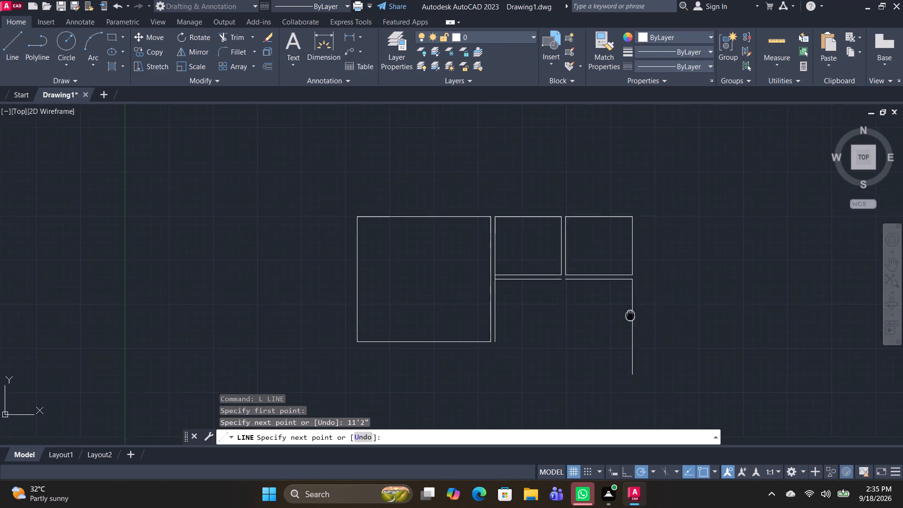
{"action": "middle_click_drag", "start_coordinate": [630, 310], "coordinate": [626, 286]}
{"action": "scroll", "coordinate": [499, 329], "scroll_direction": "up", "scroll_amount": 1}
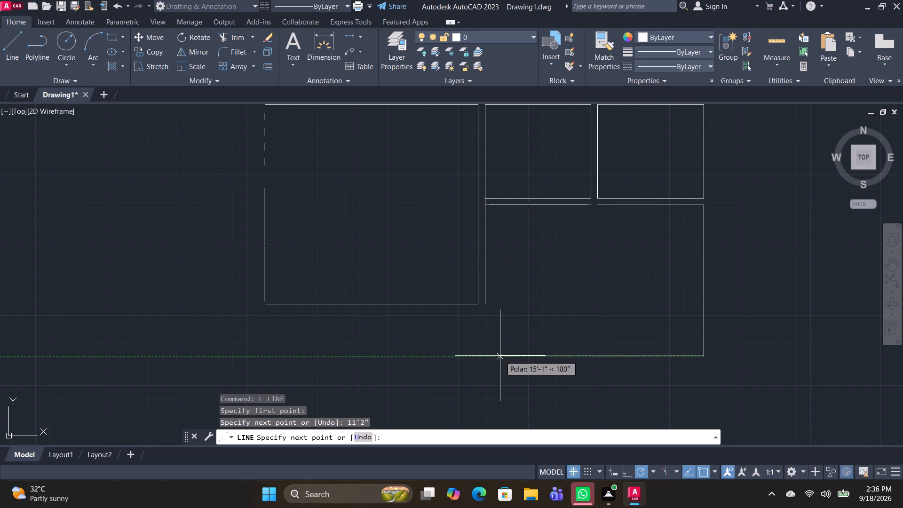
{"action": "type", "text": "7'10\""}
{"action": "key", "text": "Return"}
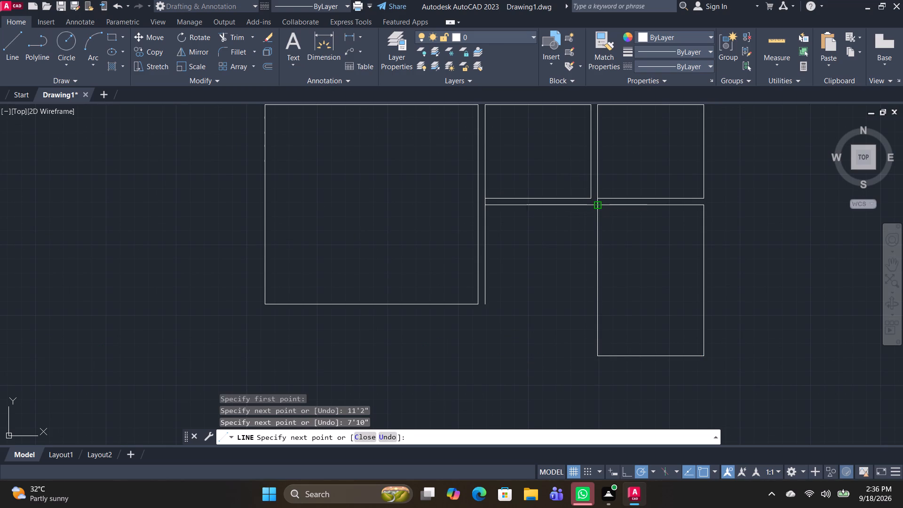
{"action": "key", "text": "space"}
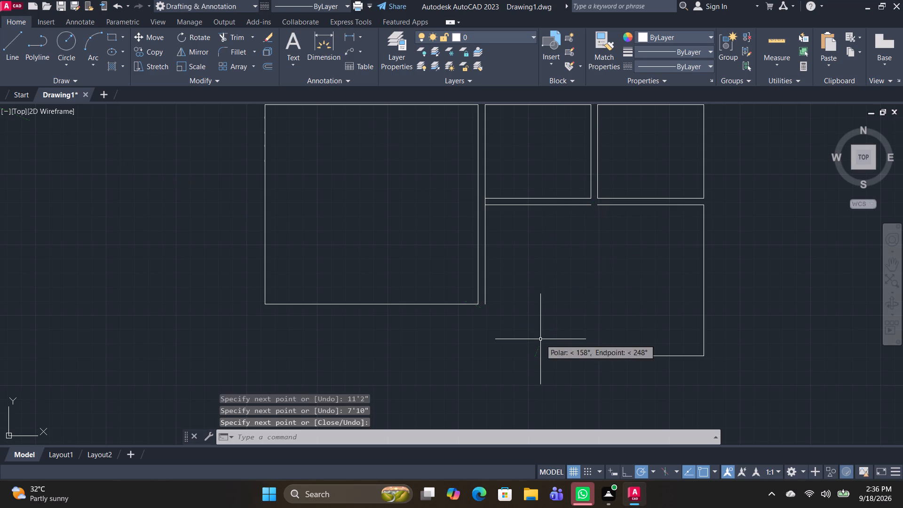
Offset the new 7'10" bottom line downward by 6".
{"action": "type", "text": "o"}
{"action": "key", "text": "space"}
{"action": "key", "text": "space"}
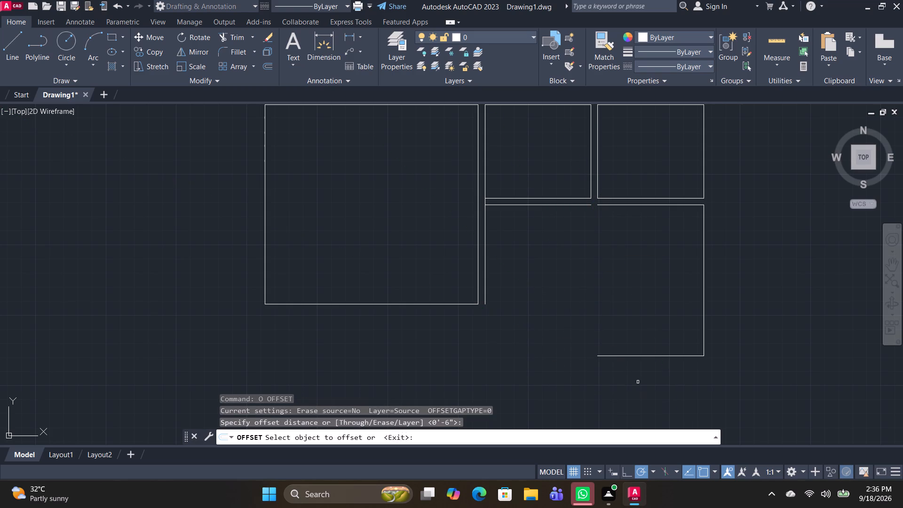
{"action": "left_click", "coordinate": [645, 357]}
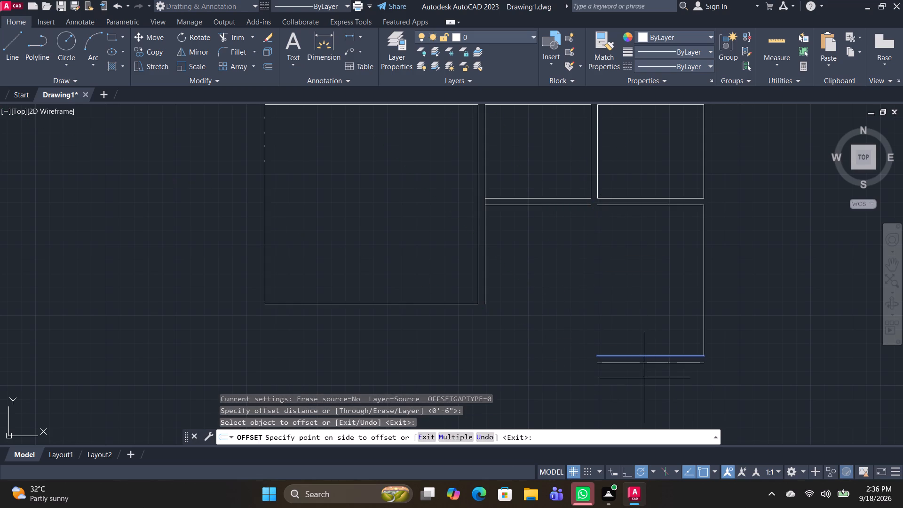
{"action": "left_click", "coordinate": [645, 378]}
{"action": "middle_click_drag", "start_coordinate": [686, 386], "coordinate": [631, 306]}
{"action": "key", "text": "space"}
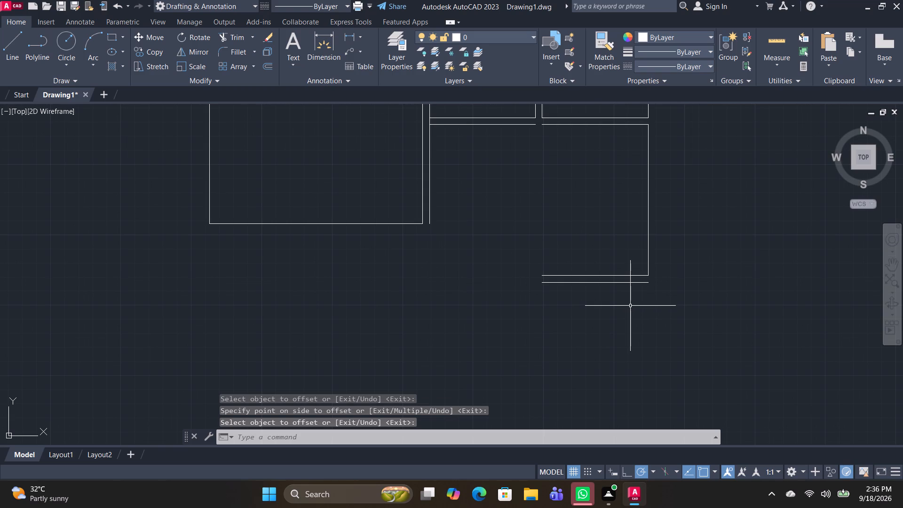
Draw a wall line 13'9" straight down from the right end of the newest offset line.
{"action": "type", "text": "l"}
{"action": "key", "text": "space"}
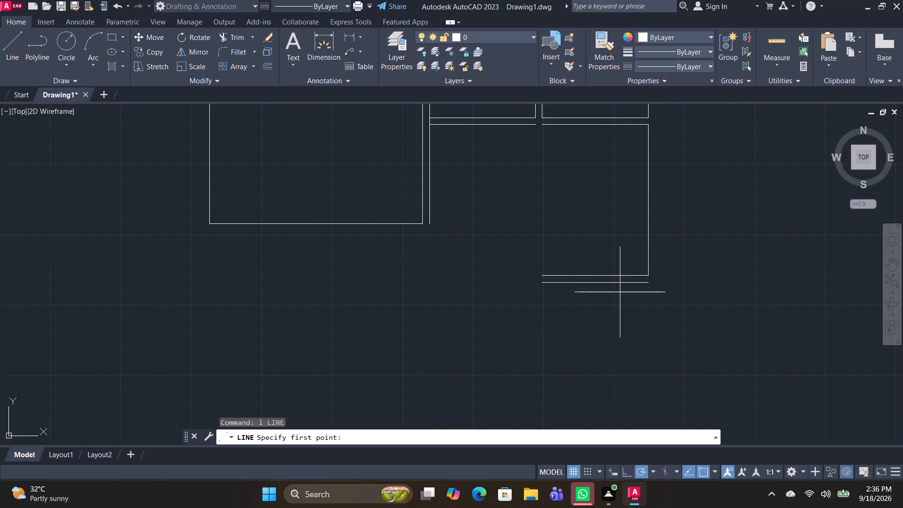
{"action": "left_click", "coordinate": [647, 284]}
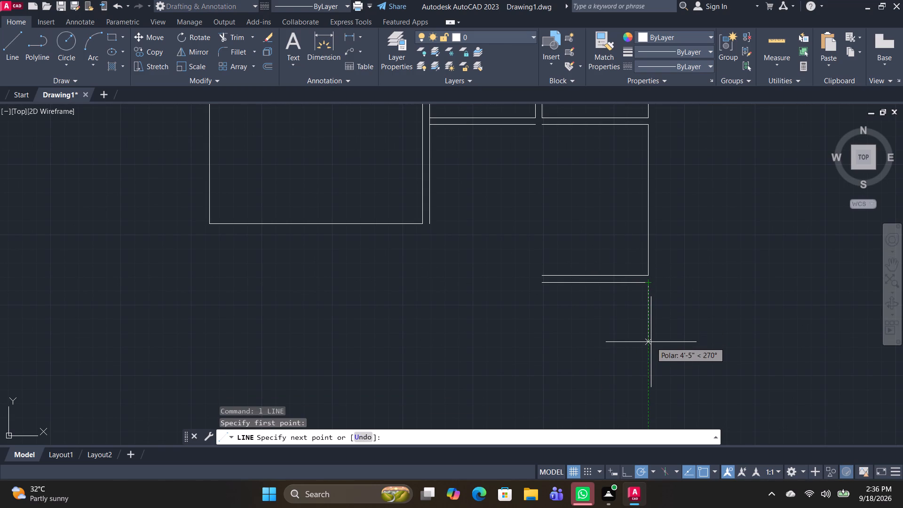
{"action": "key", "text": "1"}
{"action": "type", "text": "3'9\""}
{"action": "key", "text": "Return"}
{"action": "middle_click_drag", "start_coordinate": [583, 314], "coordinate": [598, 153]}
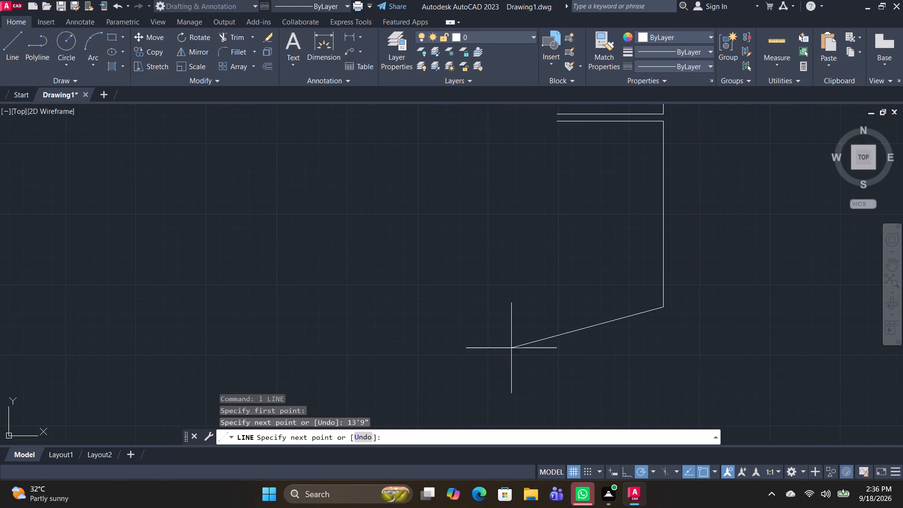
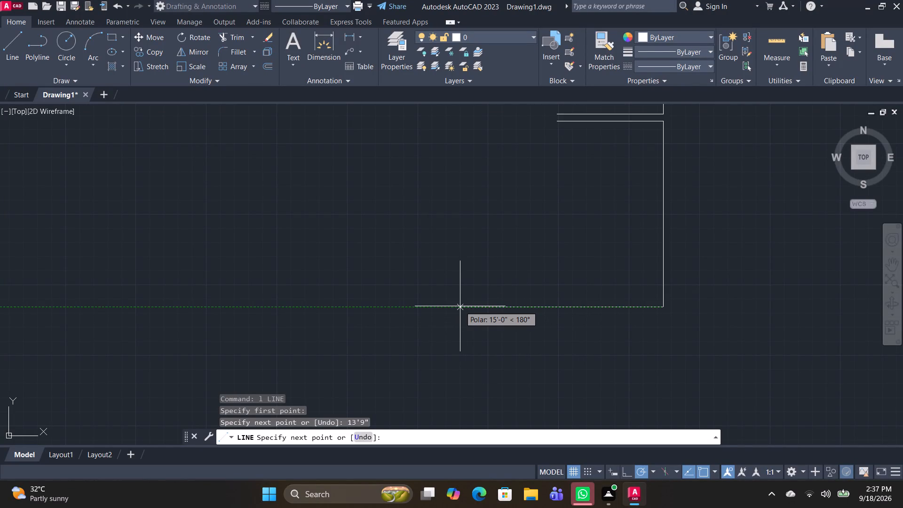
Continue the wall outline from the 13'9" line's lower end, 11'10" to the left and 6'11" up.
{"action": "type", "text": "11"}
{"action": "type", "text": "'10\""}
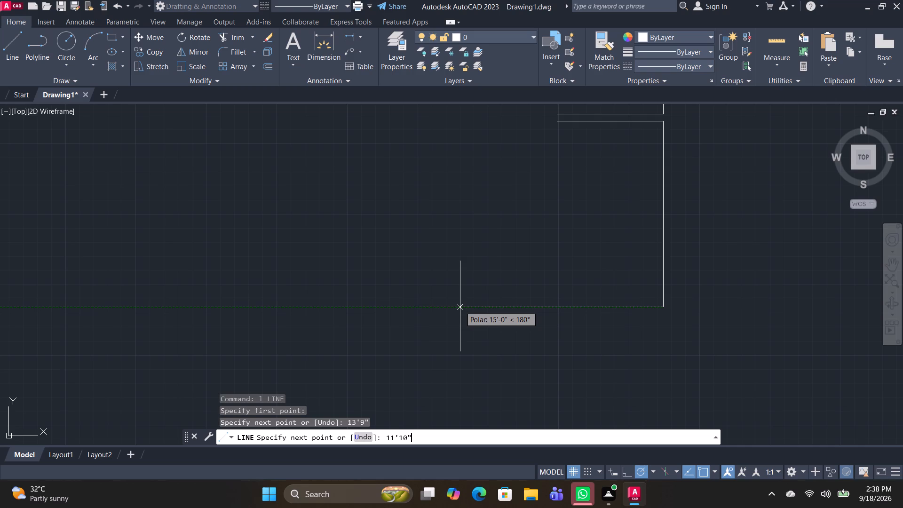
{"action": "key", "text": "Return"}
{"action": "scroll", "coordinate": [494, 206], "scroll_direction": "down", "scroll_amount": 1}
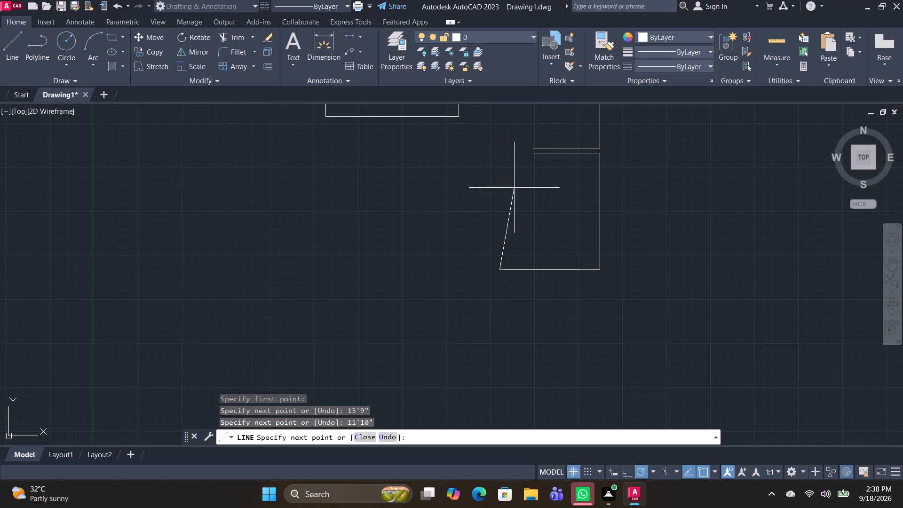
{"action": "type", "text": "6'11\""}
{"action": "key", "text": "Return"}
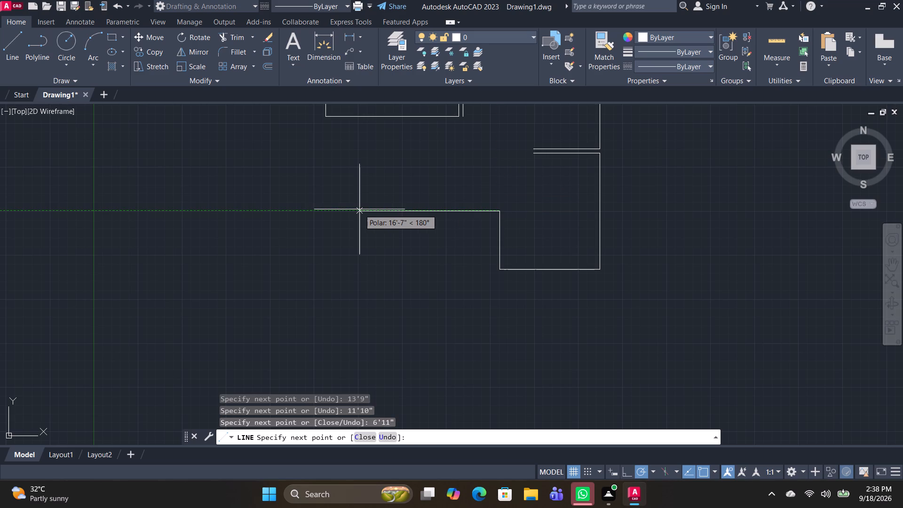
{"action": "key", "text": "space"}
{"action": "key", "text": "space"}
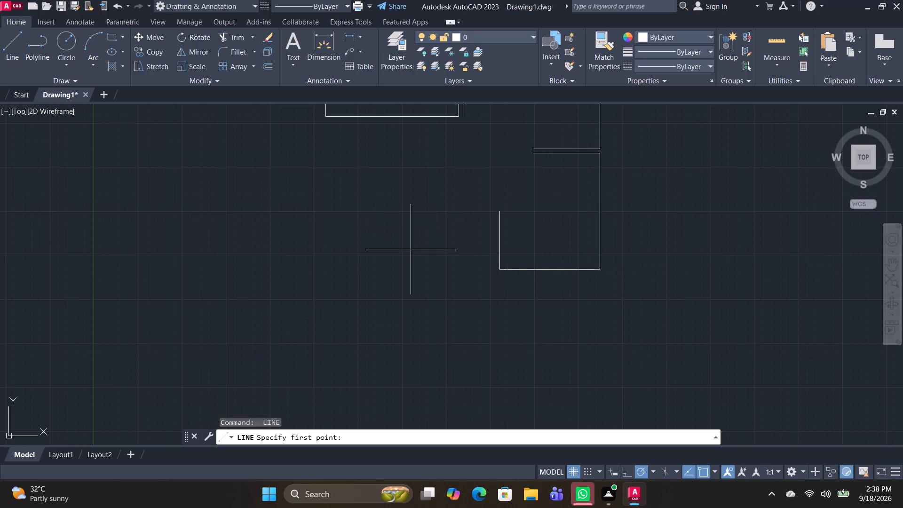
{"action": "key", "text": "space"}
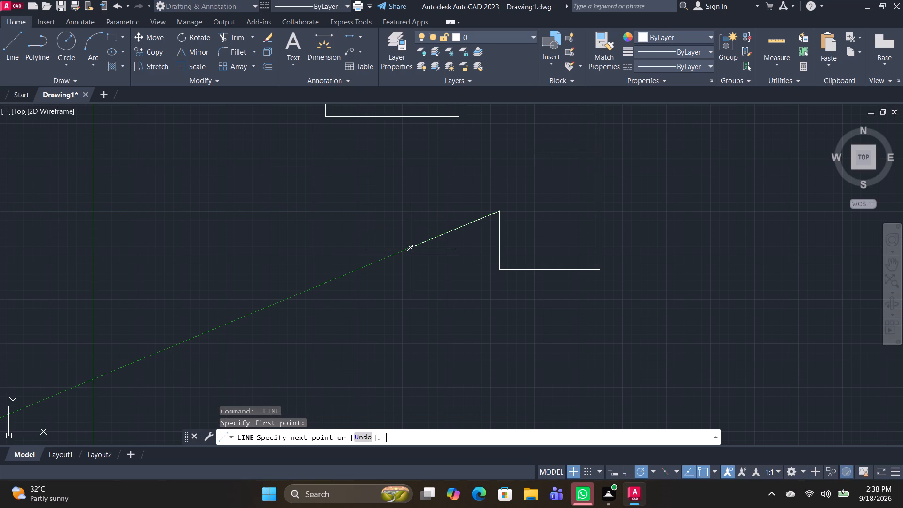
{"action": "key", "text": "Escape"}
Offset the 6'11" vertical wall line 6" to the left.
{"action": "type", "text": "o"}
{"action": "key", "text": "space"}
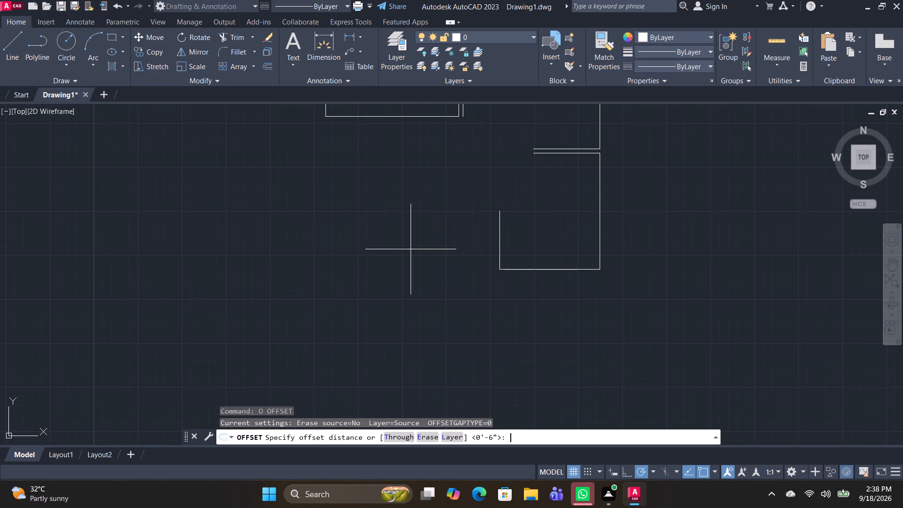
{"action": "type", "text": "6\""}
{"action": "key", "text": "Return"}
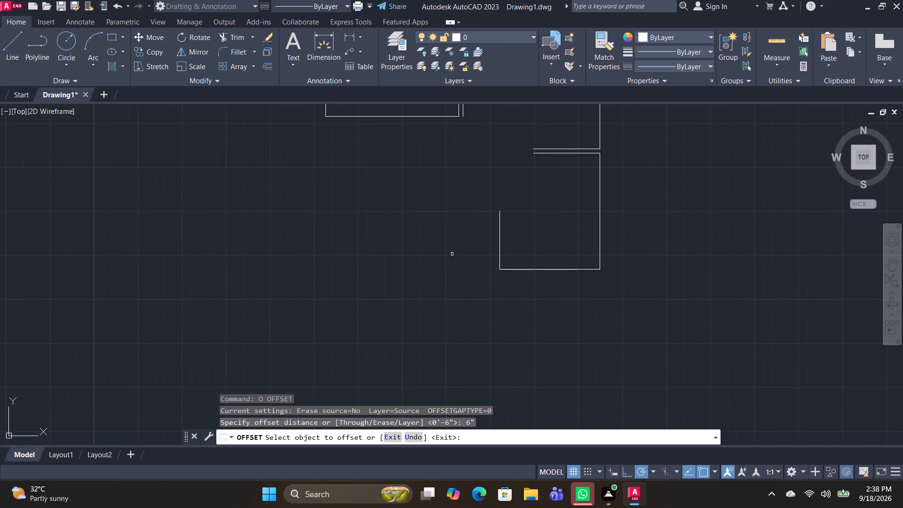
{"action": "left_click", "coordinate": [499, 254]}
{"action": "left_click", "coordinate": [457, 256]}
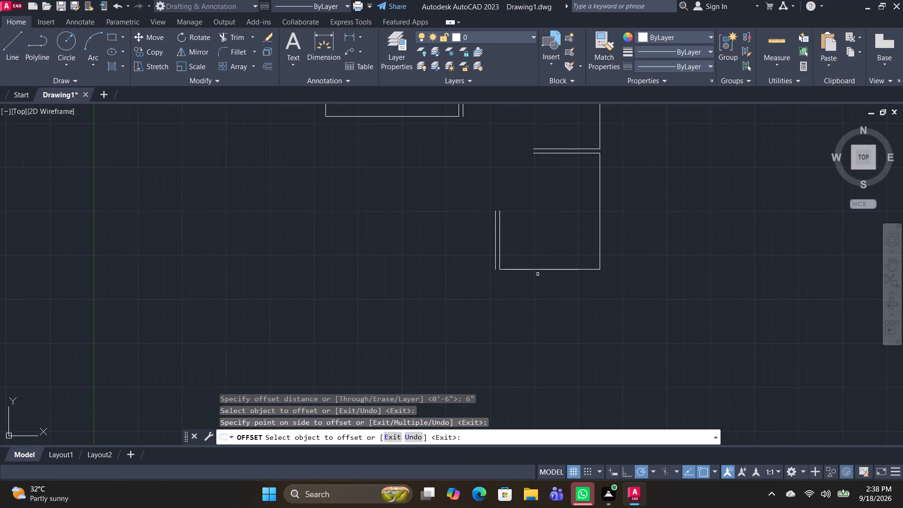
{"action": "key", "text": "space"}
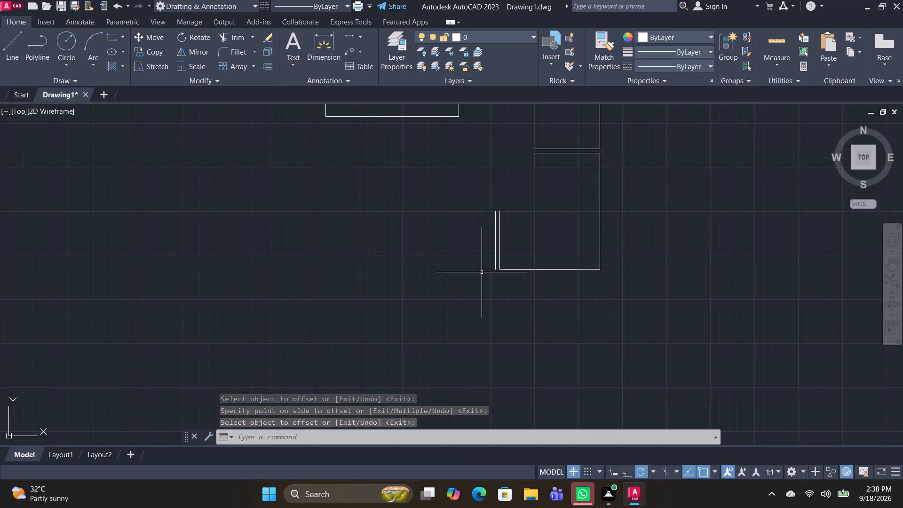
Draw lines from the offset line's top end, 3'3" left and straight down level with the bottom wall line.
{"action": "type", "text": "l"}
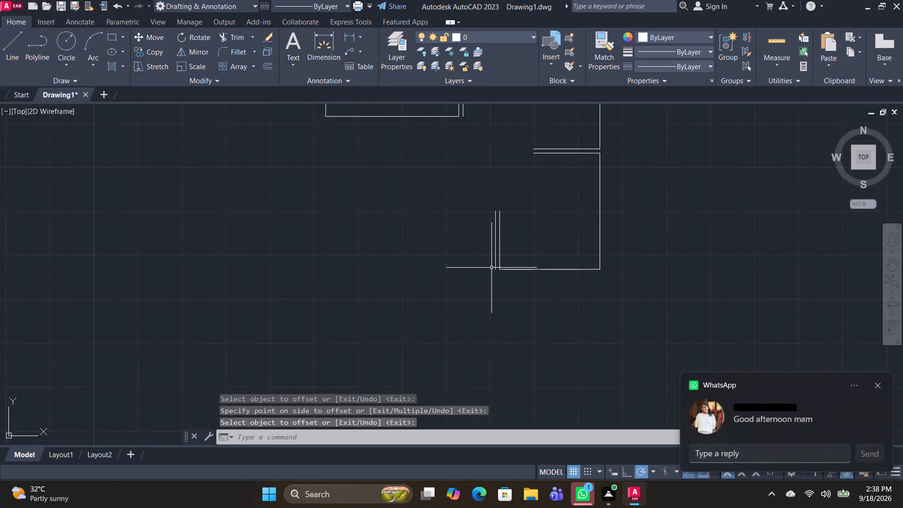
{"action": "key", "text": "space"}
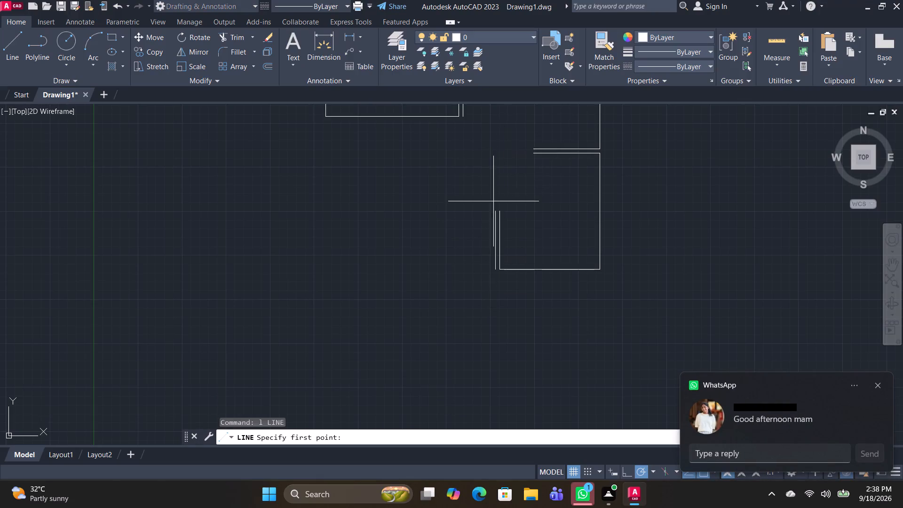
{"action": "left_click", "coordinate": [494, 209]}
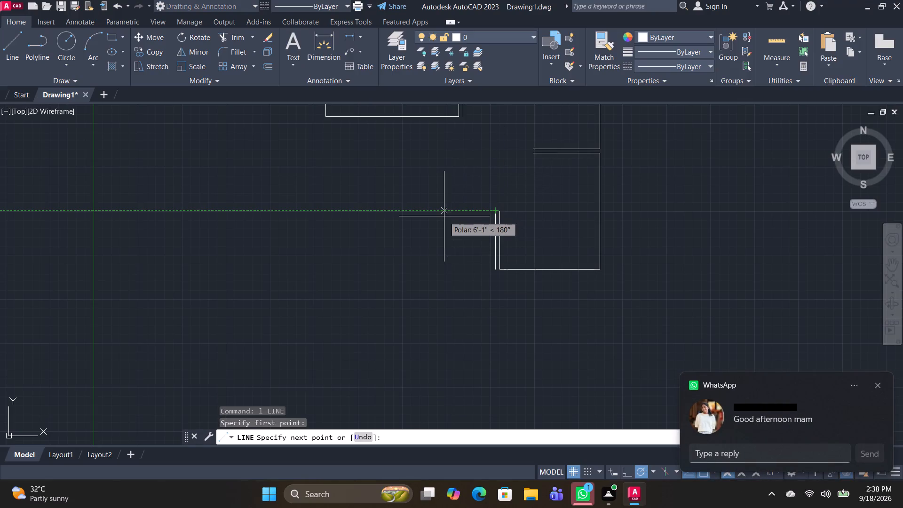
{"action": "type", "text": "3'3\""}
{"action": "key", "text": "Return"}
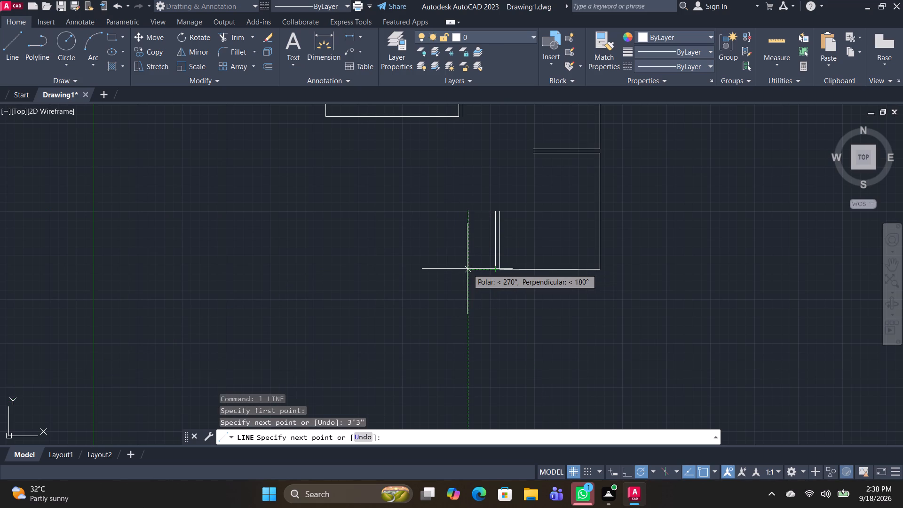
{"action": "left_click", "coordinate": [468, 268]}
{"action": "key", "text": "space"}
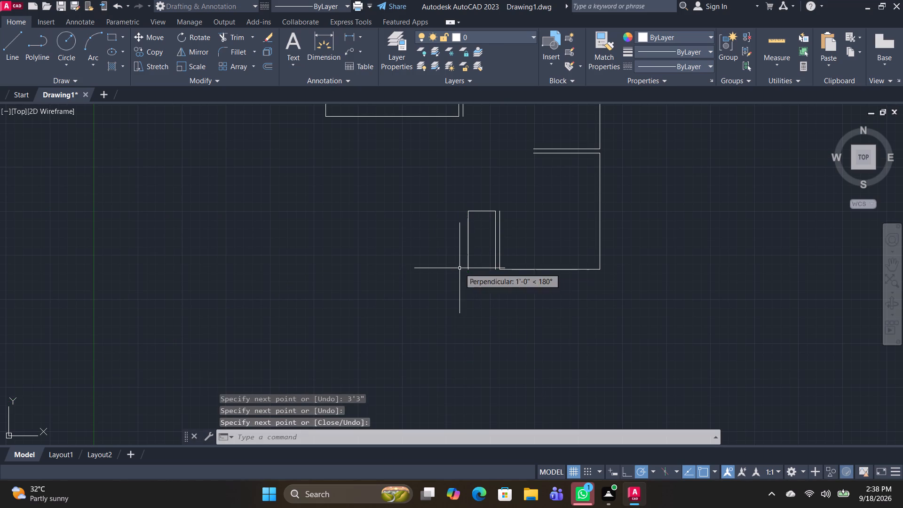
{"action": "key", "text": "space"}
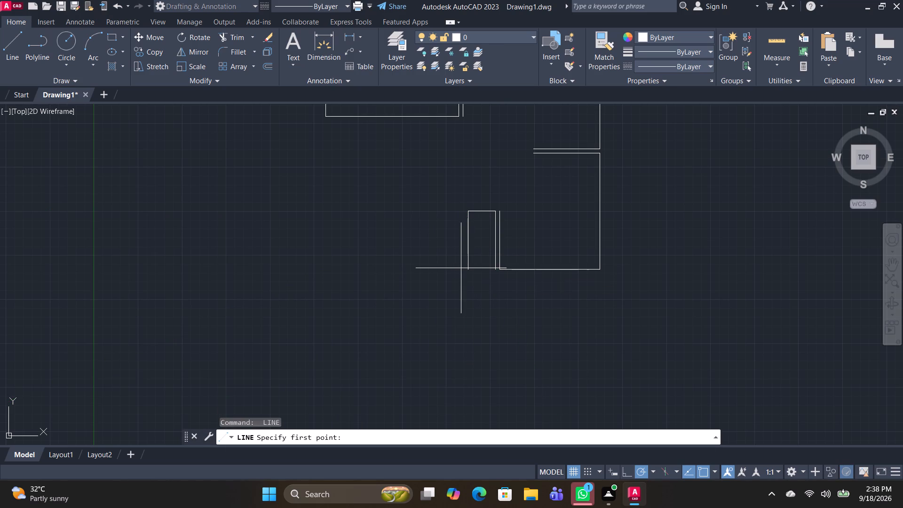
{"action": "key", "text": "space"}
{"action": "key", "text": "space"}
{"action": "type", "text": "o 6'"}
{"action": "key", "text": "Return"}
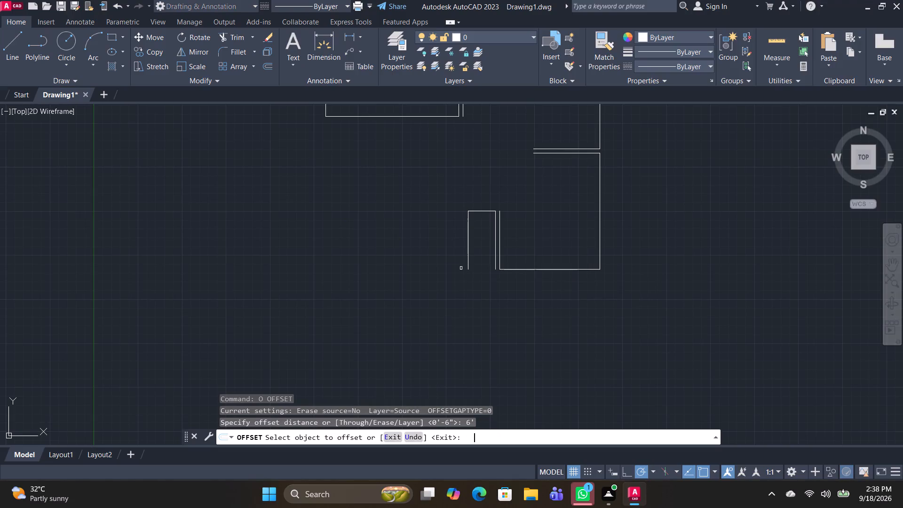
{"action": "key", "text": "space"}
Offset the left vertical line of the 3'3" wide space 6" to the left.
{"action": "key", "text": "space"}
{"action": "type", "text": "6\""}
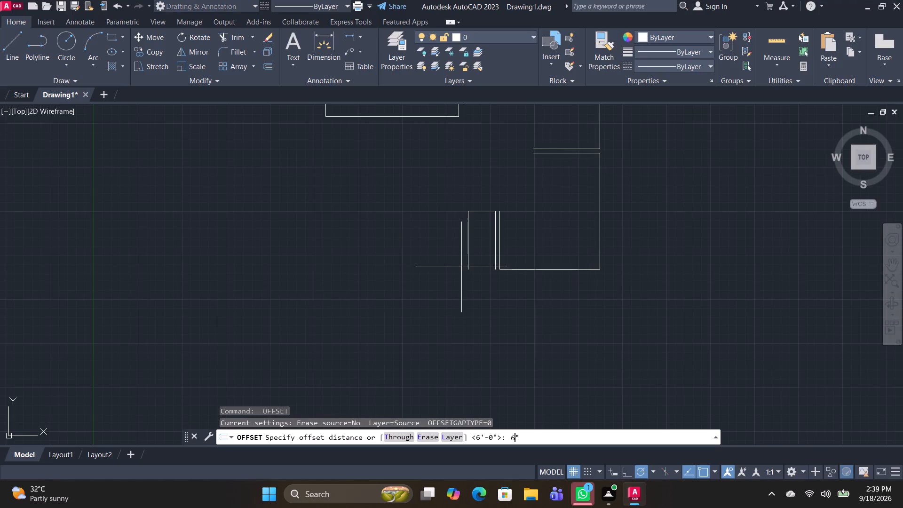
{"action": "key", "text": "Return"}
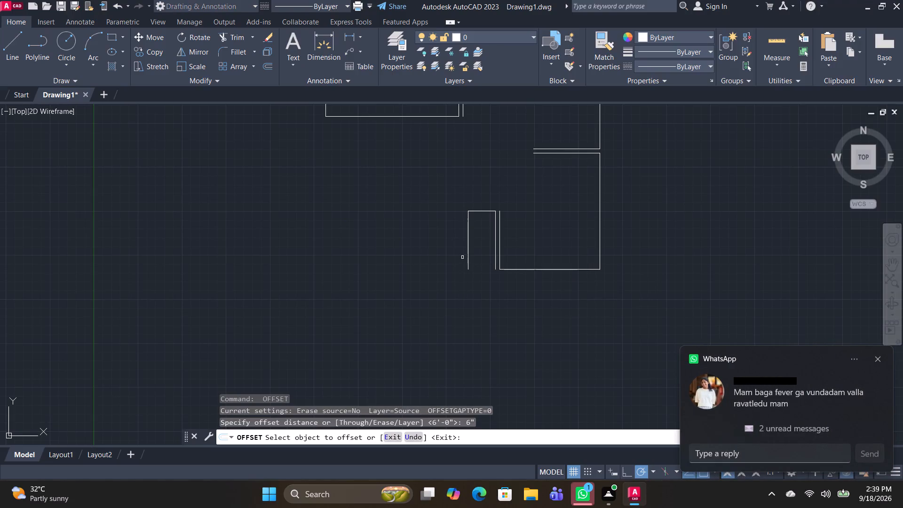
{"action": "left_click", "coordinate": [467, 254]}
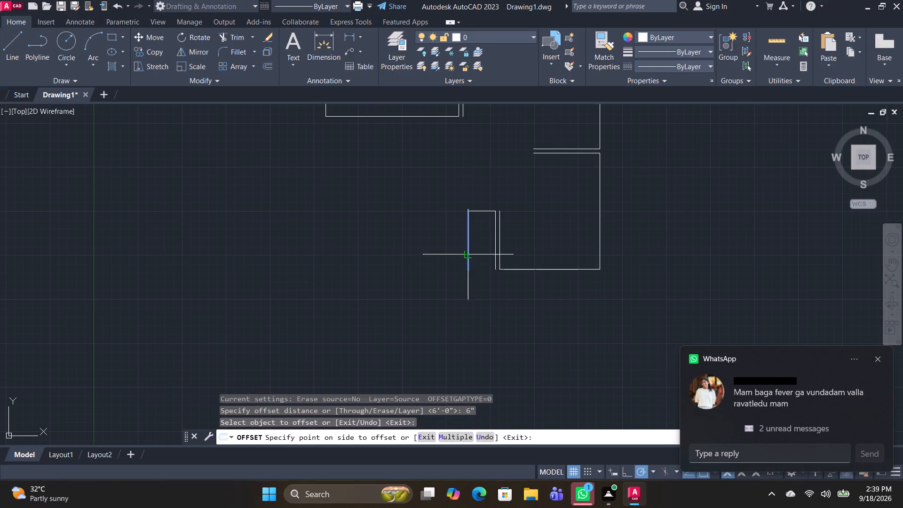
{"action": "left_click", "coordinate": [426, 253]}
{"action": "key", "text": "space"}
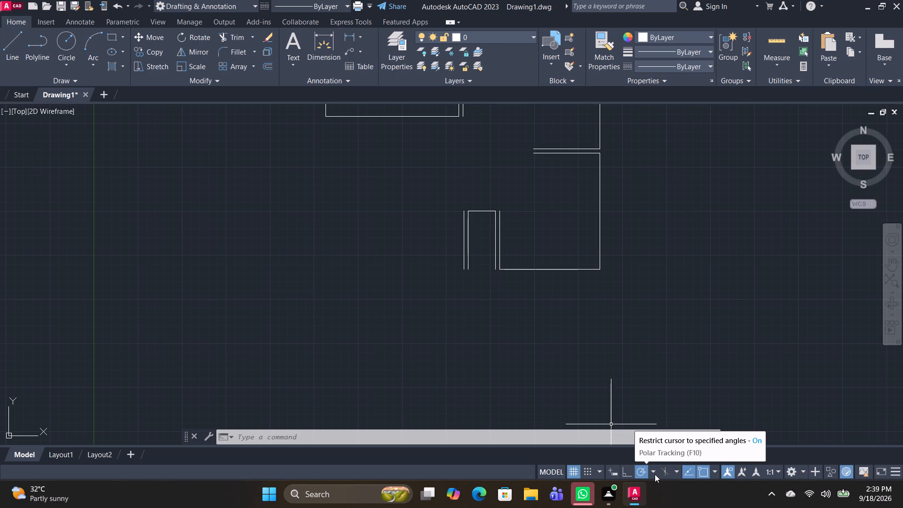
Draw wall lines from the newest offset line's bottom end, 15'9" to the left and 17'1" up.
{"action": "middle_click_drag", "start_coordinate": [536, 341], "coordinate": [621, 367]}
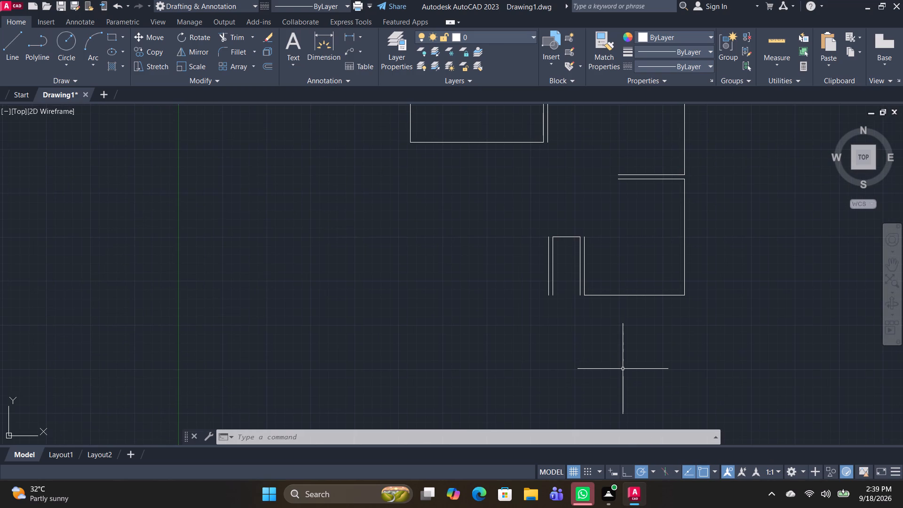
{"action": "type", "text": "l"}
{"action": "key", "text": "space"}
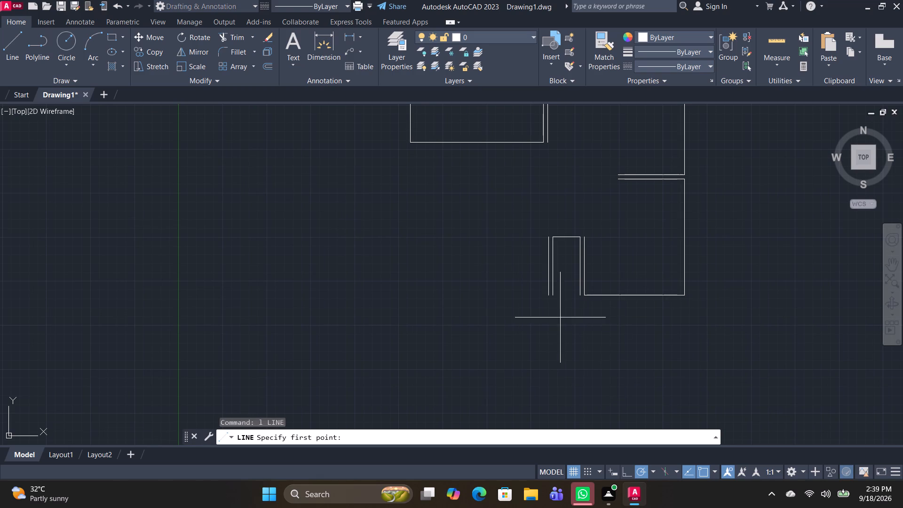
{"action": "left_click", "coordinate": [547, 297]}
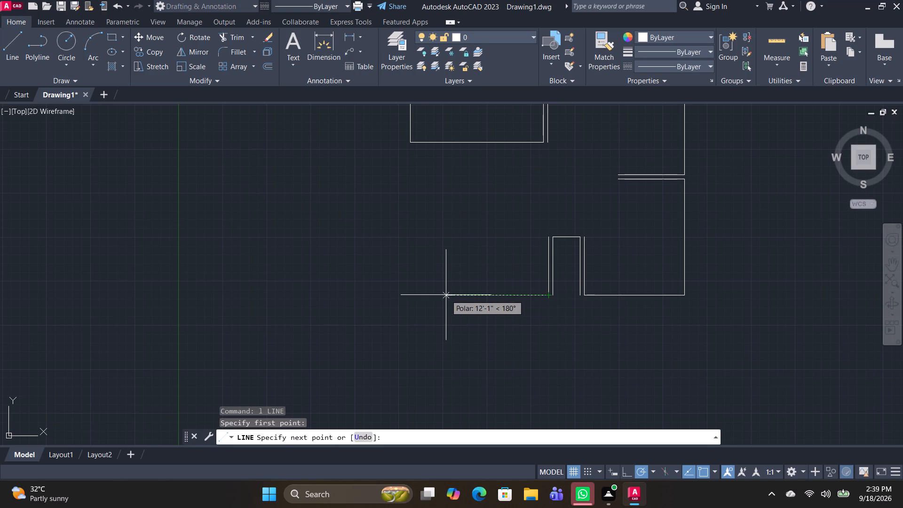
{"action": "type", "text": "15'9\""}
{"action": "key", "text": "Return"}
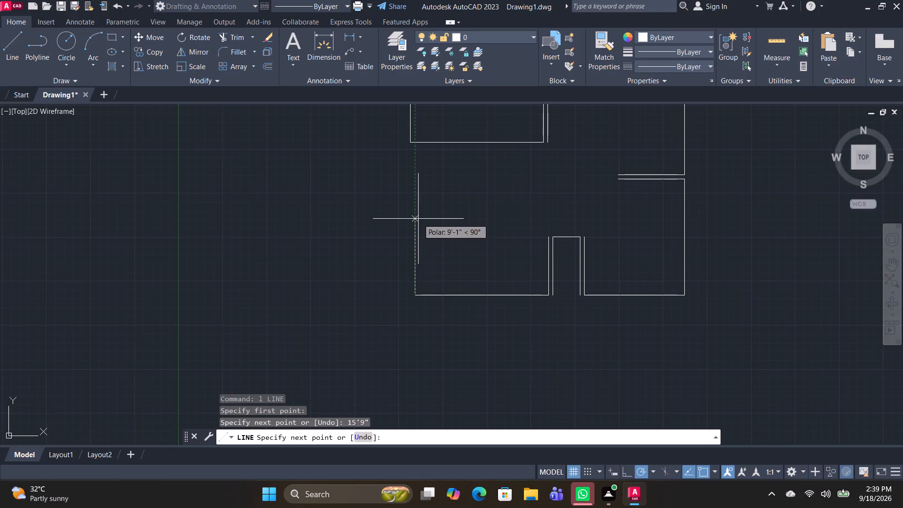
{"action": "type", "text": "17'"}
{"action": "type", "text": "9\""}
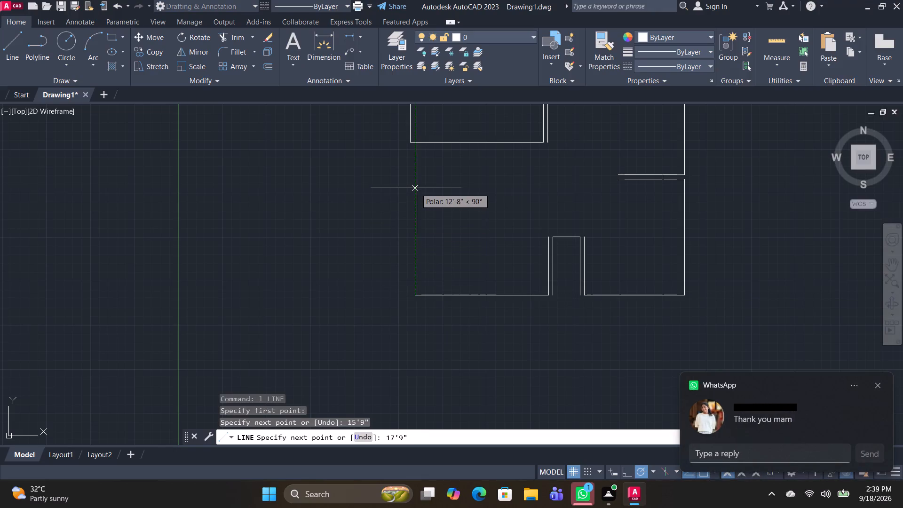
{"action": "key", "text": "BackSpace"}
{"action": "key", "text": "BackSpace"}
{"action": "type", "text": "1\""}
{"action": "key", "text": "Return"}
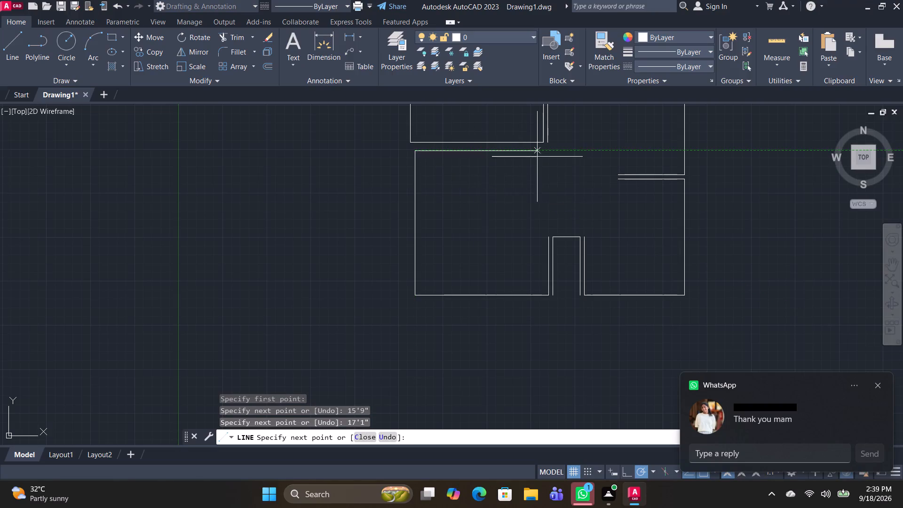
{"action": "scroll", "coordinate": [551, 149], "scroll_direction": "up", "scroll_amount": 2}
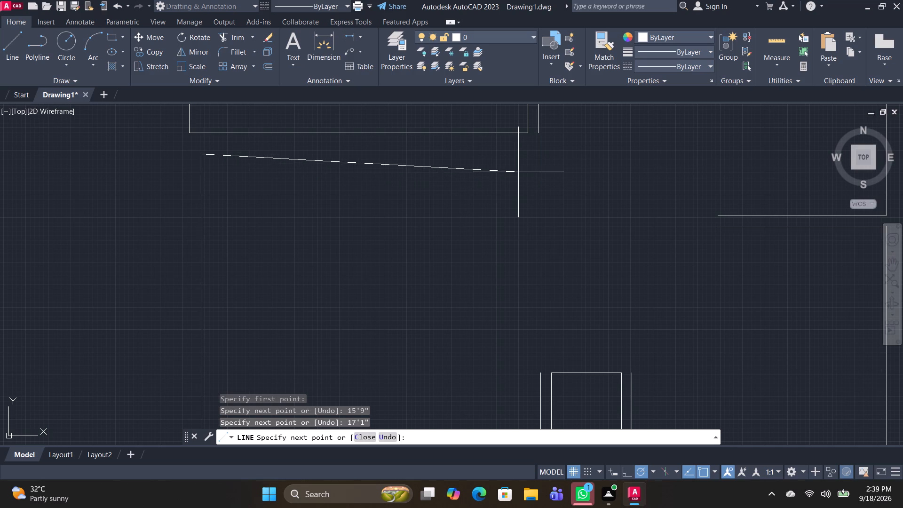
{"action": "key", "text": "space"}
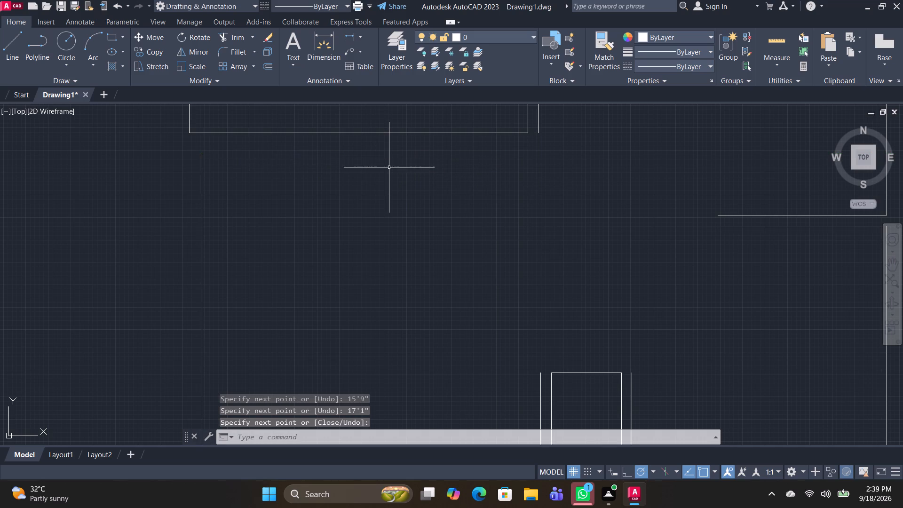
Add a linear dimension for the vertical gap between the 17'1" wall's top end and the upper room's bottom side.
{"action": "middle_click_drag", "start_coordinate": [337, 222], "coordinate": [351, 251]}
{"action": "left_click", "coordinate": [348, 37]}
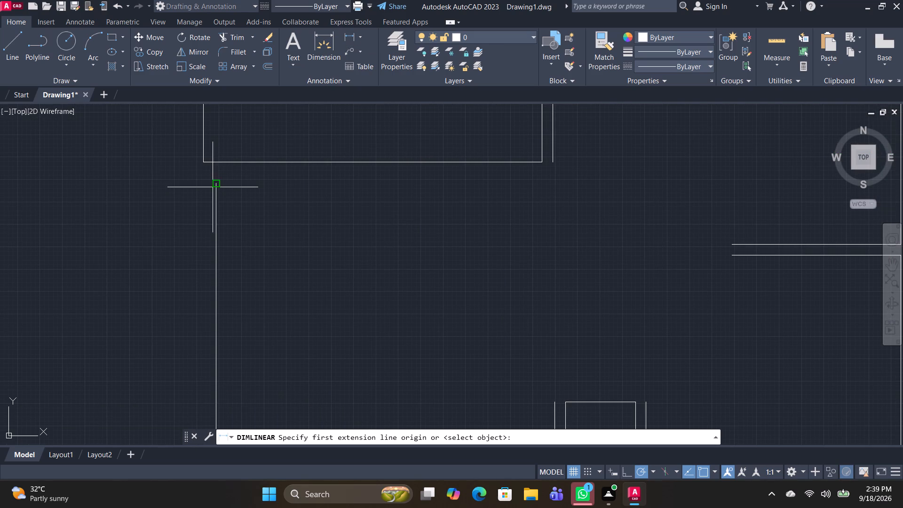
{"action": "left_click", "coordinate": [217, 182]}
{"action": "left_click", "coordinate": [214, 162]}
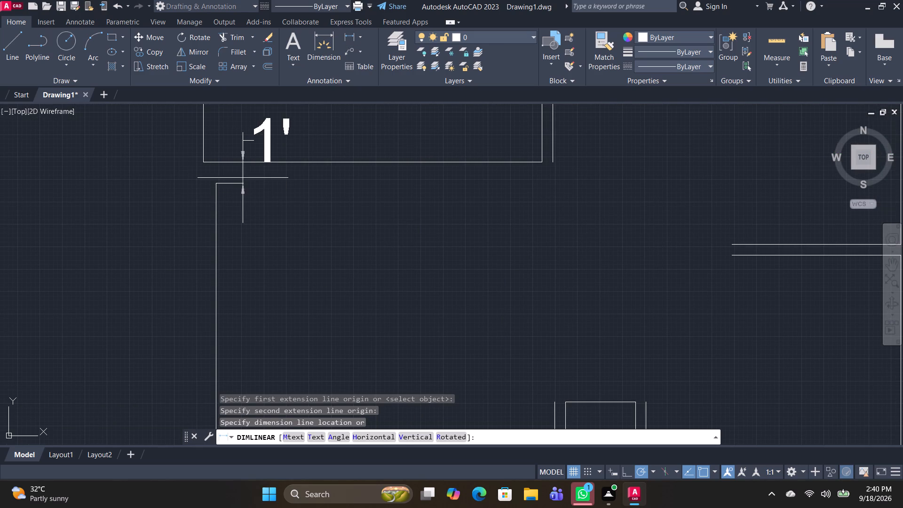
{"action": "left_click", "coordinate": [244, 178]}
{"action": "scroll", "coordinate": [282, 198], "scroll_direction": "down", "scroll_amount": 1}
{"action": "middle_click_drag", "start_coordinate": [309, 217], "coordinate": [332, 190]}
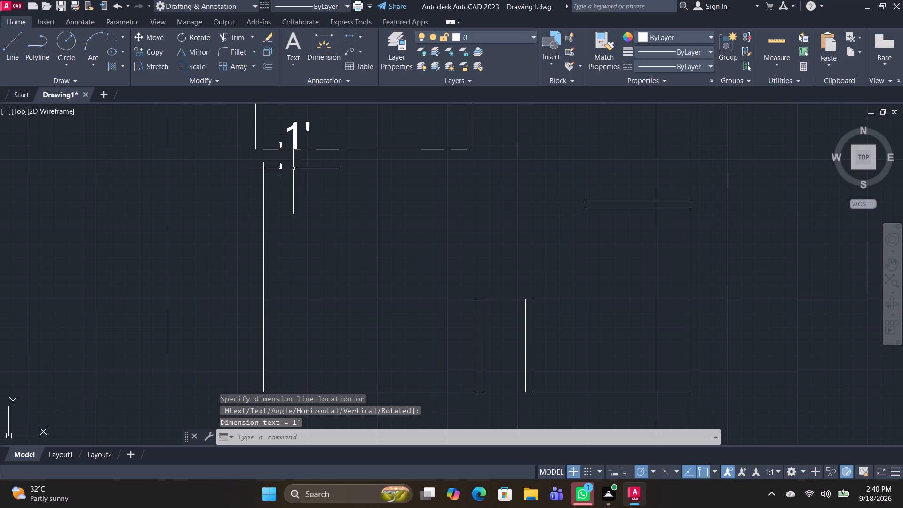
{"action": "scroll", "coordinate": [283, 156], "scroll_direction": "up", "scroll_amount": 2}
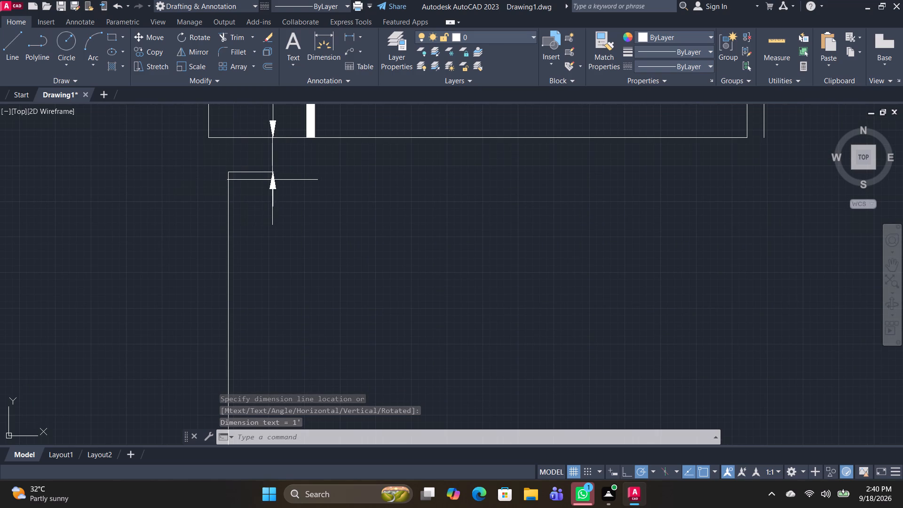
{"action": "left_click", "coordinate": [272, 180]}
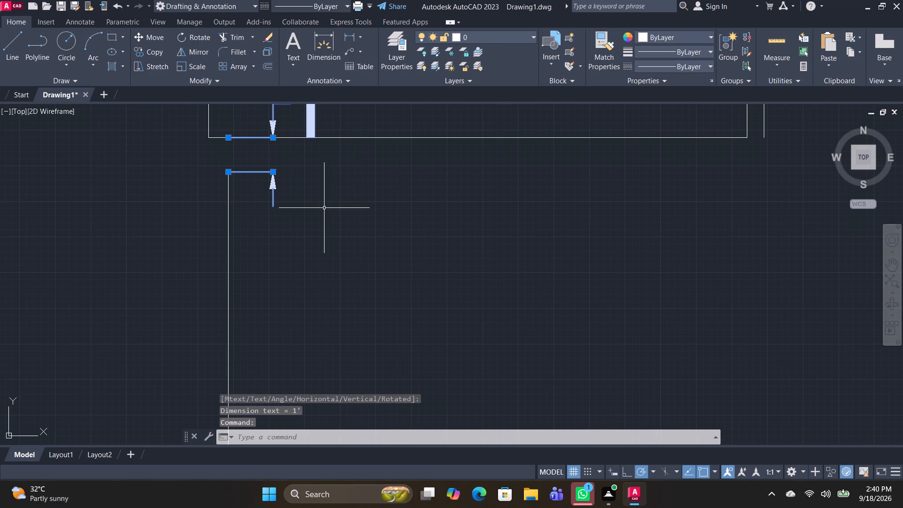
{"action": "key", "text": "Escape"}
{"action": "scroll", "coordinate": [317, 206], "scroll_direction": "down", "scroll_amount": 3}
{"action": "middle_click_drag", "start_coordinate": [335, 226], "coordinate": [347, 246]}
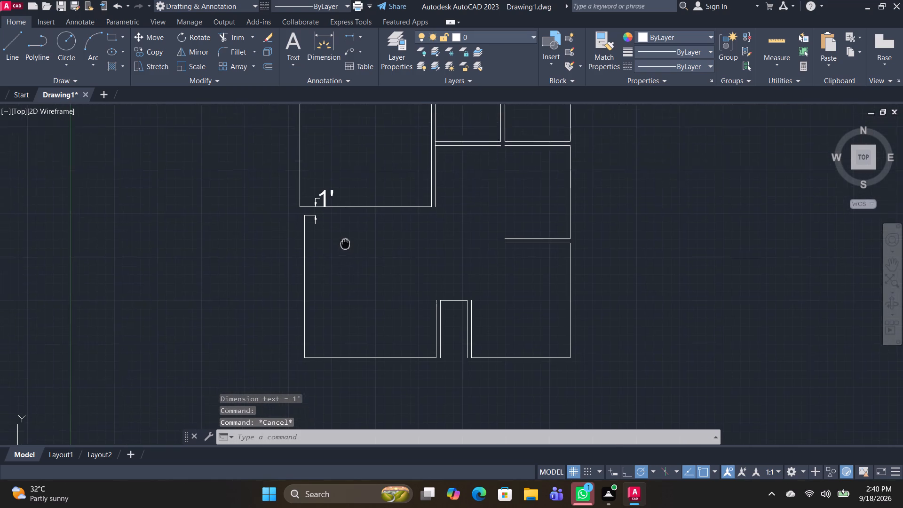
Delete the 1' dimension between the upper-left room and the top of the 17'1" wall.
{"action": "middle_click_drag", "start_coordinate": [347, 246], "coordinate": [352, 279]}
{"action": "scroll", "coordinate": [324, 246], "scroll_direction": "up", "scroll_amount": 2}
{"action": "left_click", "coordinate": [346, 210]}
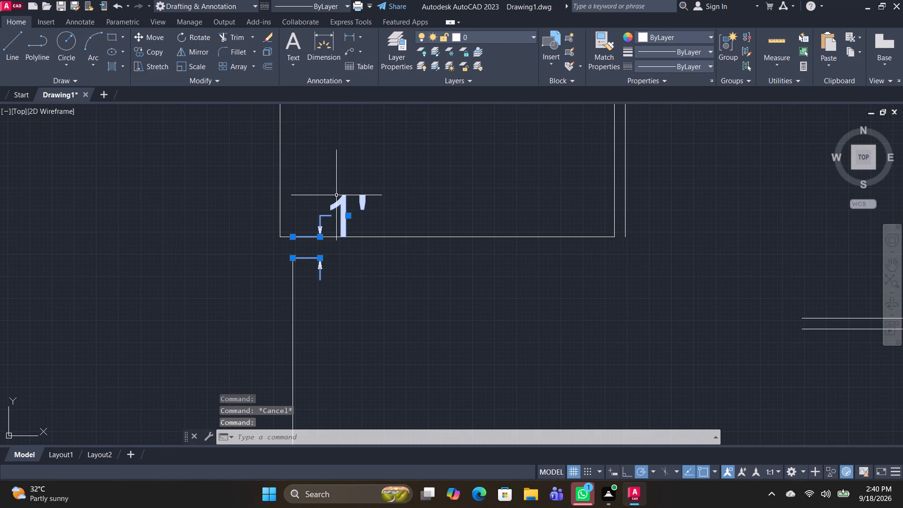
{"action": "key", "text": "Delete"}
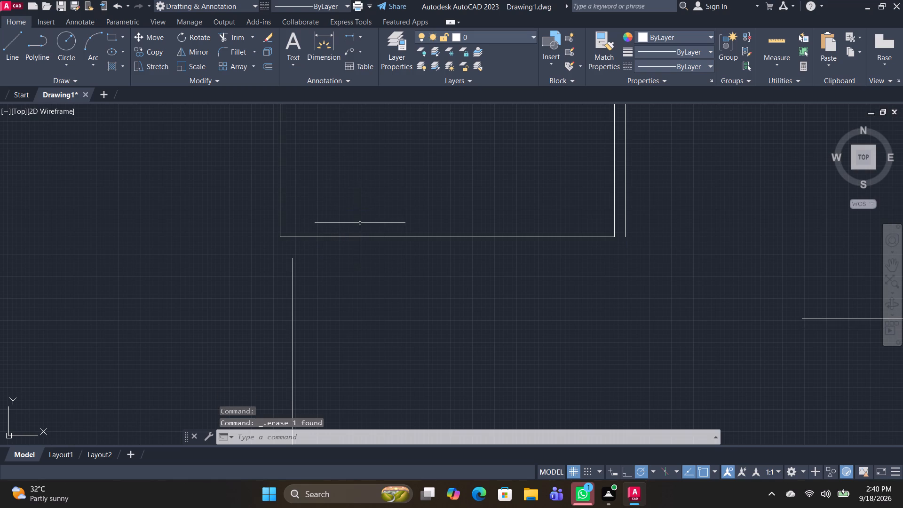
Draw lines from the top end of the 17'1" wall, 6" up and then right just past the upper-left room's outer wall line.
{"action": "type", "text": "l"}
{"action": "key", "text": "space"}
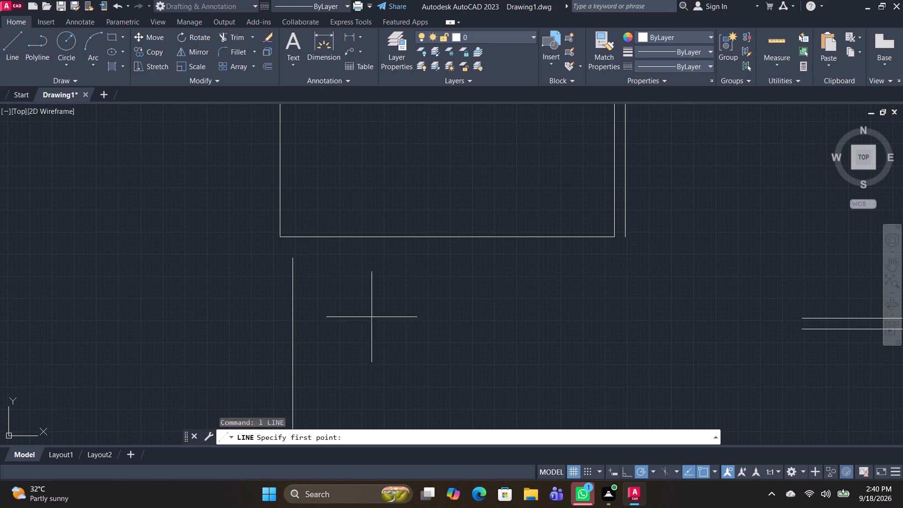
{"action": "scroll", "coordinate": [292, 257], "scroll_direction": "up", "scroll_amount": 2}
{"action": "left_click", "coordinate": [289, 261]}
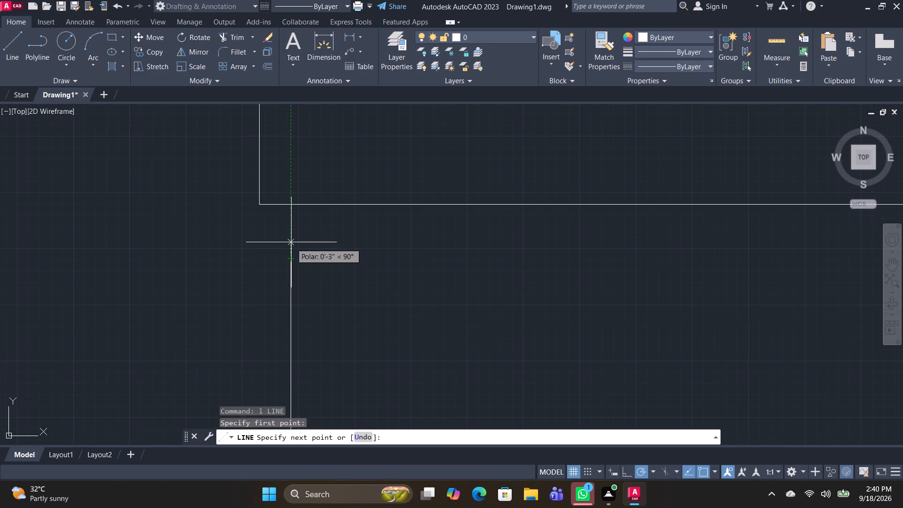
{"action": "type", "text": "6\""}
{"action": "key", "text": "Return"}
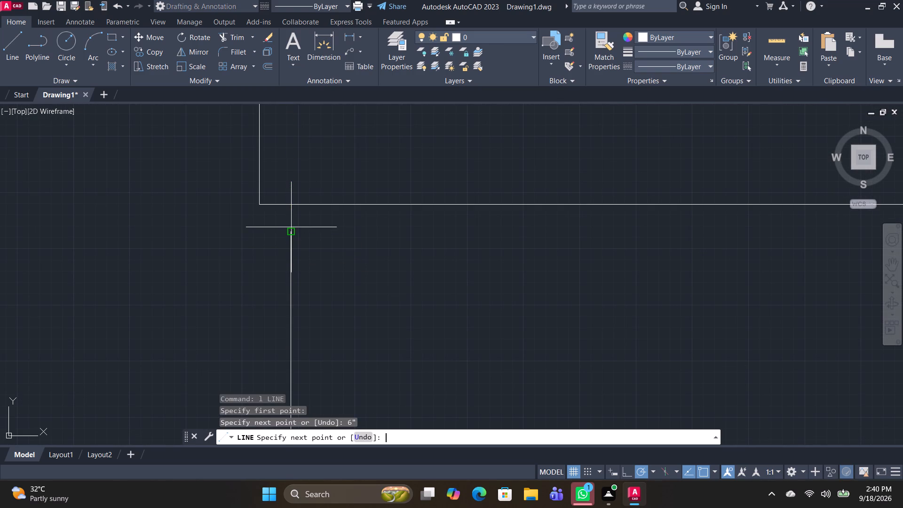
{"action": "middle_click_drag", "start_coordinate": [758, 238], "coordinate": [418, 227]}
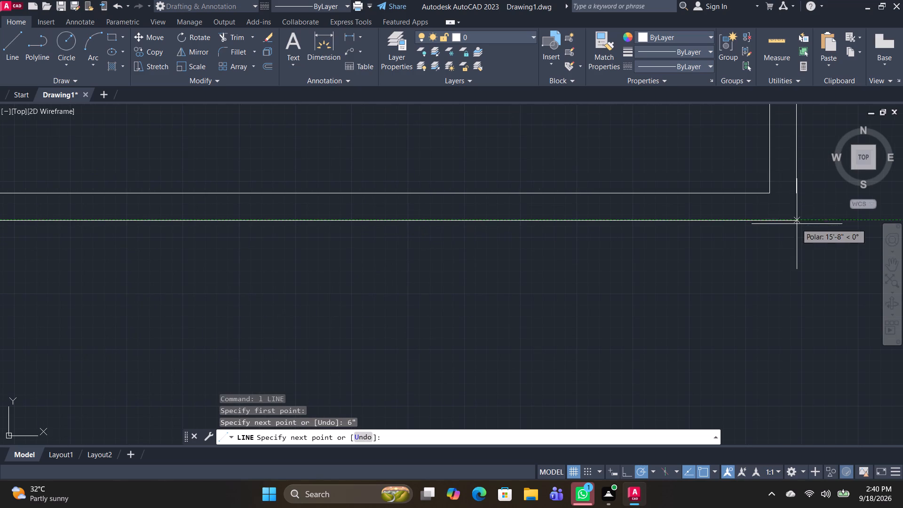
{"action": "left_click", "coordinate": [811, 220]}
{"action": "key", "text": "space"}
Extend the upper-left room's outer right wall line down to the new horizontal line and trim the overhang beyond that corner.
{"action": "type", "text": "tr"}
{"action": "key", "text": "space"}
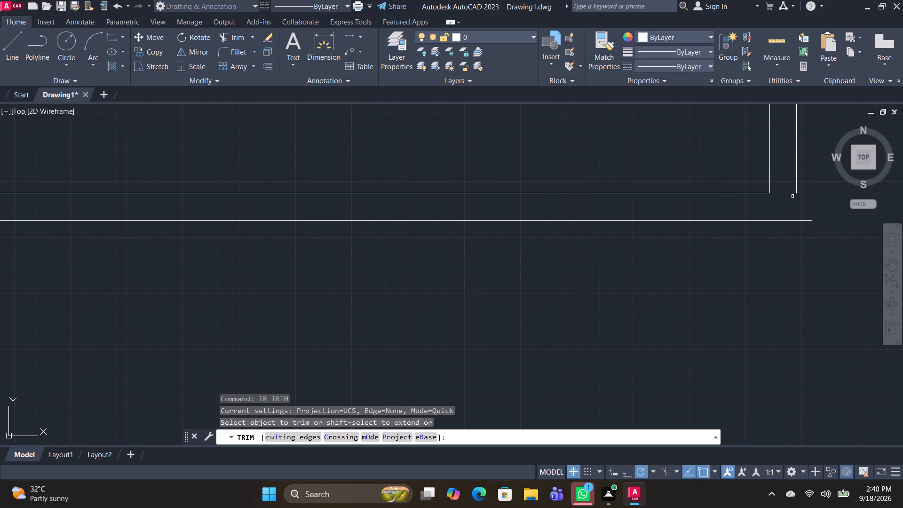
{"action": "left_click", "coordinate": [798, 192], "text": "shift"}
{"action": "left_click_drag", "start_coordinate": [806, 211], "coordinate": [788, 250]}
Extend the wall line below the two small rooms across its gap and trim the short vertical piece at its left junction.
{"action": "scroll", "coordinate": [766, 264], "scroll_direction": "down", "scroll_amount": 5}
{"action": "middle_click_drag", "start_coordinate": [772, 296], "coordinate": [547, 264]}
{"action": "scroll", "coordinate": [547, 264], "scroll_direction": "up", "scroll_amount": 2}
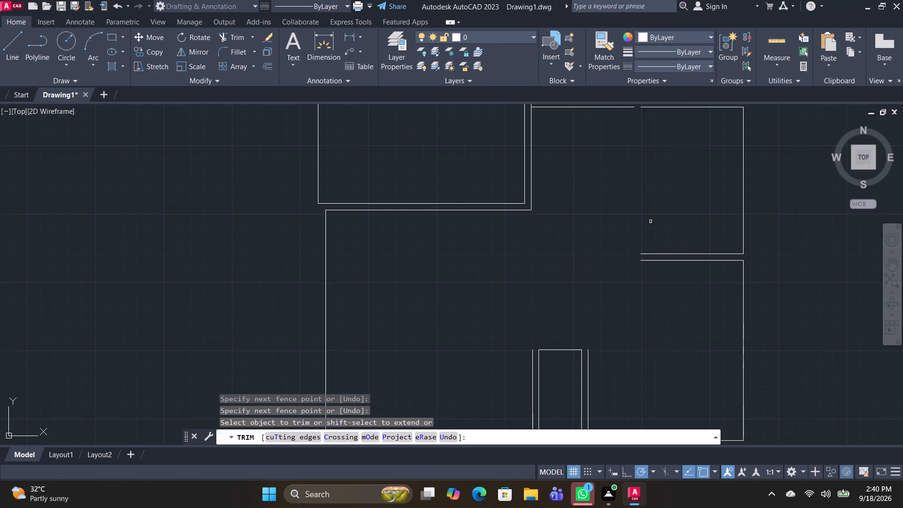
{"action": "middle_click_drag", "start_coordinate": [648, 223], "coordinate": [619, 314]}
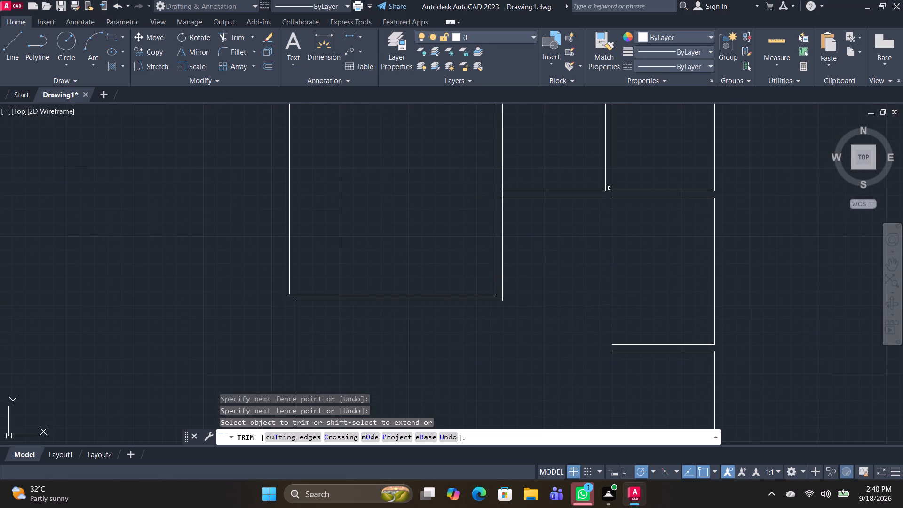
{"action": "left_click", "coordinate": [614, 199], "text": "shift"}
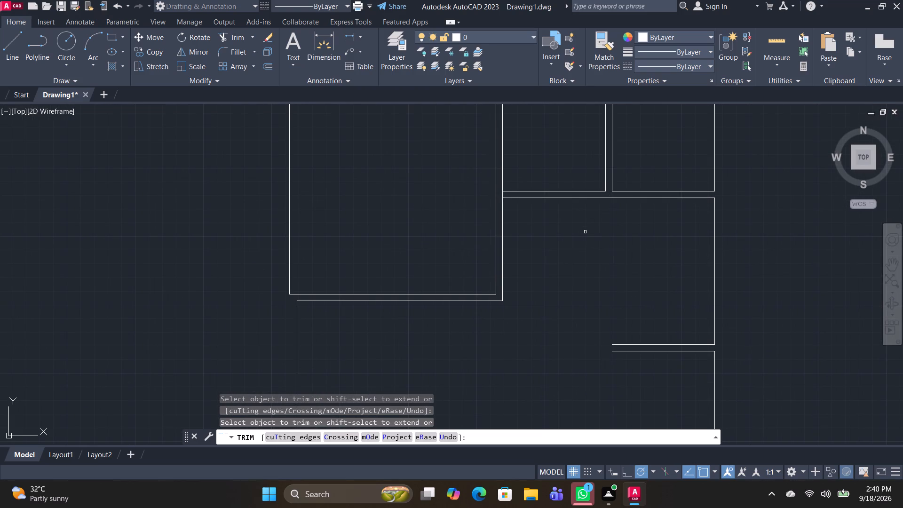
{"action": "left_click", "coordinate": [501, 196]}
{"action": "scroll", "coordinate": [551, 251], "scroll_direction": "down", "scroll_amount": 2}
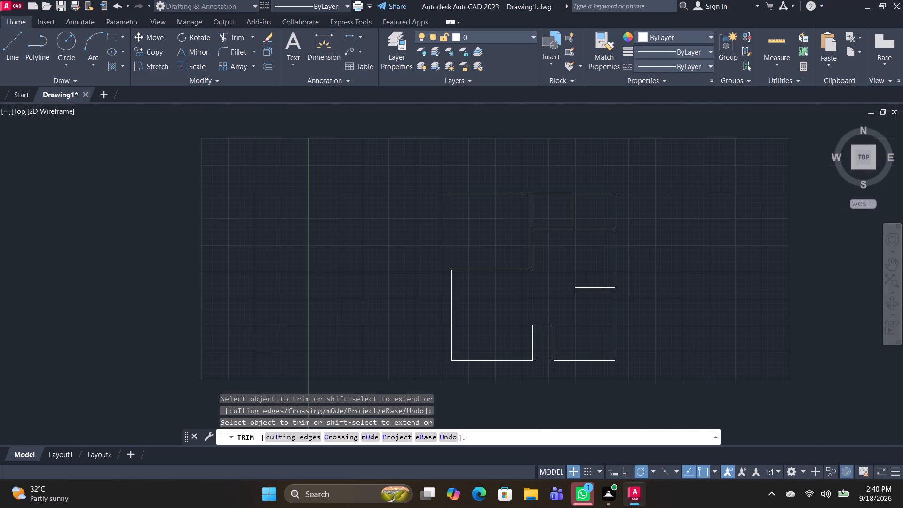
Extend both bottom wall lines across the 6" walls to the inner side lines of the 3'3" wide space.
{"action": "scroll", "coordinate": [572, 324], "scroll_direction": "up", "scroll_amount": 1}
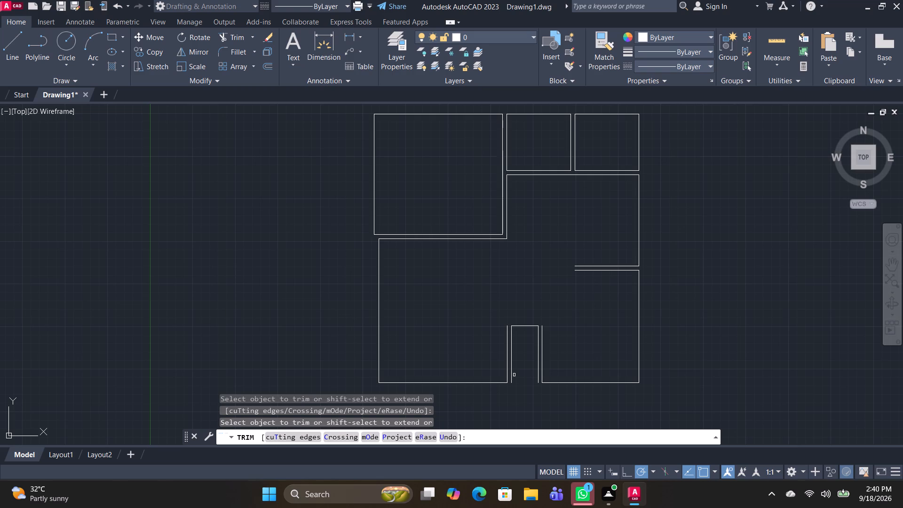
{"action": "left_click", "coordinate": [495, 383], "text": "shift"}
{"action": "left_click", "coordinate": [547, 383], "text": "shift"}
{"action": "scroll", "coordinate": [535, 346], "scroll_direction": "up", "scroll_amount": 3}
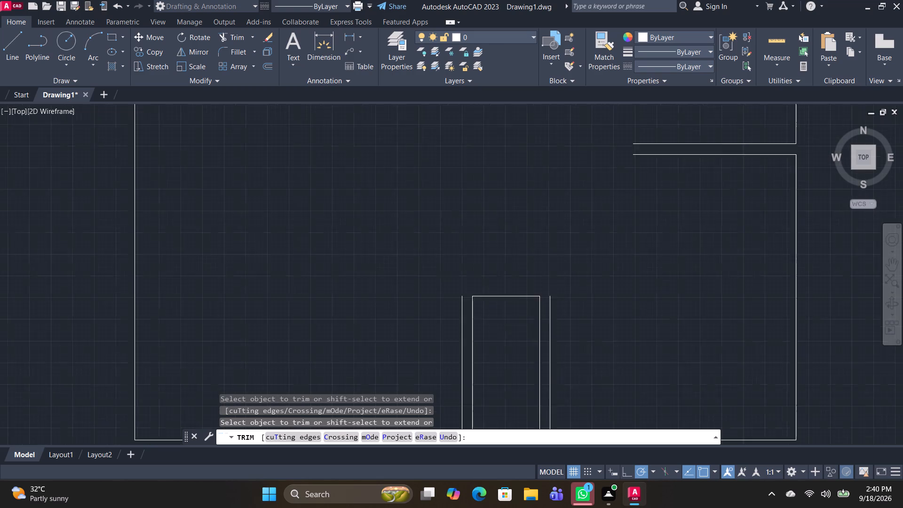
{"action": "scroll", "coordinate": [558, 282], "scroll_direction": "down", "scroll_amount": 2}
{"action": "key", "text": "space"}
Offset the top line of the 3'3" wide space 6" upward.
{"action": "type", "text": "o"}
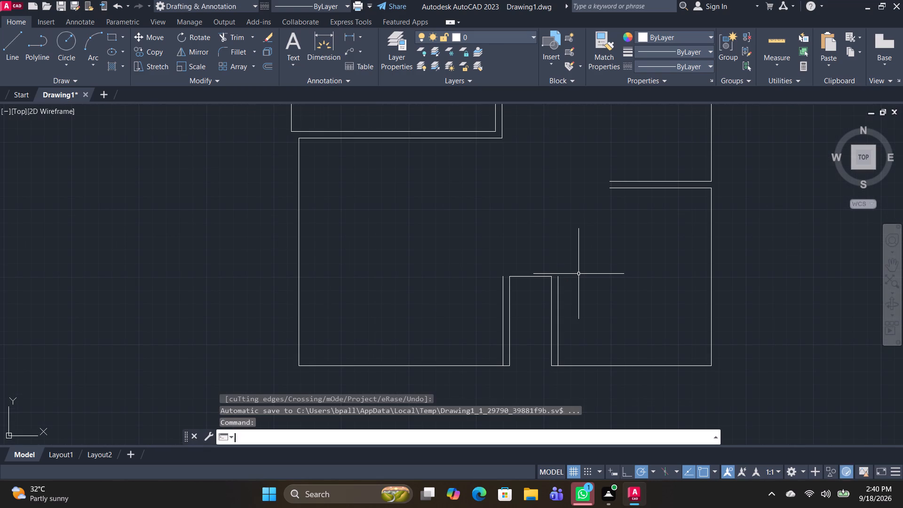
{"action": "key", "text": "space"}
{"action": "key", "text": "space"}
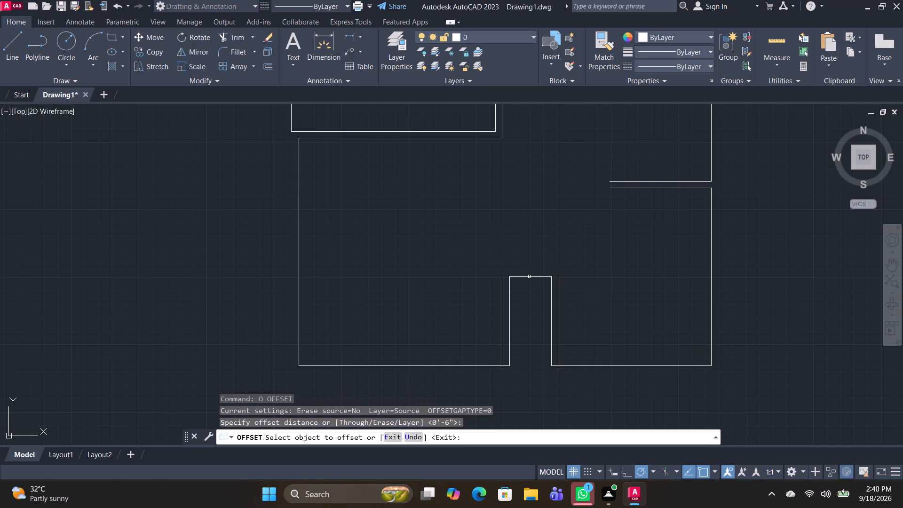
{"action": "left_click", "coordinate": [529, 276]}
{"action": "left_click", "coordinate": [530, 254]}
{"action": "key", "text": "space"}
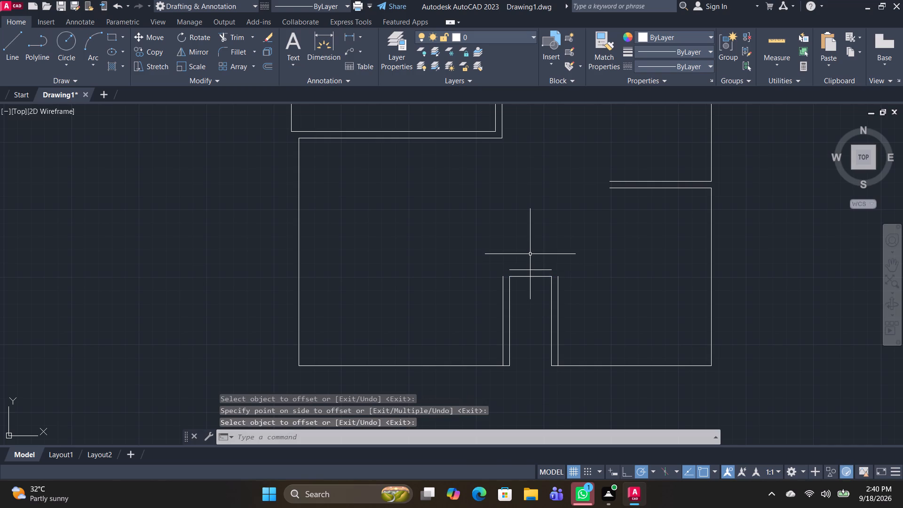
Extend the offset line and both outer side lines of the 3'3" space to meet, and trim the excess outside the corners.
{"action": "type", "text": "tr"}
{"action": "key", "text": "space"}
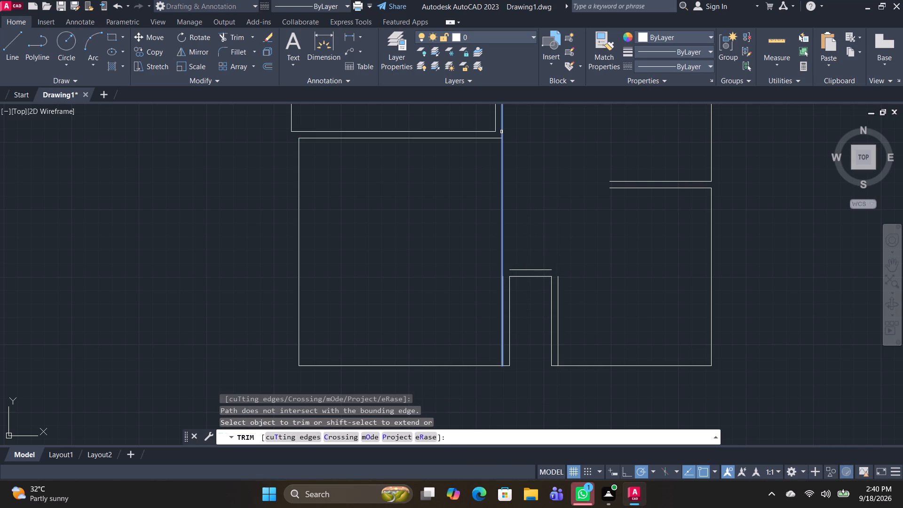
{"action": "left_click", "coordinate": [512, 270], "text": "shift"}
{"action": "left_click", "coordinate": [503, 285], "text": "shift"}
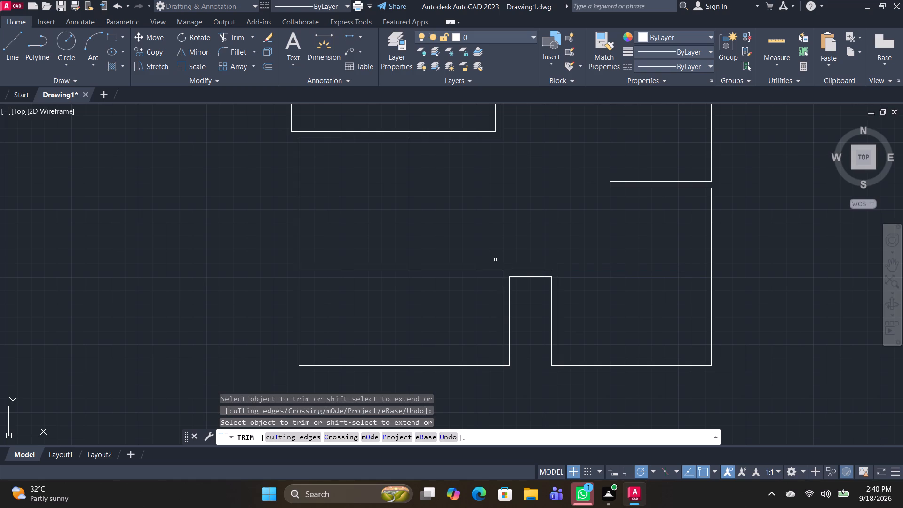
{"action": "left_click_drag", "start_coordinate": [493, 249], "coordinate": [474, 290]}
{"action": "left_click", "coordinate": [544, 270], "text": "shift"}
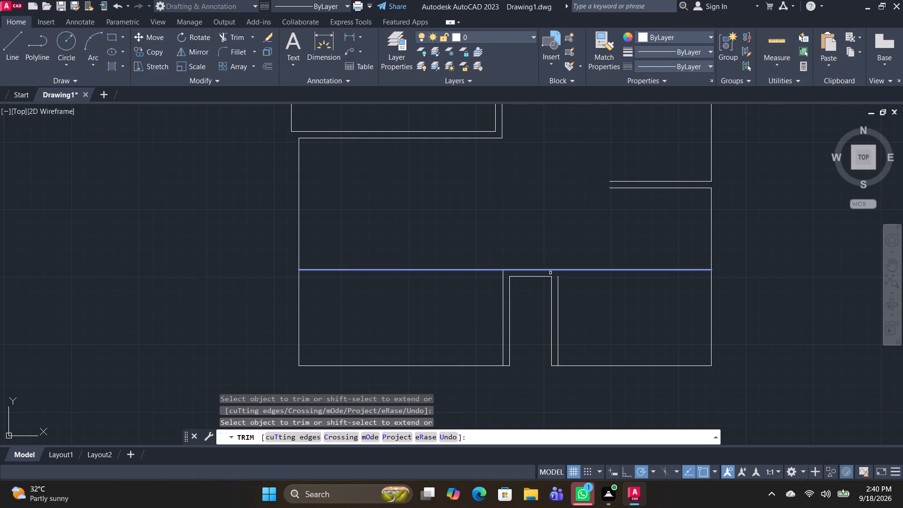
{"action": "left_click", "coordinate": [558, 281], "text": "shift"}
{"action": "left_click_drag", "start_coordinate": [576, 253], "coordinate": [568, 311], "text": "shift"}
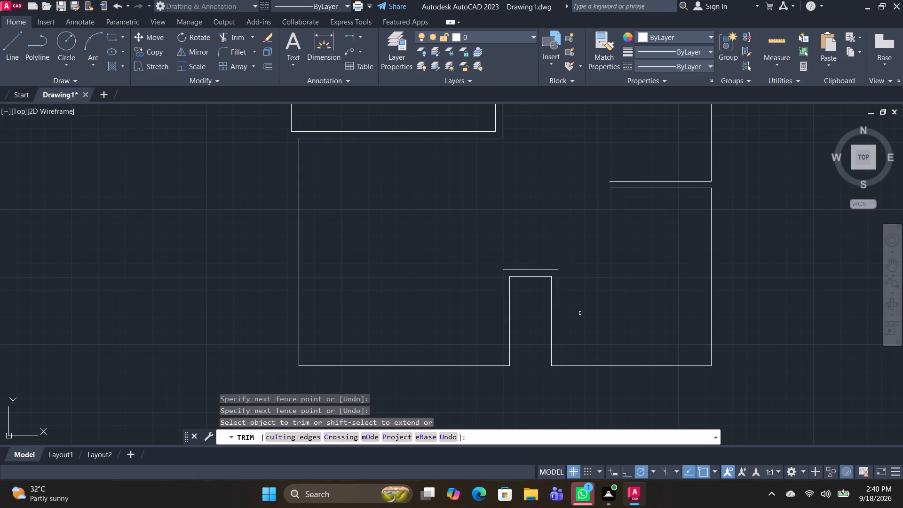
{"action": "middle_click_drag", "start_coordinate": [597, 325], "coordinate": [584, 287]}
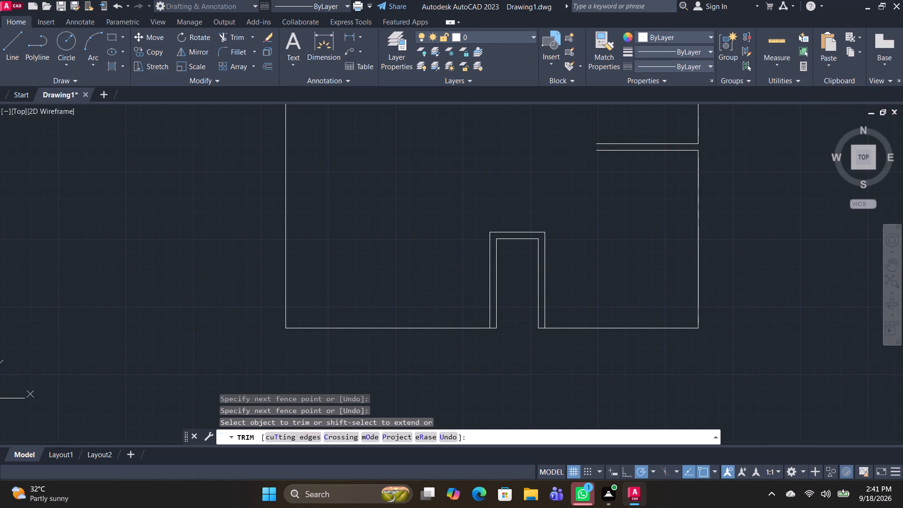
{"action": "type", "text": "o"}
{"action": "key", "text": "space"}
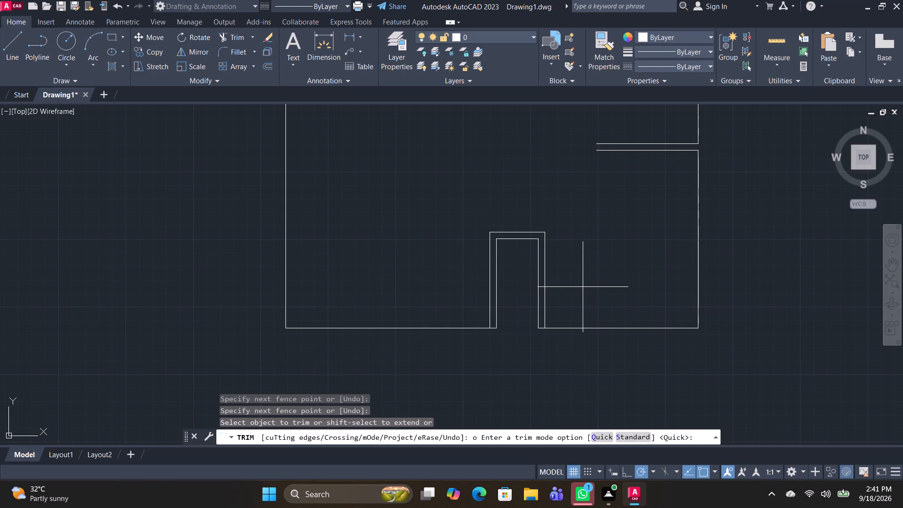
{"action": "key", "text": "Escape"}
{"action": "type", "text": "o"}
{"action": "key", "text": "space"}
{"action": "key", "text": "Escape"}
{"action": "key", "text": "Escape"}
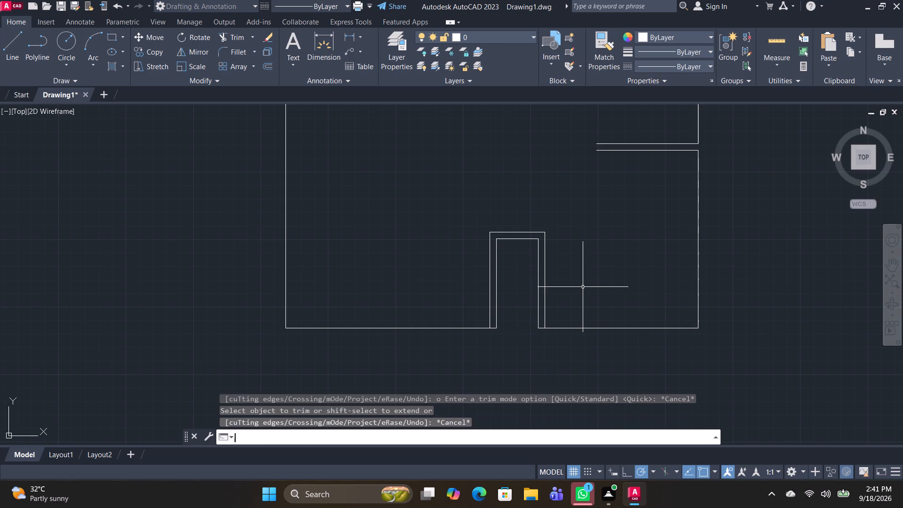
Offset the bottom wall line of the lower-right room 9" outward.
{"action": "type", "text": "o 9\""}
{"action": "key", "text": "Return"}
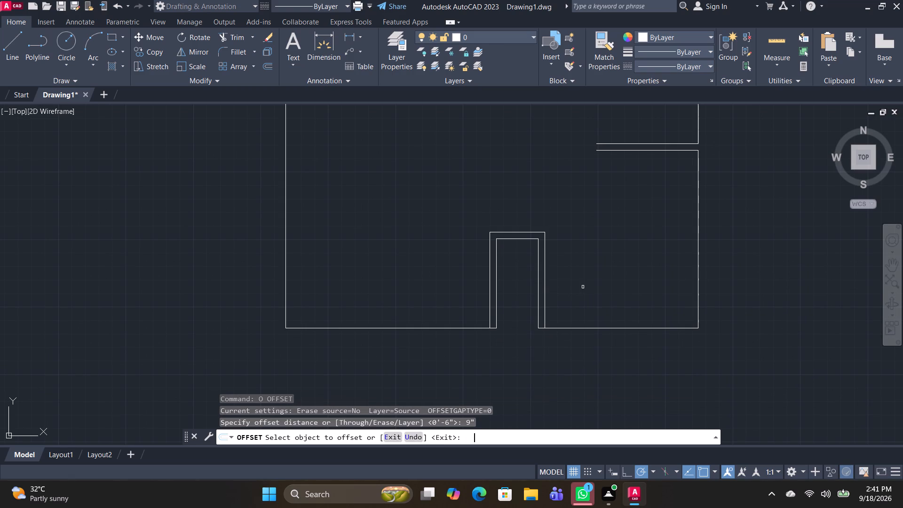
{"action": "left_click", "coordinate": [597, 328]}
{"action": "left_click", "coordinate": [597, 352]}
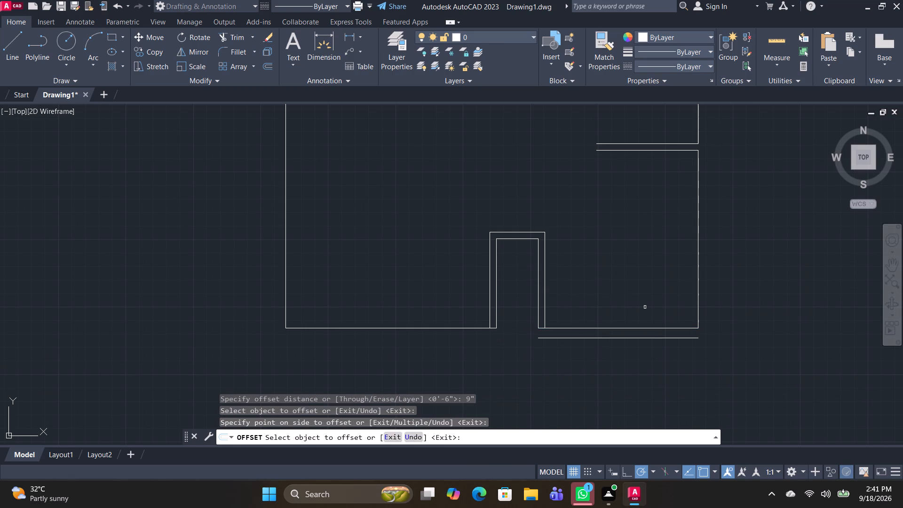
Offset the three right-side exterior wall lines, from the lower room up to the upper small room, 9" outward.
{"action": "left_click", "coordinate": [699, 285]}
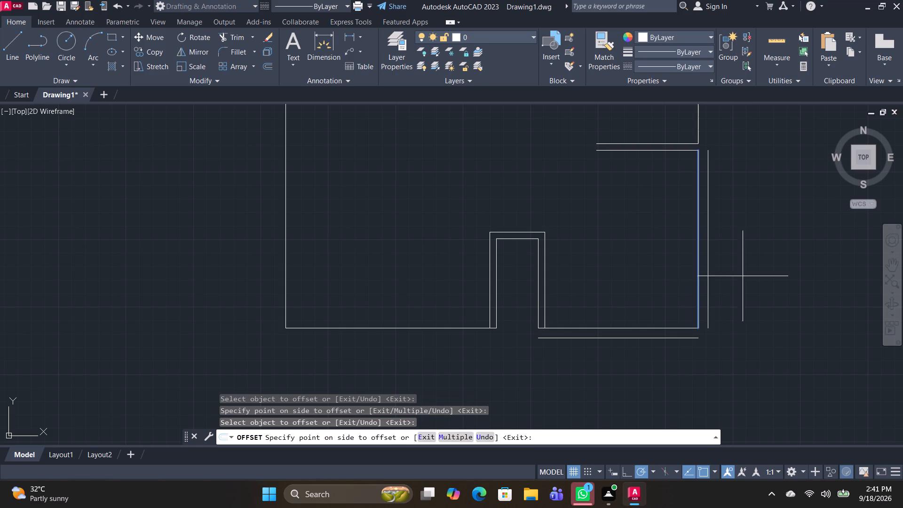
{"action": "left_click", "coordinate": [743, 276]}
{"action": "middle_click_drag", "start_coordinate": [742, 265], "coordinate": [743, 435]}
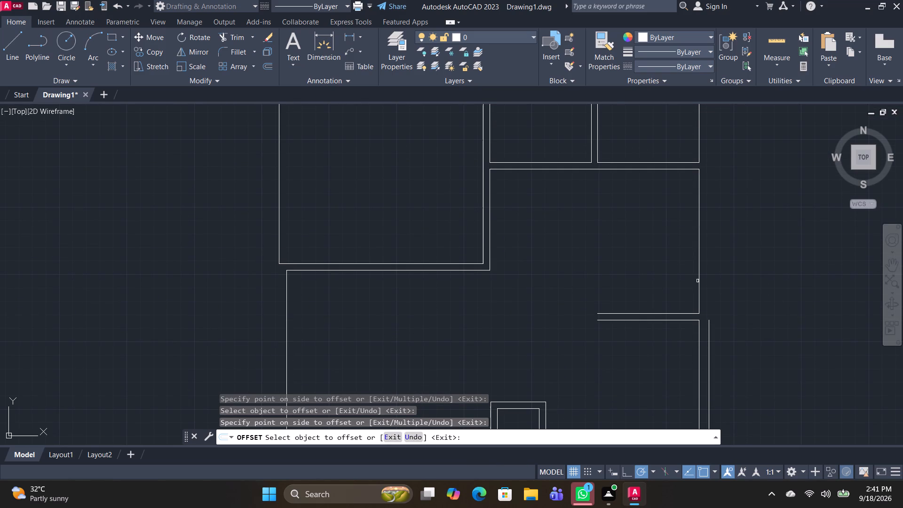
{"action": "left_click", "coordinate": [697, 281]}
{"action": "left_click", "coordinate": [727, 281]}
{"action": "middle_click_drag", "start_coordinate": [725, 246], "coordinate": [721, 338]}
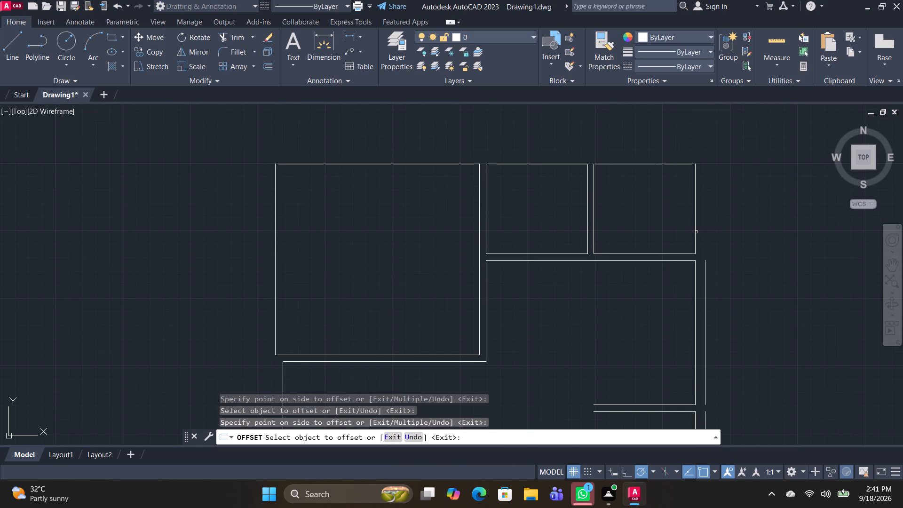
{"action": "left_click", "coordinate": [695, 232]}
{"action": "left_click", "coordinate": [717, 230]}
Offset the top wall lines of the three upper rooms 9" upward.
{"action": "left_click", "coordinate": [634, 163]}
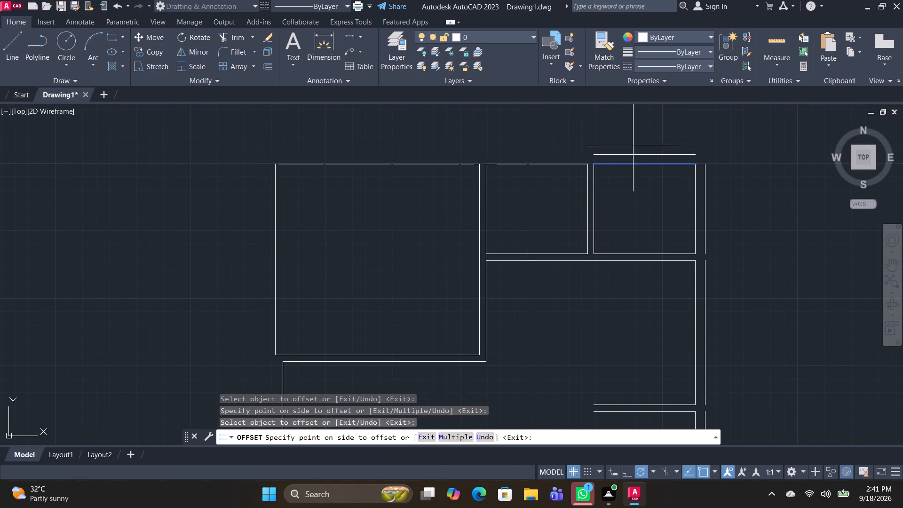
{"action": "left_click", "coordinate": [632, 141]}
{"action": "left_click", "coordinate": [566, 164]}
{"action": "left_click", "coordinate": [564, 148]}
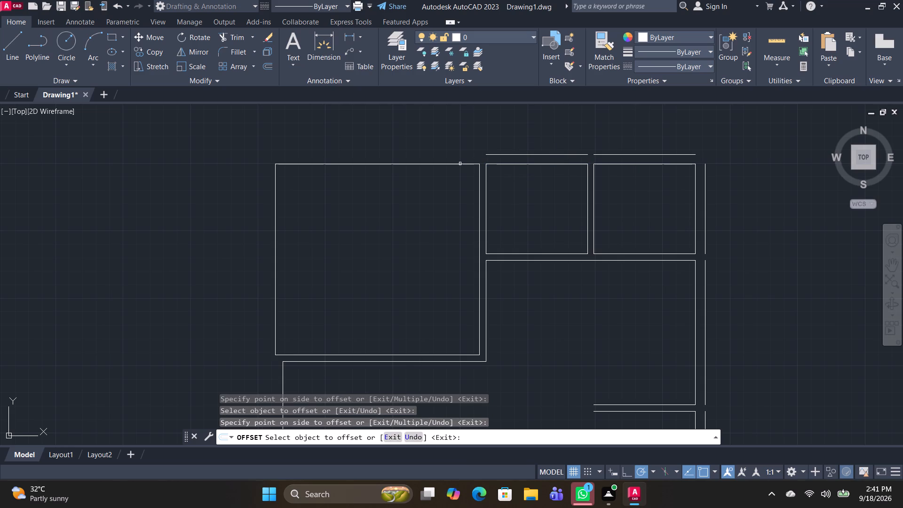
{"action": "left_click", "coordinate": [460, 164]}
{"action": "left_click", "coordinate": [454, 144]}
Offset the left wall lines of the upper-left room and the lower room 9" outward.
{"action": "middle_click_drag", "start_coordinate": [502, 302], "coordinate": [651, 259]}
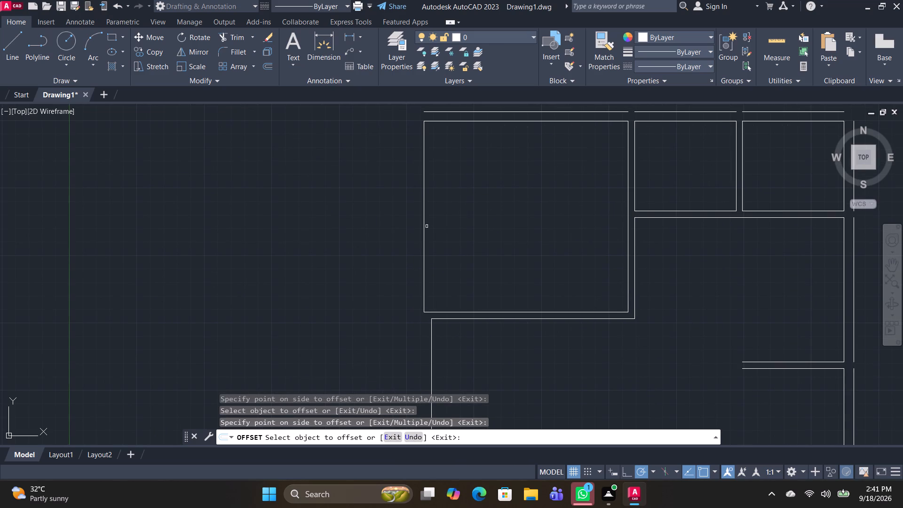
{"action": "left_click", "coordinate": [422, 224]}
{"action": "left_click", "coordinate": [358, 234]}
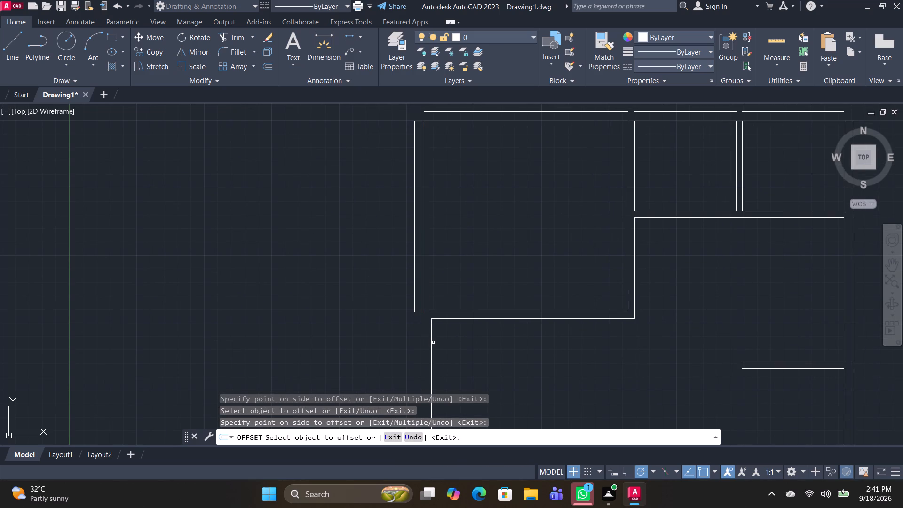
{"action": "left_click", "coordinate": [431, 341]}
{"action": "middle_click_drag", "start_coordinate": [401, 342], "coordinate": [404, 257]}
{"action": "left_click", "coordinate": [405, 291]}
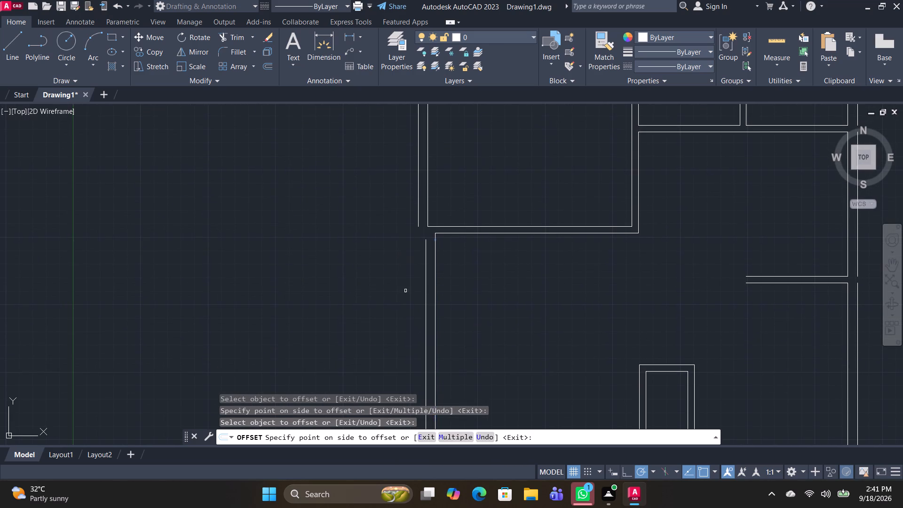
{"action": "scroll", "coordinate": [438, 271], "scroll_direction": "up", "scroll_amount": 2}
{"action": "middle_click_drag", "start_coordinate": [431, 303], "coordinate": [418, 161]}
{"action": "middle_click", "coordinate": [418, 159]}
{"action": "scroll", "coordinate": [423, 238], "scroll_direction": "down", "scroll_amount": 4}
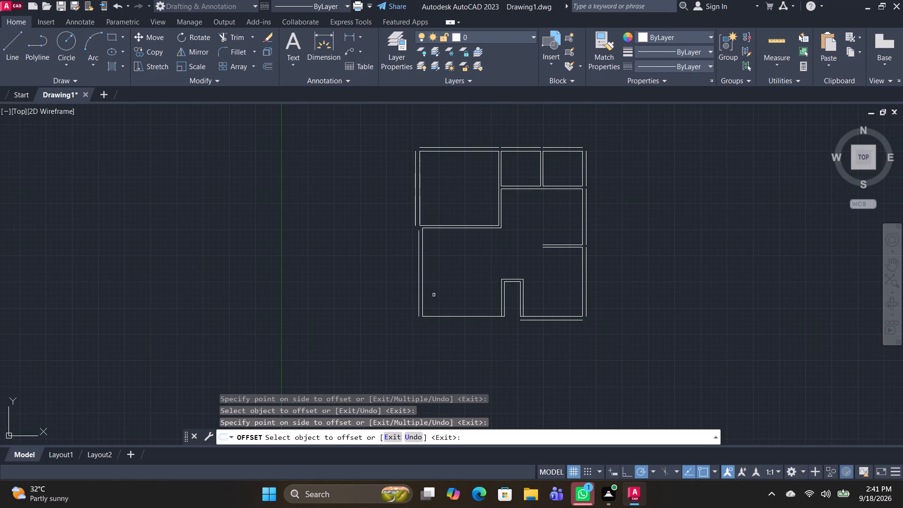
Offset the bottom wall line of the lower-left room 9" outward.
{"action": "scroll", "coordinate": [414, 326], "scroll_direction": "up", "scroll_amount": 2}
{"action": "left_click", "coordinate": [463, 305]}
{"action": "left_click", "coordinate": [463, 328]}
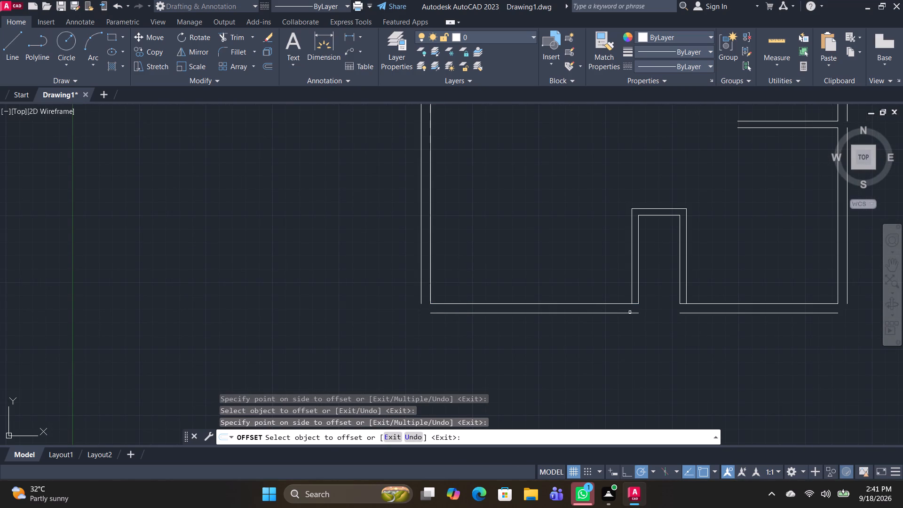
{"action": "key", "text": "space"}
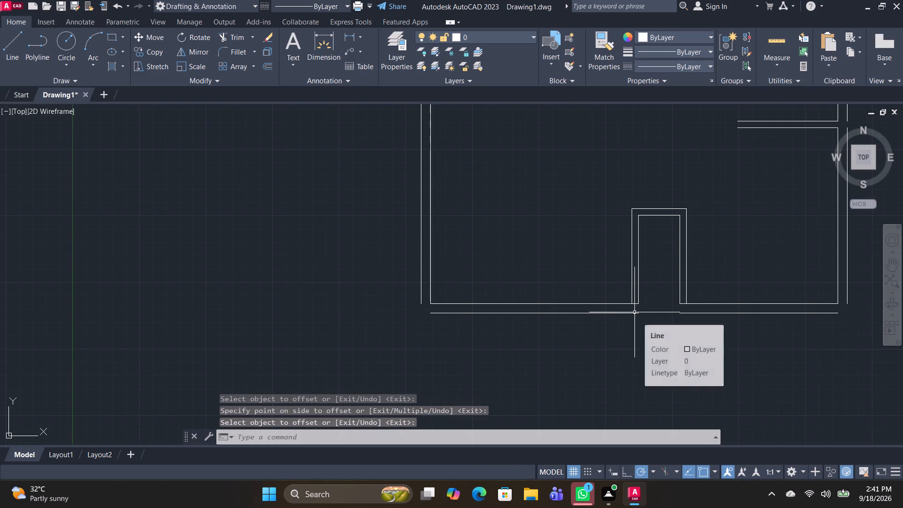
Extend the entrance recess's side lines down to the outer bottom wall lines and trim the leftover segments across the wall ends.
{"action": "type", "text": "tr"}
{"action": "key", "text": "space"}
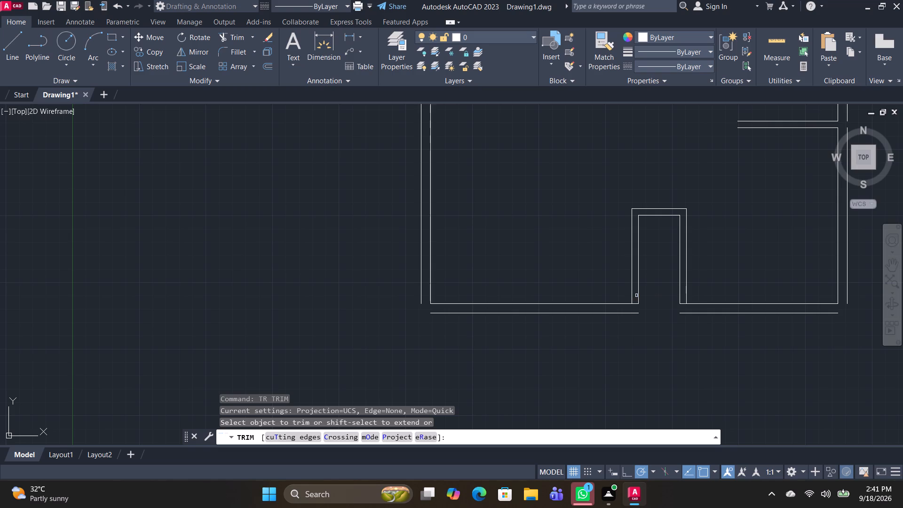
{"action": "left_click", "coordinate": [639, 296], "text": "shift"}
{"action": "scroll", "coordinate": [633, 307], "scroll_direction": "up", "scroll_amount": 3}
{"action": "left_click", "coordinate": [633, 298]}
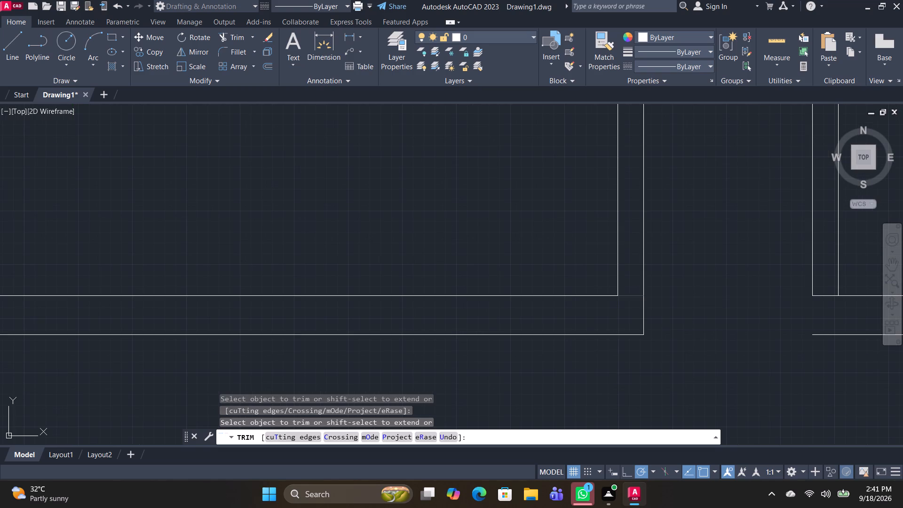
{"action": "left_click", "coordinate": [814, 284], "text": "shift"}
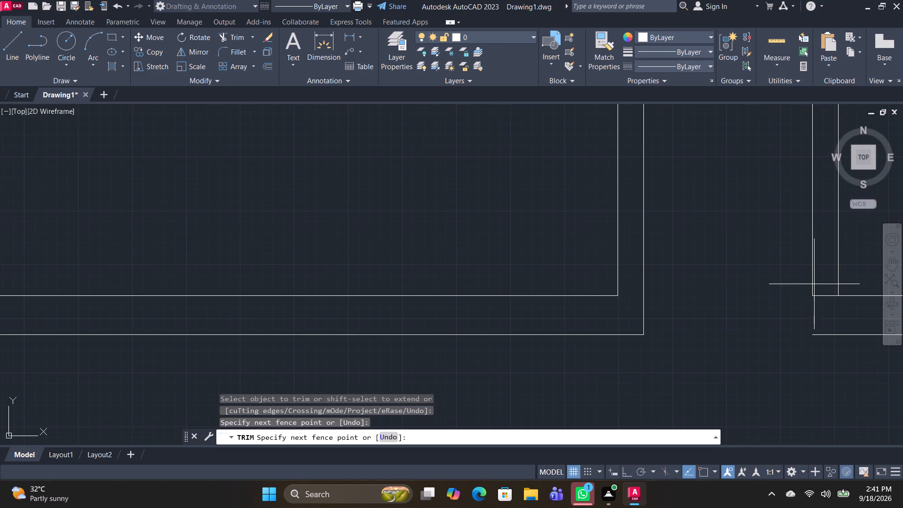
{"action": "left_click", "coordinate": [803, 289], "text": "shift"}
{"action": "left_click", "coordinate": [819, 294]}
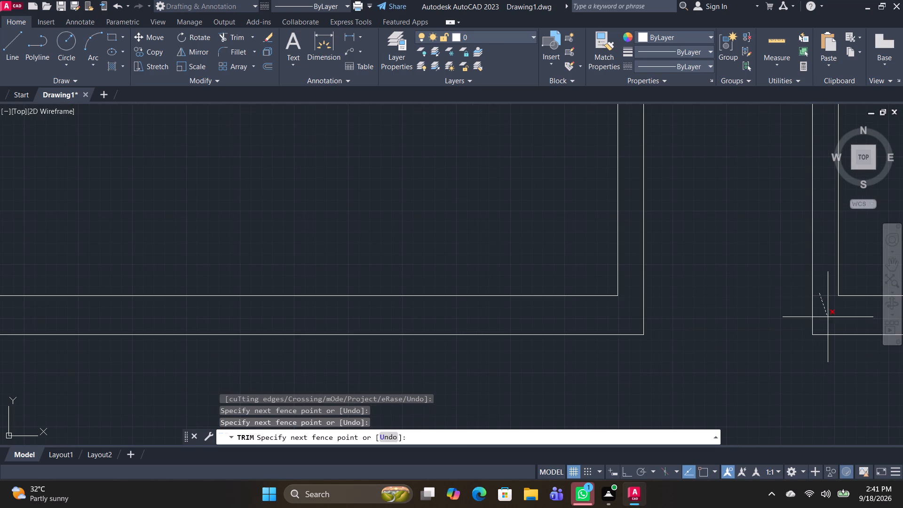
{"action": "left_click", "coordinate": [829, 317]}
{"action": "scroll", "coordinate": [719, 294], "scroll_direction": "down", "scroll_amount": 4}
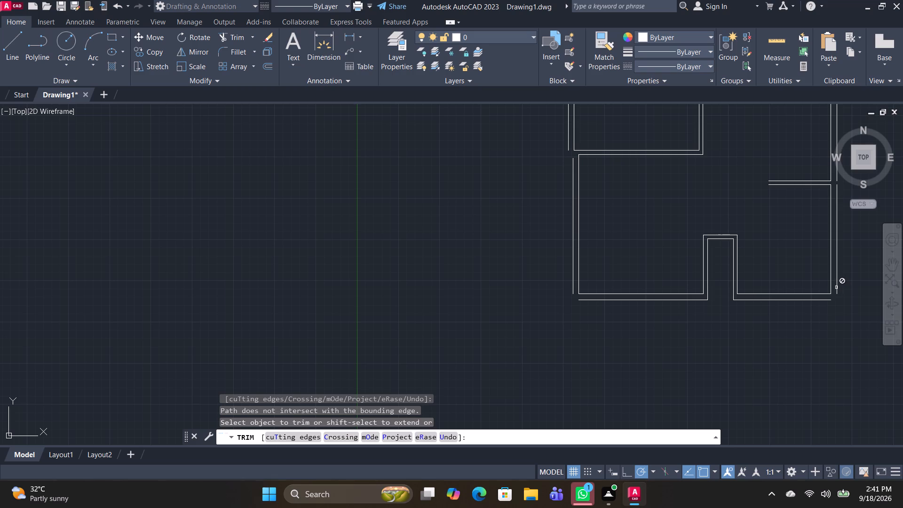
{"action": "scroll", "coordinate": [543, 324], "scroll_direction": "down", "scroll_amount": 3}
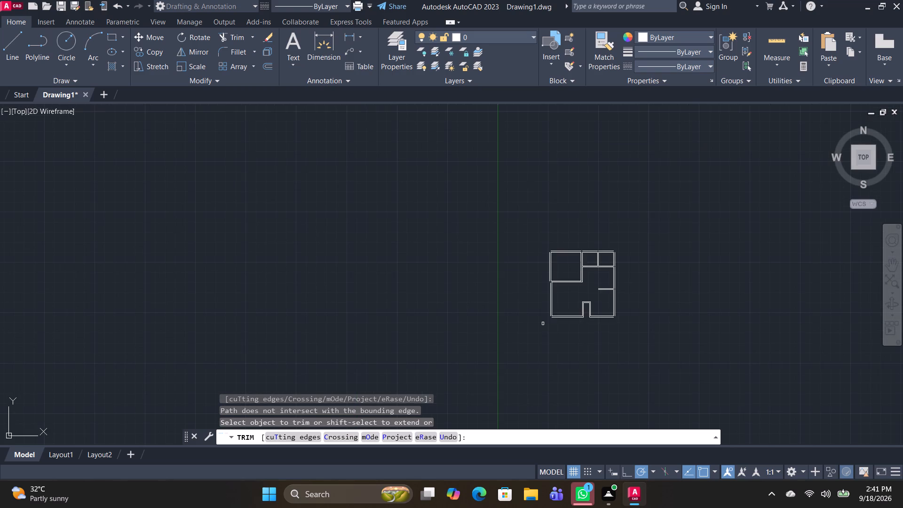
{"action": "scroll", "coordinate": [606, 340], "scroll_direction": "up", "scroll_amount": 2}
{"action": "key", "text": "space"}
Draw a rectangle around the whole floor plan, clear of the walls, as an extension boundary.
{"action": "type", "text": "rec"}
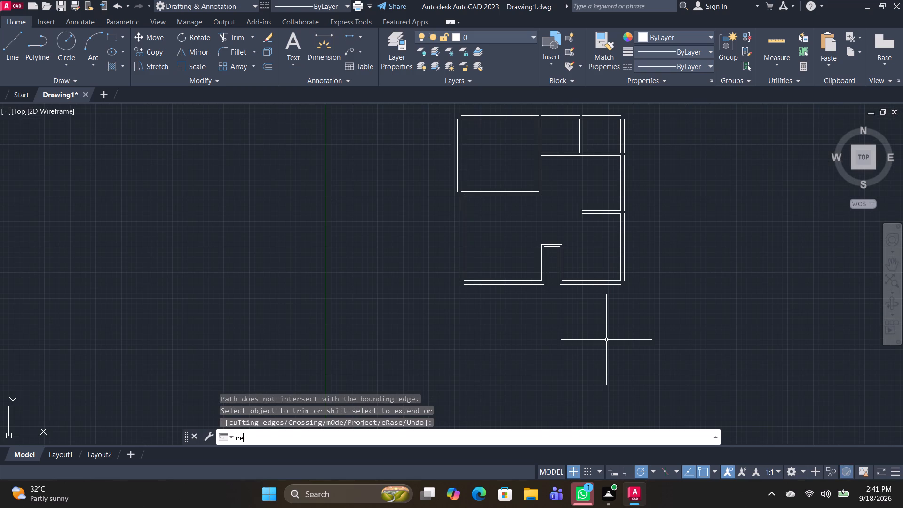
{"action": "key", "text": "space"}
{"action": "scroll", "coordinate": [495, 339], "scroll_direction": "down", "scroll_amount": 1}
{"action": "left_click_drag", "start_coordinate": [444, 173], "coordinate": [452, 182]}
{"action": "left_click", "coordinate": [602, 358]}
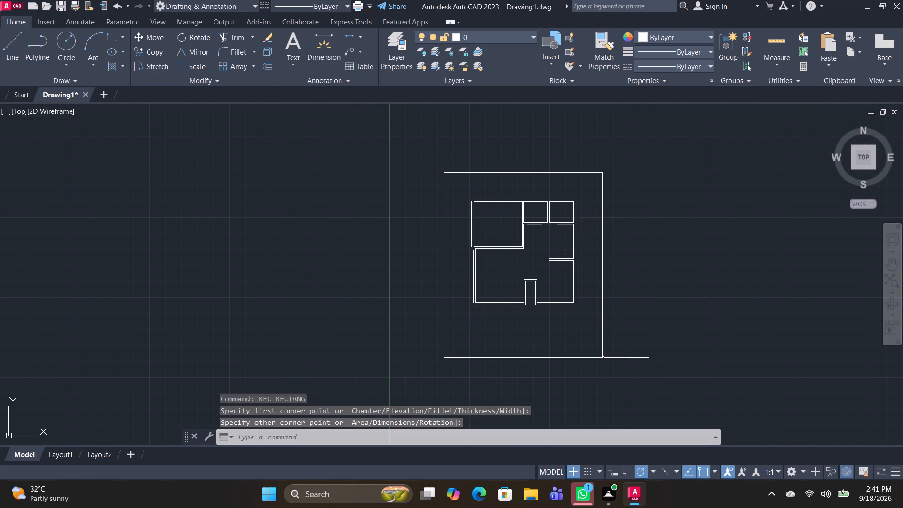
{"action": "key", "text": "space"}
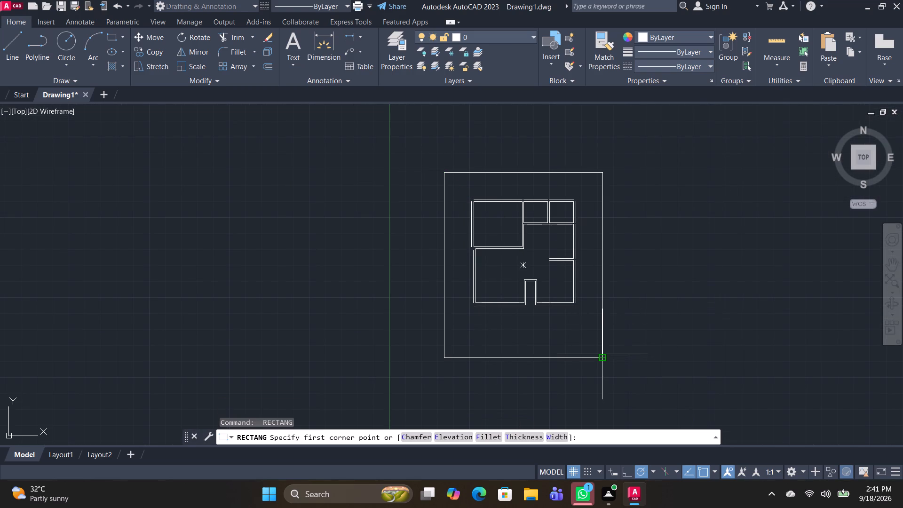
{"action": "key", "text": "Escape"}
Extend the outer wall lines at both lower corners until they cross, then trim the overhangs into clean corners.
{"action": "type", "text": "tr"}
{"action": "key", "text": "space"}
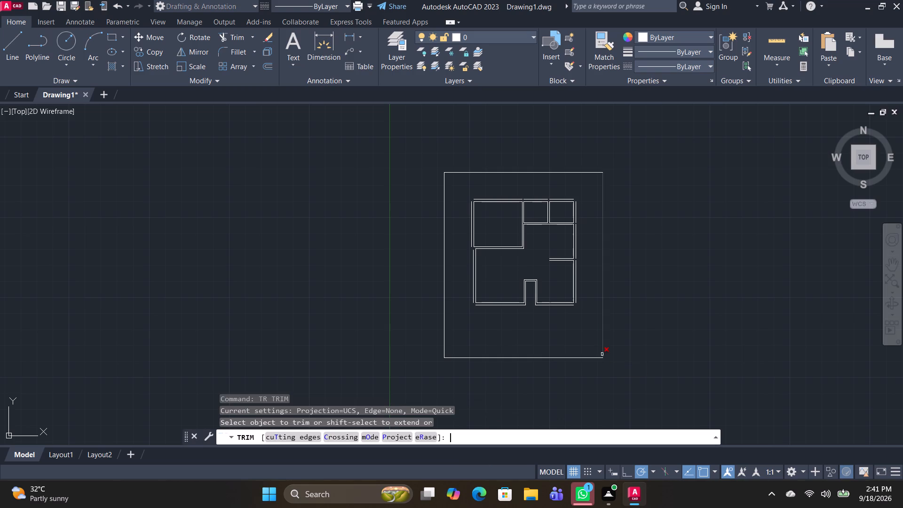
{"action": "scroll", "coordinate": [482, 289], "scroll_direction": "up", "scroll_amount": 1}
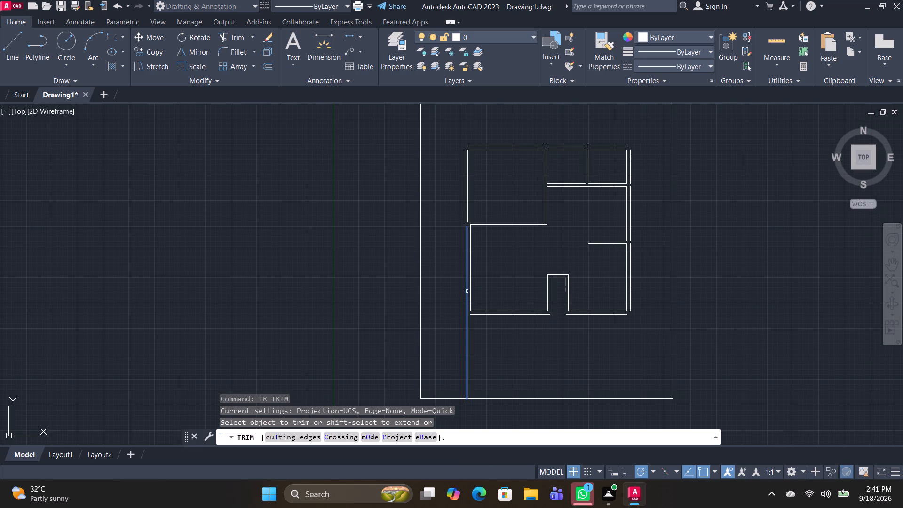
{"action": "left_click", "coordinate": [466, 294], "text": "shift"}
{"action": "scroll", "coordinate": [468, 328], "scroll_direction": "up", "scroll_amount": 4, "text": "shift"}
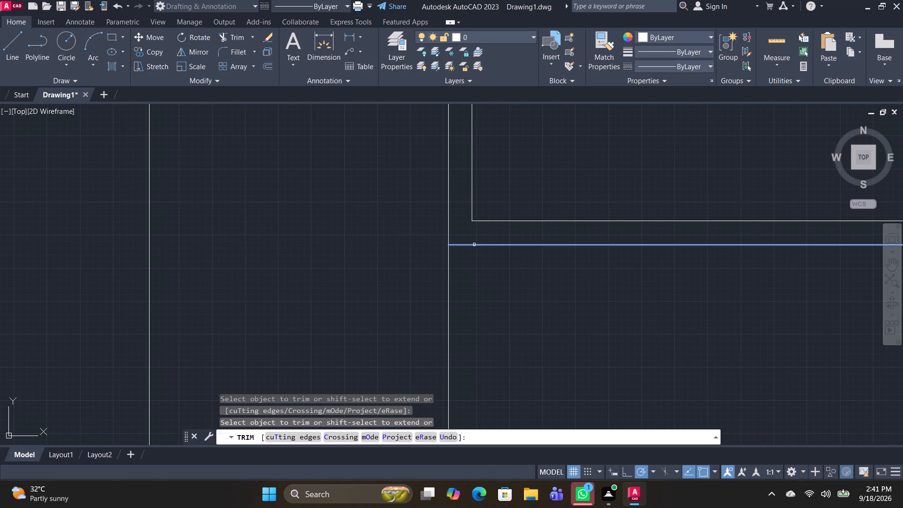
{"action": "left_click", "coordinate": [475, 244], "text": "shift"}
{"action": "left_click_drag", "start_coordinate": [479, 297], "coordinate": [357, 307]}
{"action": "scroll", "coordinate": [435, 312], "scroll_direction": "down", "scroll_amount": 3}
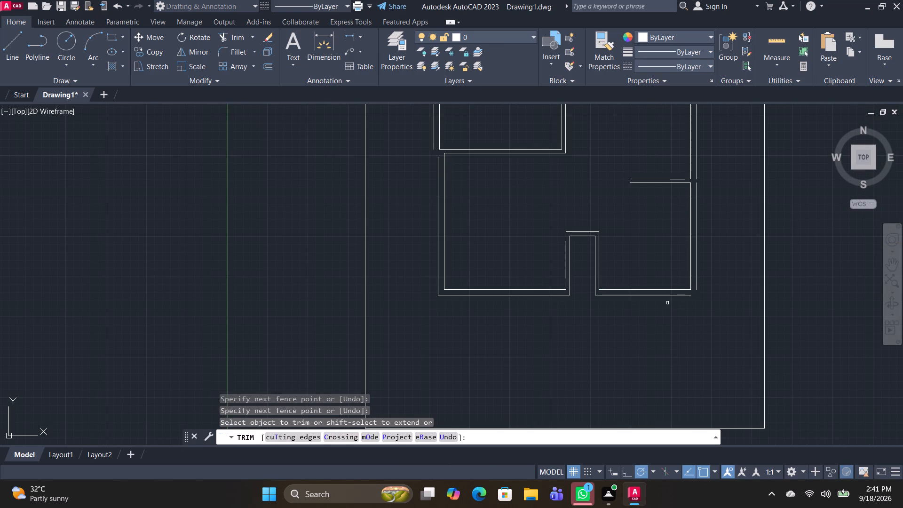
{"action": "left_click", "coordinate": [670, 296], "text": "shift"}
{"action": "left_click", "coordinate": [697, 284], "text": "shift"}
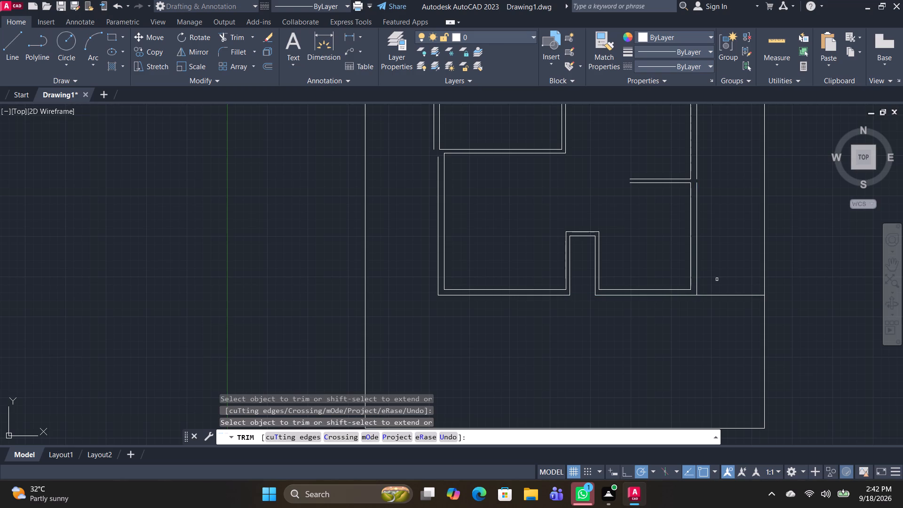
{"action": "left_click_drag", "start_coordinate": [719, 279], "coordinate": [691, 335]}
Extend the outer lines along the right and top walls to close their gaps, and trim the overhangs at both upper corners.
{"action": "middle_click_drag", "start_coordinate": [697, 314], "coordinate": [662, 426]}
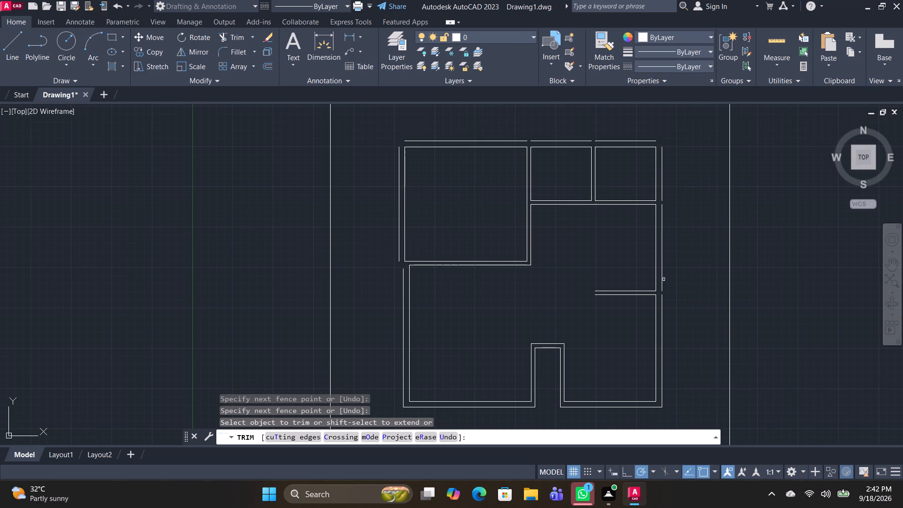
{"action": "left_click", "coordinate": [661, 280], "text": "shift"}
{"action": "left_click", "coordinate": [663, 193], "text": "shift"}
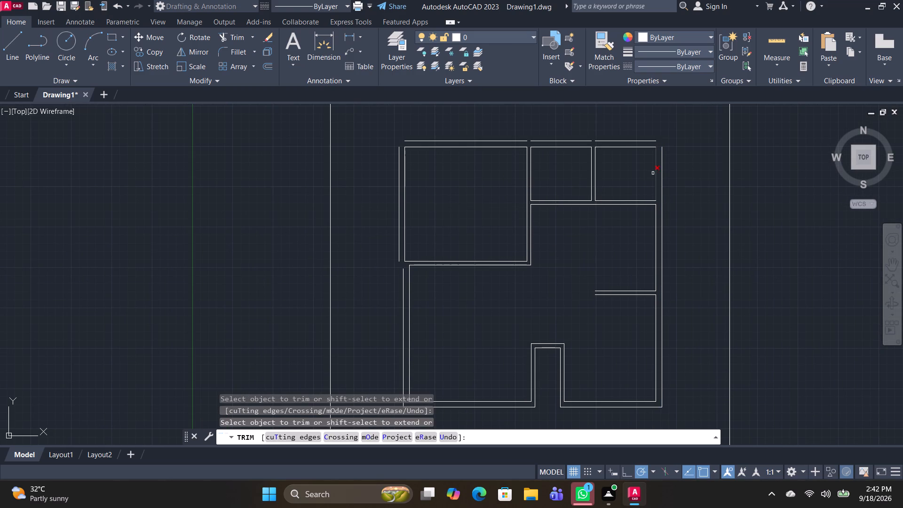
{"action": "left_click", "coordinate": [621, 141], "text": "shift"}
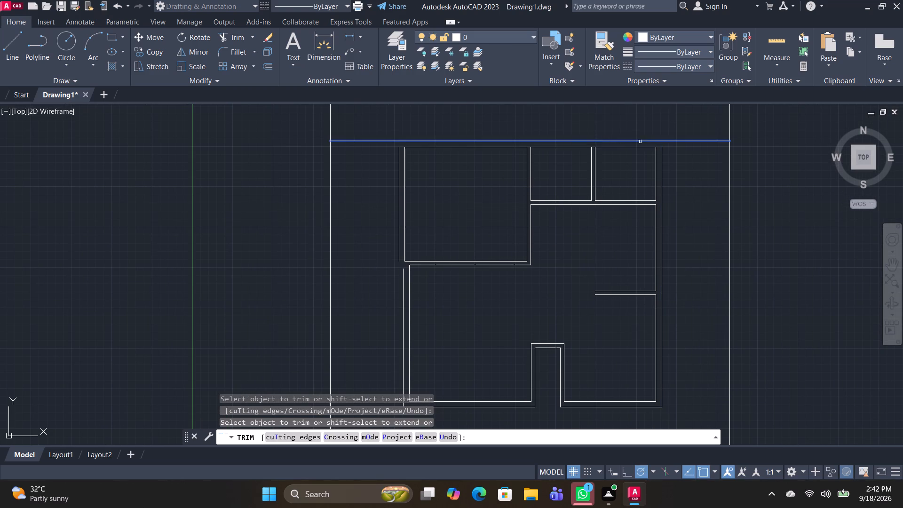
{"action": "left_click", "coordinate": [649, 140], "text": "shift"}
{"action": "left_click", "coordinate": [662, 154], "text": "shift"}
{"action": "left_click_drag", "start_coordinate": [694, 111], "coordinate": [695, 189]}
{"action": "left_click", "coordinate": [398, 161], "text": "shift"}
{"action": "left_click_drag", "start_coordinate": [390, 117], "coordinate": [384, 181], "text": "shift"}
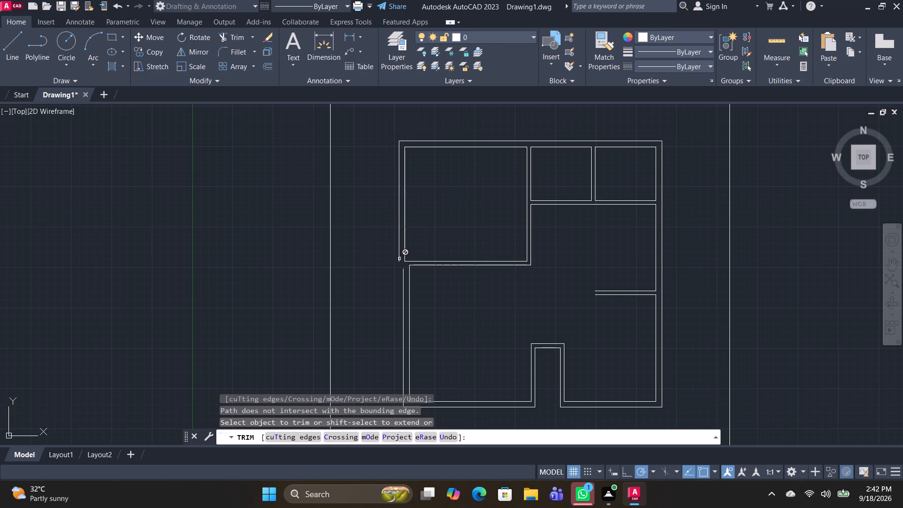
Extend the upper-left room's outer left line down to the level of the lower-left room's top line, trimming the temporary extension used.
{"action": "scroll", "coordinate": [403, 274], "scroll_direction": "up", "scroll_amount": 3, "text": "shift"}
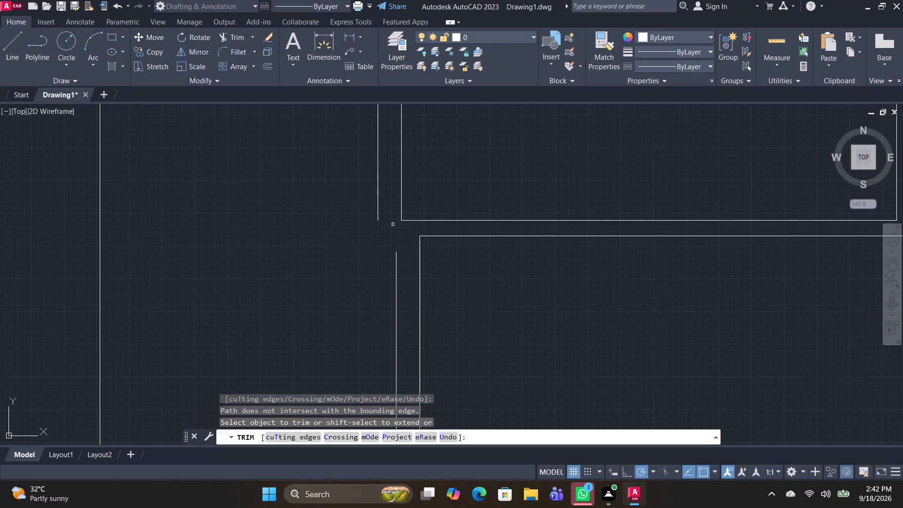
{"action": "scroll", "coordinate": [381, 246], "scroll_direction": "down", "scroll_amount": 3}
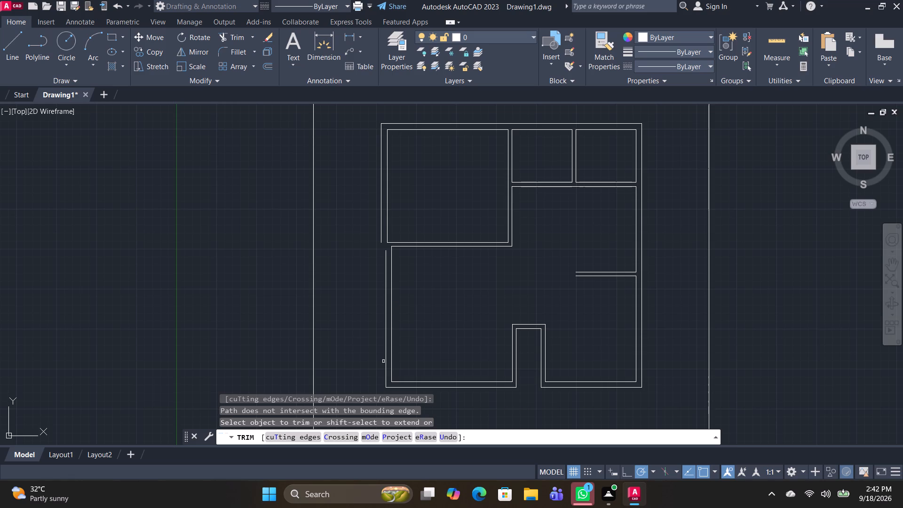
{"action": "scroll", "coordinate": [385, 239], "scroll_direction": "up", "scroll_amount": 4, "text": "shift"}
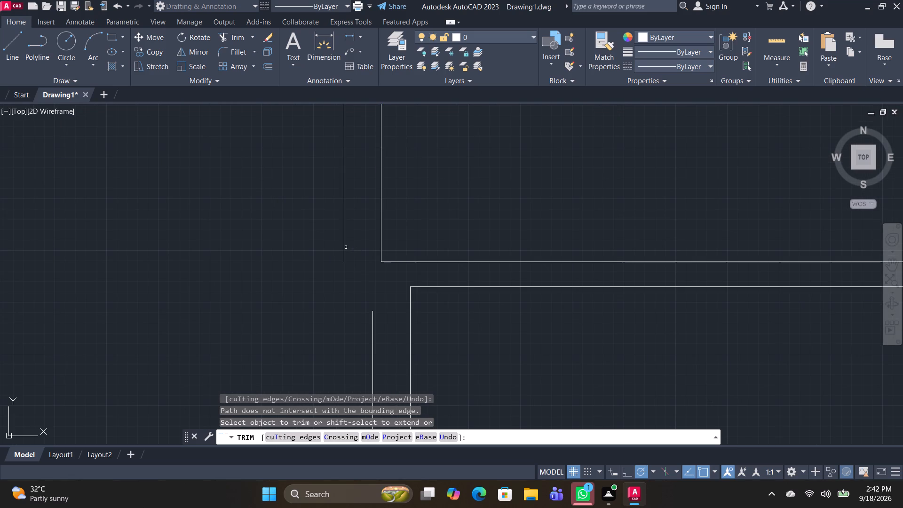
{"action": "left_click", "coordinate": [345, 247], "text": "shift"}
{"action": "scroll", "coordinate": [372, 252], "scroll_direction": "down", "scroll_amount": 2}
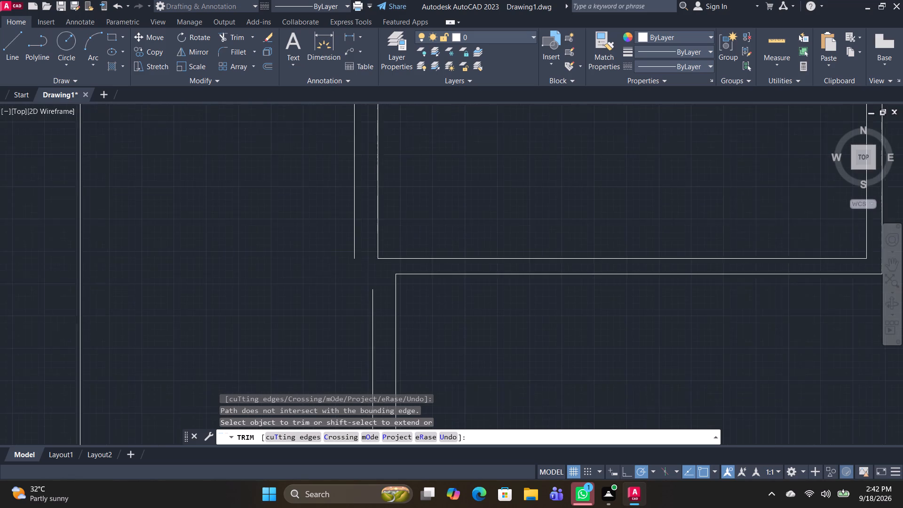
{"action": "left_click", "coordinate": [392, 266], "text": "shift"}
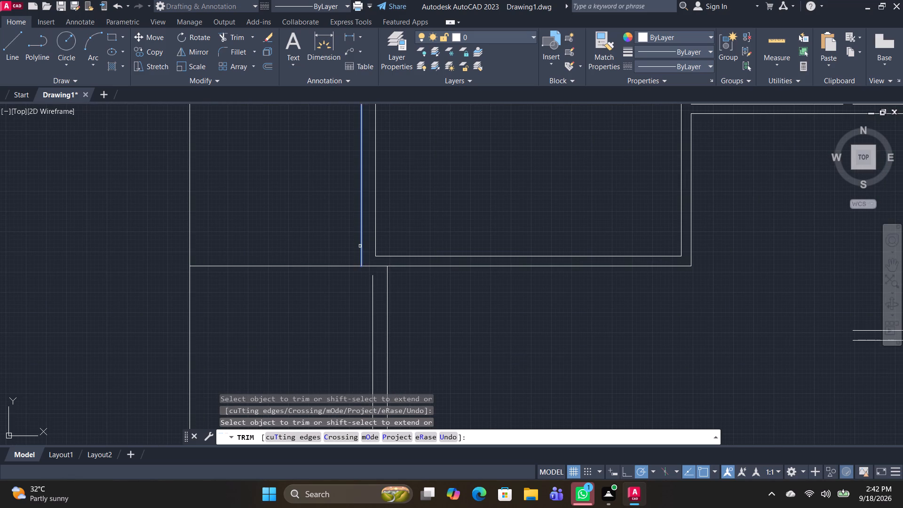
{"action": "left_click", "coordinate": [360, 246], "text": "shift"}
{"action": "left_click_drag", "start_coordinate": [347, 256], "coordinate": [349, 287]}
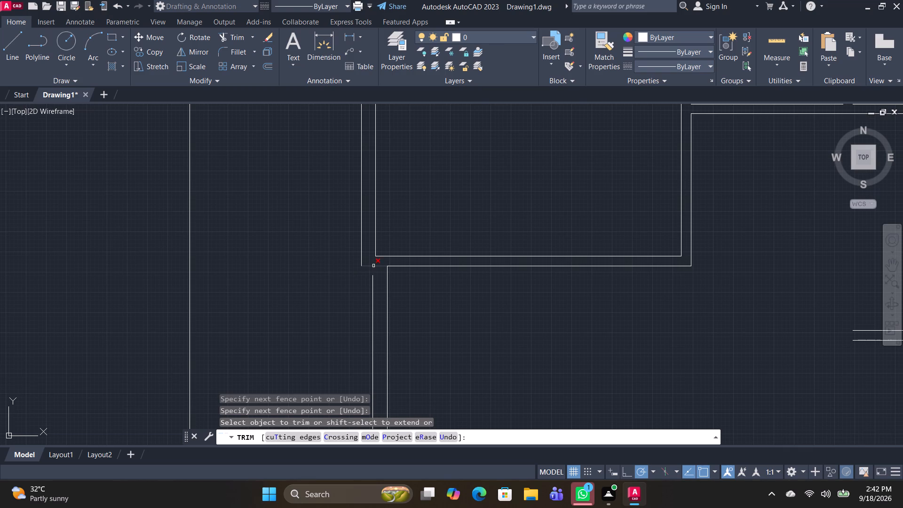
{"action": "left_click", "coordinate": [373, 266]}
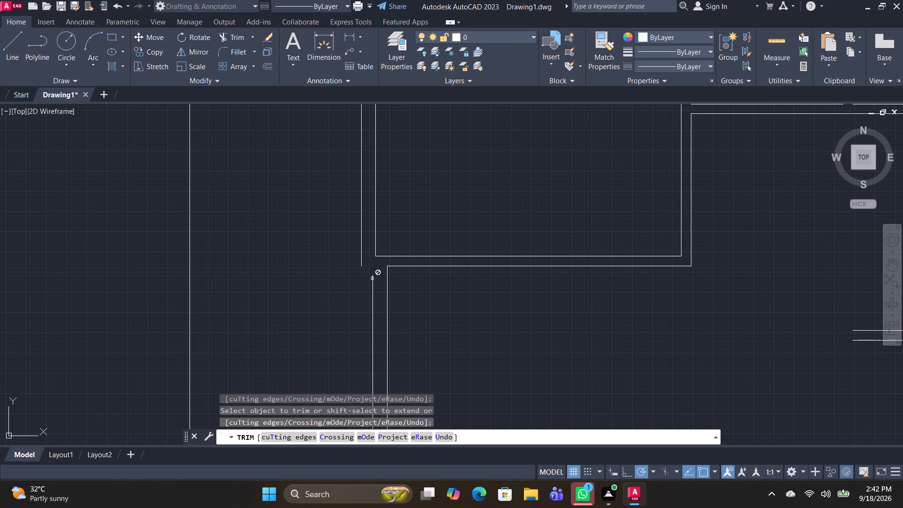
Extend the upper-left room's bottom line and the lower-left room's outer left line until they meet, and trim the overhang.
{"action": "scroll", "coordinate": [372, 280], "scroll_direction": "down", "scroll_amount": 1}
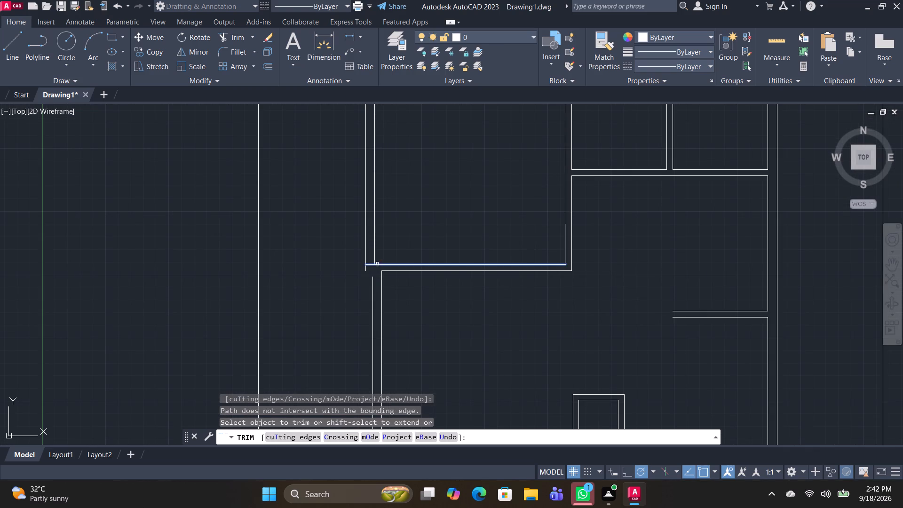
{"action": "scroll", "coordinate": [374, 261], "scroll_direction": "up", "scroll_amount": 3, "text": "shift"}
{"action": "left_click", "coordinate": [376, 274], "text": "shift"}
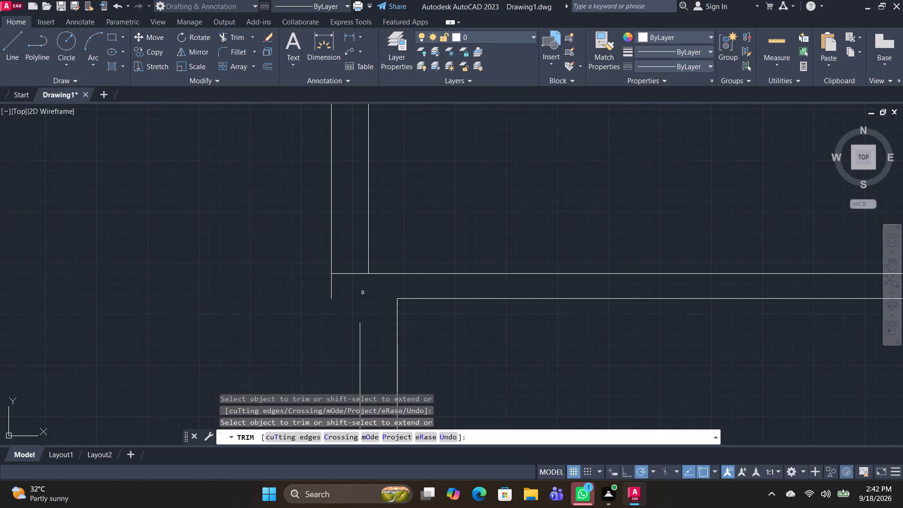
{"action": "left_click", "coordinate": [360, 327], "text": "shift"}
{"action": "left_click_drag", "start_coordinate": [354, 258], "coordinate": [353, 287]}
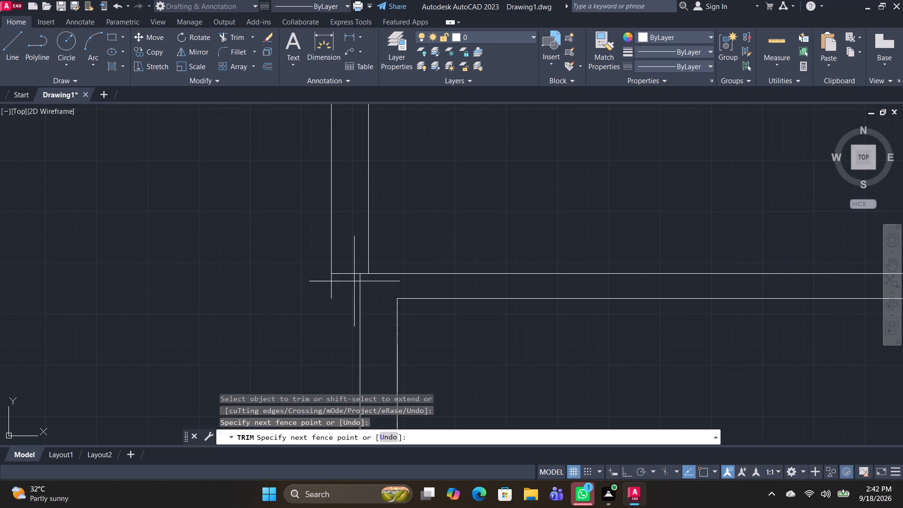
{"action": "left_click_drag", "start_coordinate": [353, 287], "coordinate": [350, 311]}
{"action": "key", "text": "space"}
Draw a short horizontal line closing the left wall jog, from the upper outer line's end to the lower outer line.
{"action": "type", "text": "l"}
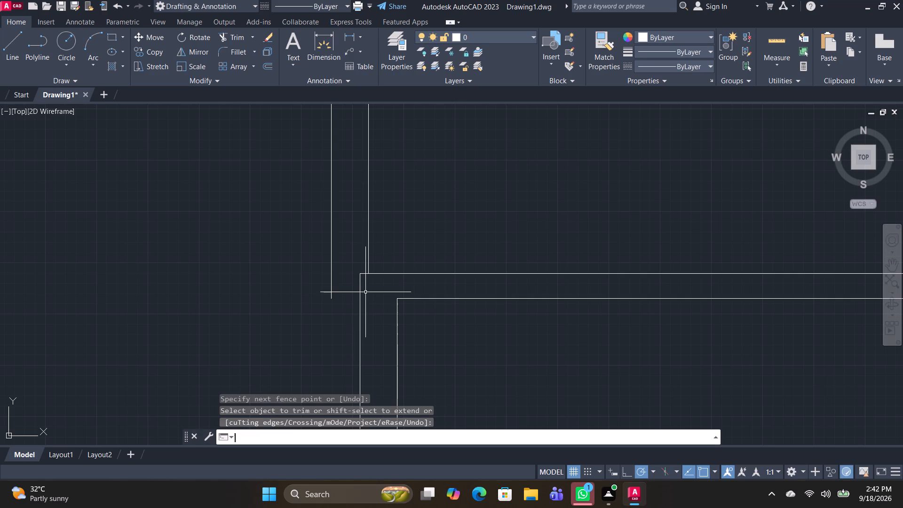
{"action": "key", "text": "space"}
{"action": "left_click", "coordinate": [331, 298]}
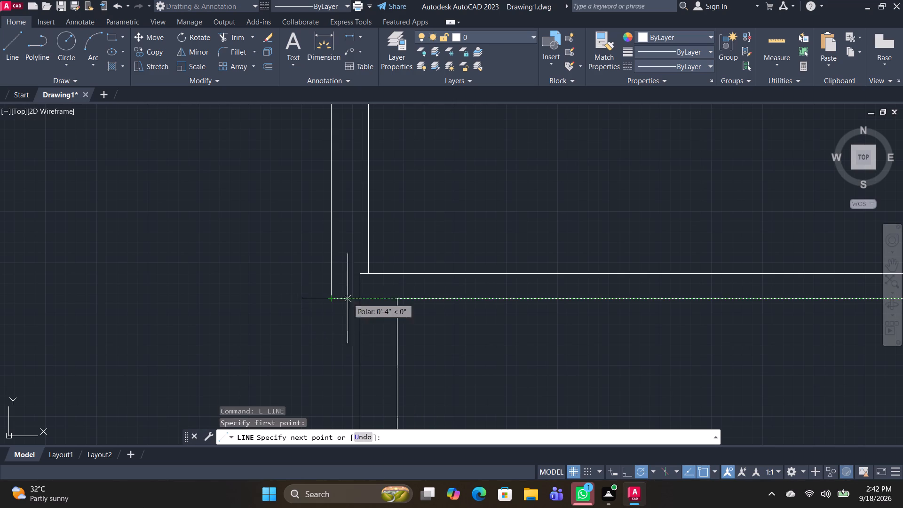
{"action": "left_click", "coordinate": [360, 299]}
{"action": "key", "text": "space"}
Trim the leftover vertical and horizontal pieces inside the left wall at the jog.
{"action": "type", "text": "tr"}
{"action": "key", "text": "space"}
{"action": "left_click", "coordinate": [360, 286]}
{"action": "left_click", "coordinate": [363, 275]}
{"action": "scroll", "coordinate": [439, 304], "scroll_direction": "down", "scroll_amount": 2}
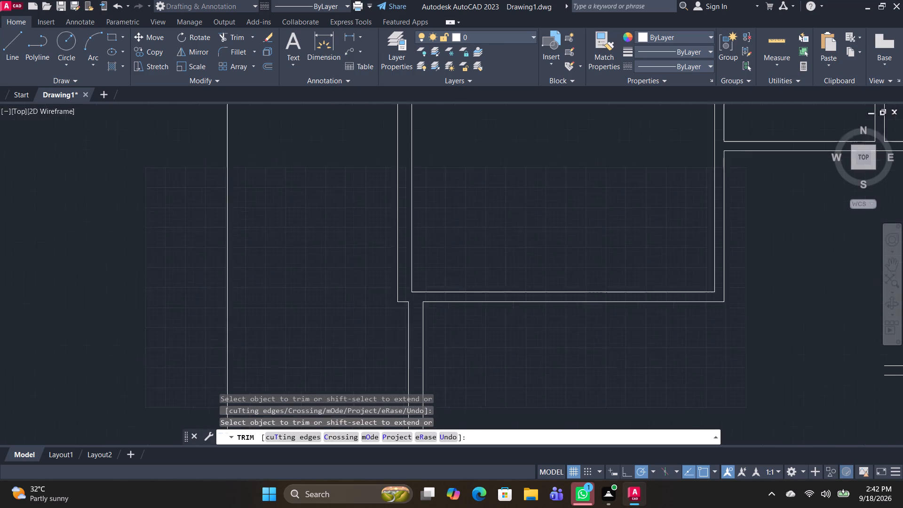
{"action": "scroll", "coordinate": [439, 304], "scroll_direction": "down", "scroll_amount": 3}
{"action": "middle_click_drag", "start_coordinate": [508, 344], "coordinate": [345, 269]}
{"action": "scroll", "coordinate": [408, 323], "scroll_direction": "up", "scroll_amount": 1}
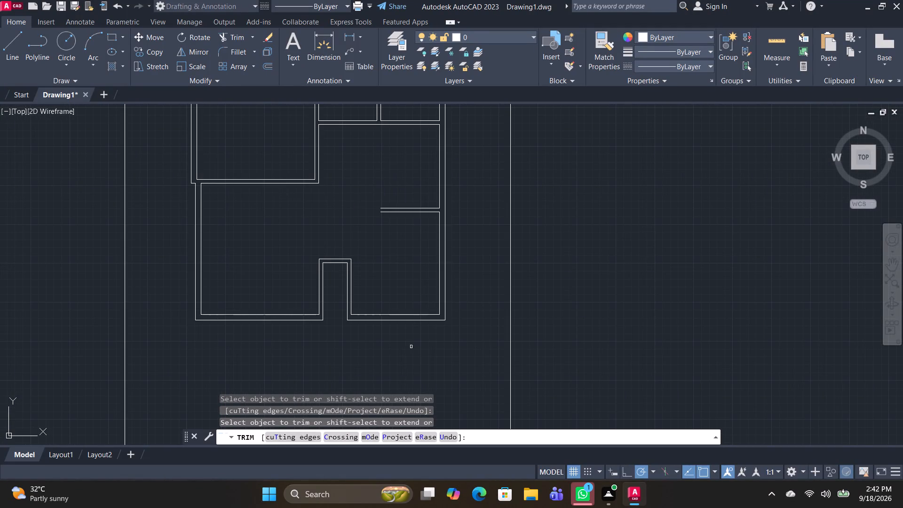
{"action": "key", "text": "space"}
{"action": "middle_click_drag", "start_coordinate": [460, 350], "coordinate": [475, 383]}
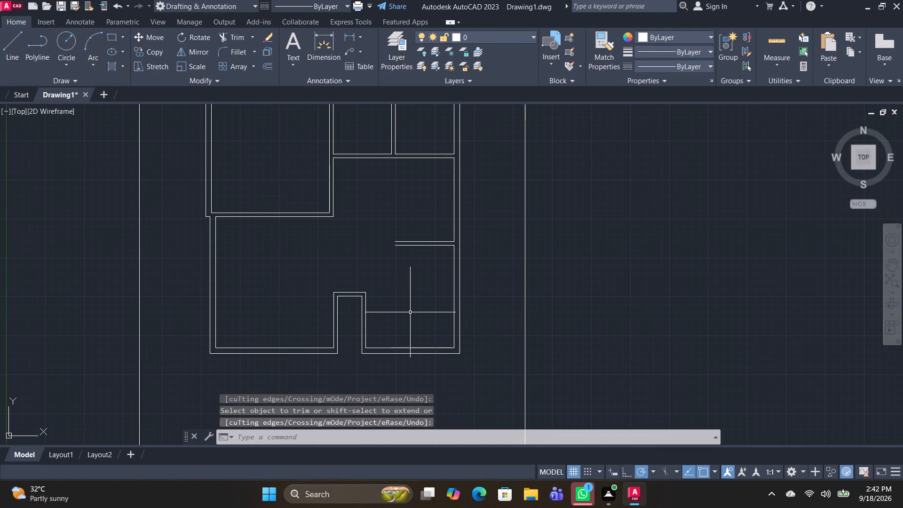
Close the open end of the short partition projecting from the east outer wall with a line joining its two edges.
{"action": "type", "text": "l"}
{"action": "key", "text": "space"}
{"action": "scroll", "coordinate": [390, 325], "scroll_direction": "up", "scroll_amount": 3}
{"action": "middle_click_drag", "start_coordinate": [407, 194], "coordinate": [394, 388]}
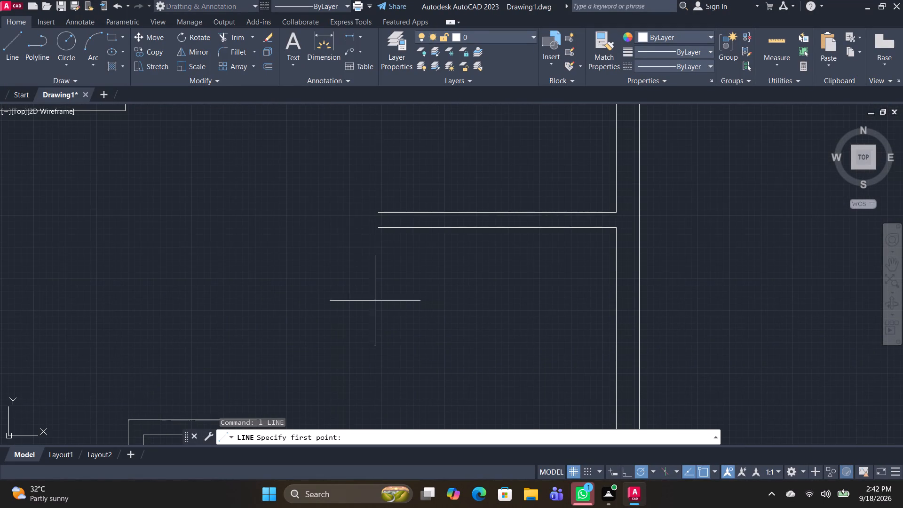
{"action": "left_click", "coordinate": [379, 223]}
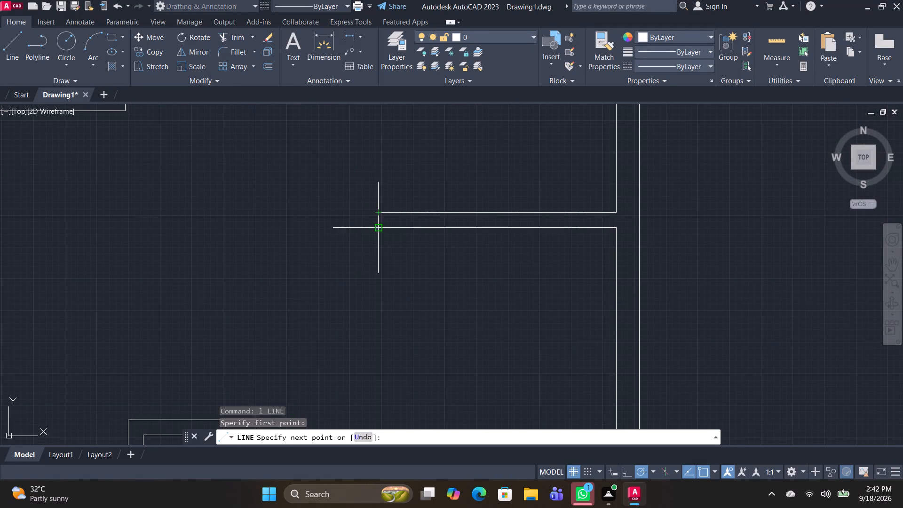
{"action": "left_click", "coordinate": [376, 230]}
{"action": "left_click", "coordinate": [380, 215]}
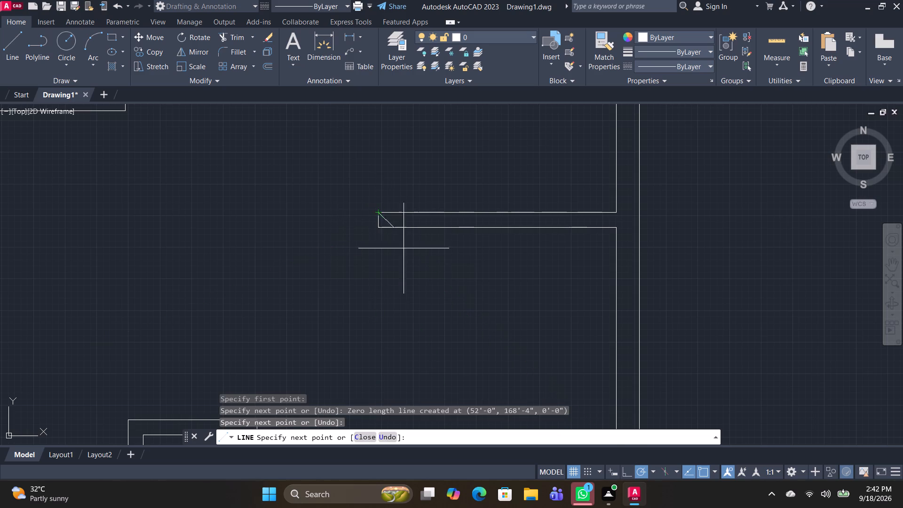
{"action": "key", "text": "space"}
Erase the large boundary outline enclosing the floor plan.
{"action": "scroll", "coordinate": [429, 259], "scroll_direction": "down", "scroll_amount": 4}
{"action": "middle_click_drag", "start_coordinate": [503, 287], "coordinate": [496, 251]}
{"action": "left_click", "coordinate": [507, 300]}
{"action": "left_click", "coordinate": [485, 269]}
{"action": "key", "text": "Delete"}
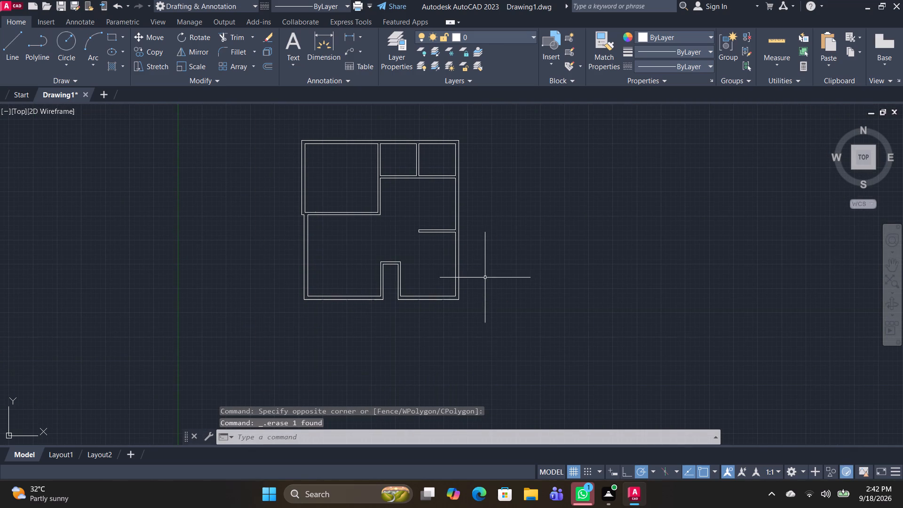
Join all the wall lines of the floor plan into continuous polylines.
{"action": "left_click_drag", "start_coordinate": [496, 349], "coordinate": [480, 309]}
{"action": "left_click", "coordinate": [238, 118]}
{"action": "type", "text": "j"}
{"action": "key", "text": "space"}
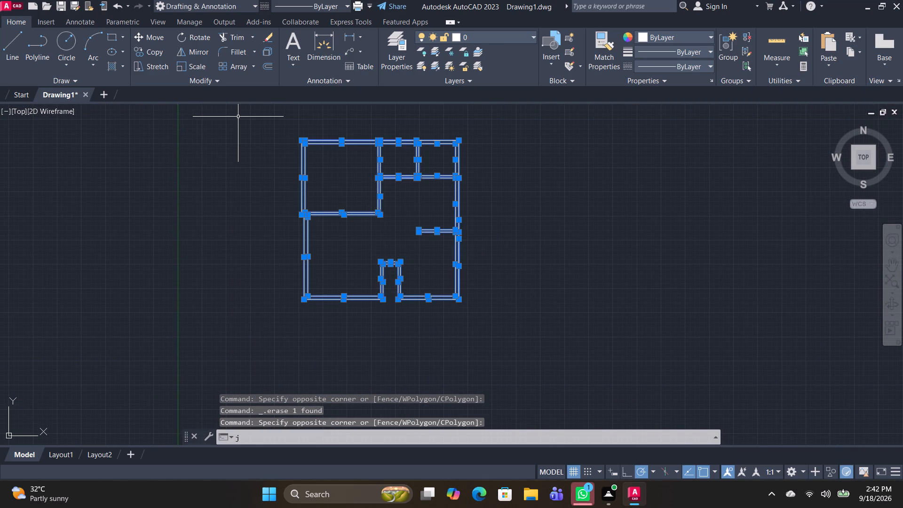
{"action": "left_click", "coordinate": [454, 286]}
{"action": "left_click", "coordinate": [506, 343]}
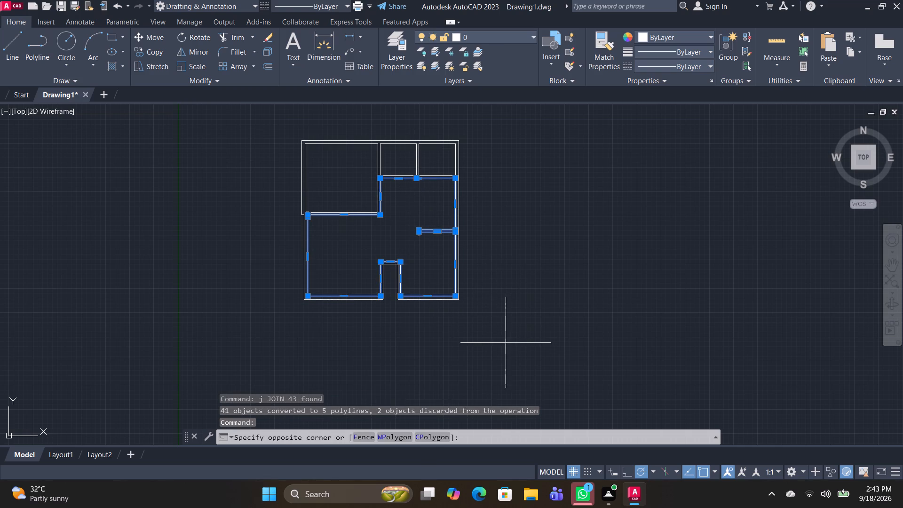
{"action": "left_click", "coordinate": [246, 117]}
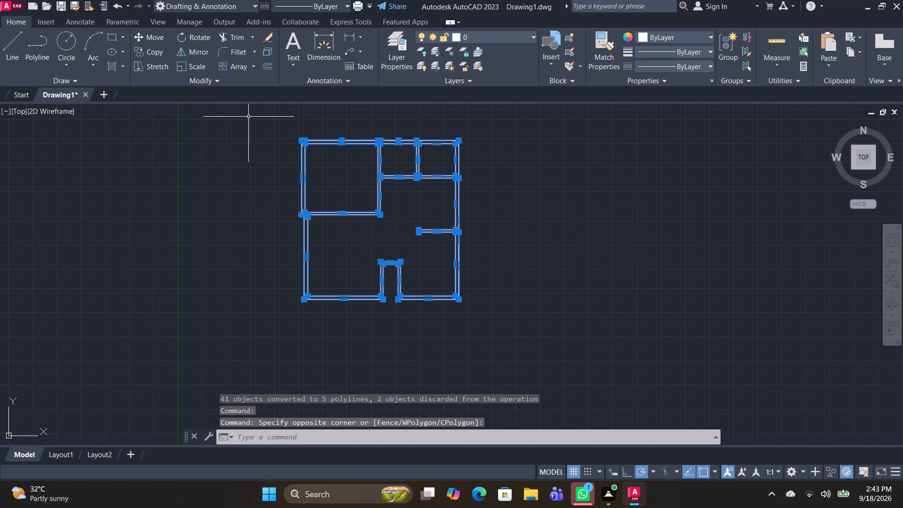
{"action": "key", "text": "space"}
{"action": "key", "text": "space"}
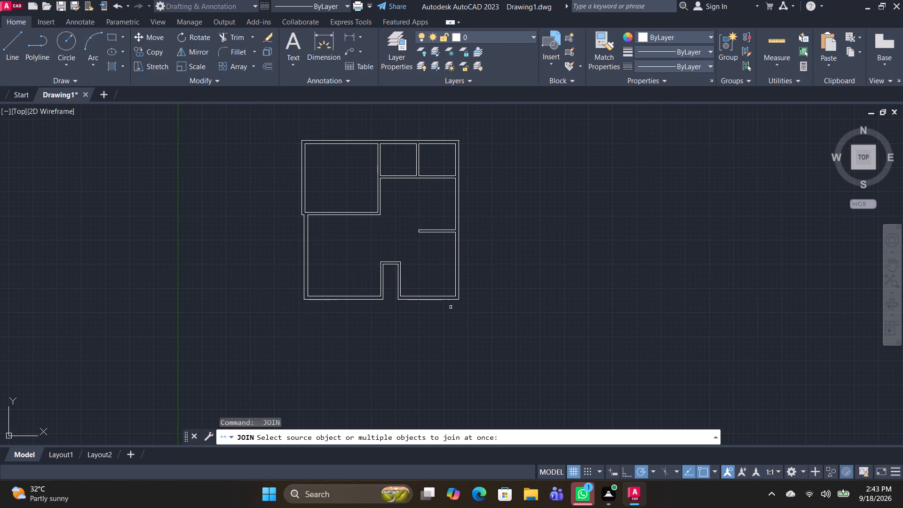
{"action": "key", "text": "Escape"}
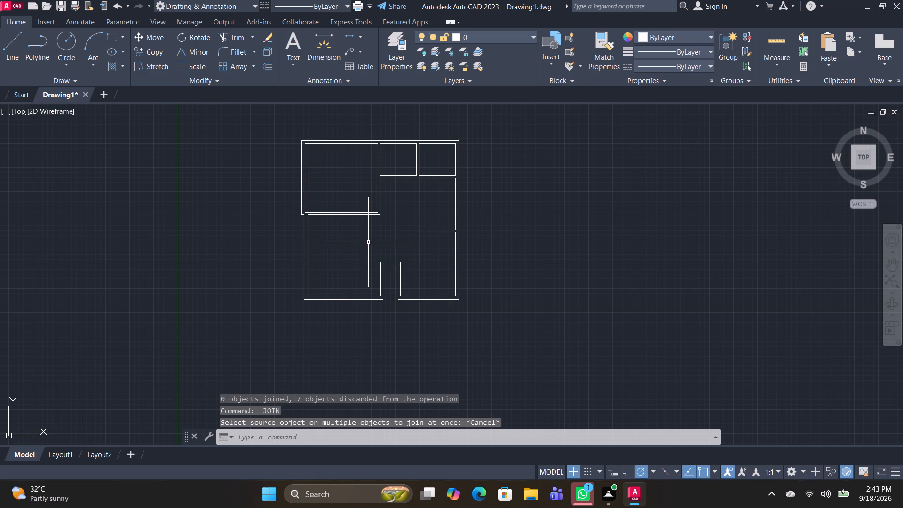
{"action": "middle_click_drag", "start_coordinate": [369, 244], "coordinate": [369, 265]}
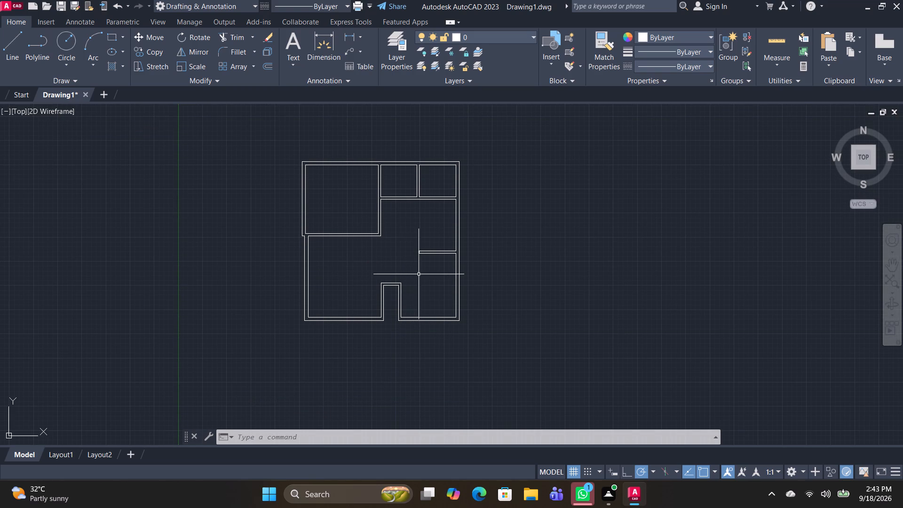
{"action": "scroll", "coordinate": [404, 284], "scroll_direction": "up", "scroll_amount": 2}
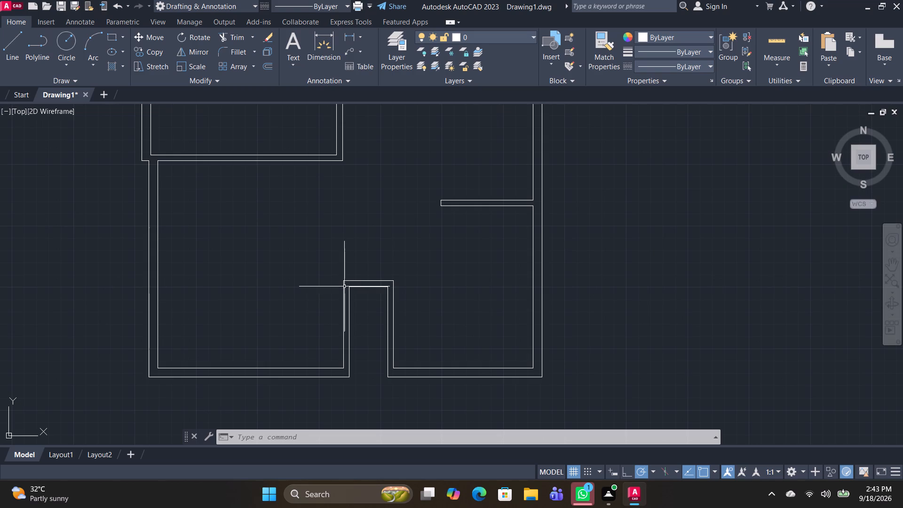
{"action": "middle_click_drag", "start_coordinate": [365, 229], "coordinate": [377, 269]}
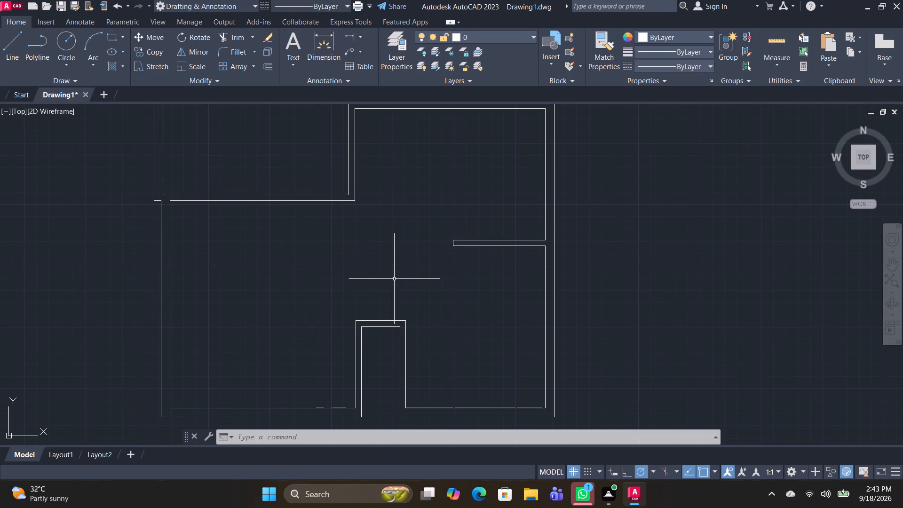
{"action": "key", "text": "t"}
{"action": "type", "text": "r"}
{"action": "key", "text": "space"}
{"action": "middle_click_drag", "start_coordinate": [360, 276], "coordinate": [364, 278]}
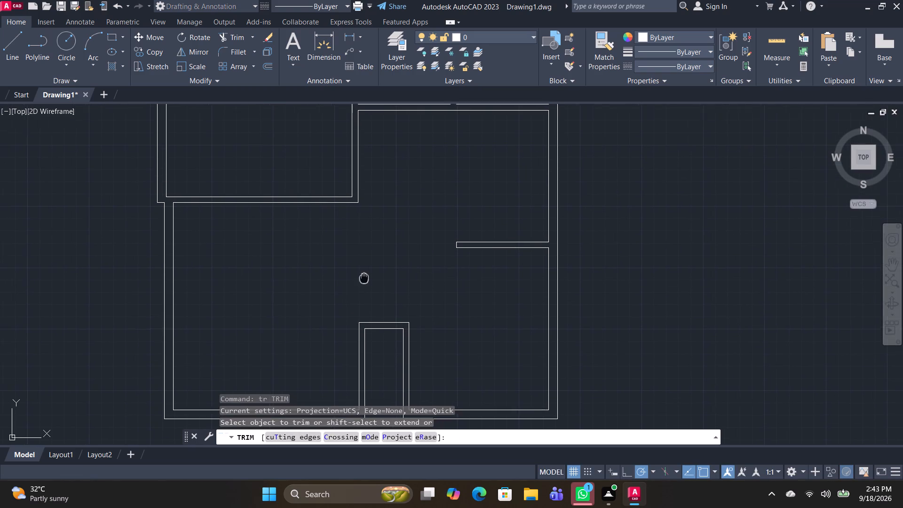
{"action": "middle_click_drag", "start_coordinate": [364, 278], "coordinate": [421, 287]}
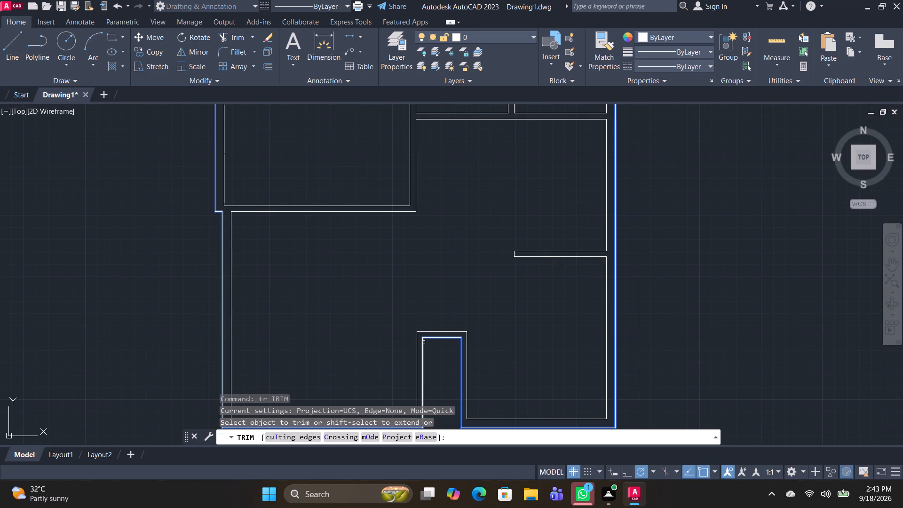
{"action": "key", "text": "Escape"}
Explode the whole floor plan into individual line segments.
{"action": "scroll", "coordinate": [419, 333], "scroll_direction": "down", "scroll_amount": 3}
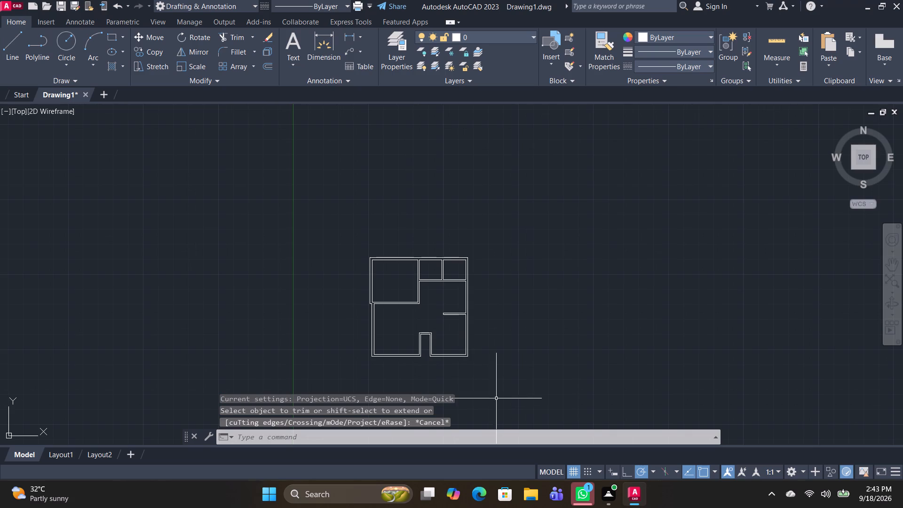
{"action": "left_click_drag", "start_coordinate": [494, 392], "coordinate": [483, 371]}
{"action": "left_click", "coordinate": [256, 214]}
{"action": "type", "text": "x"}
{"action": "key", "text": "space"}
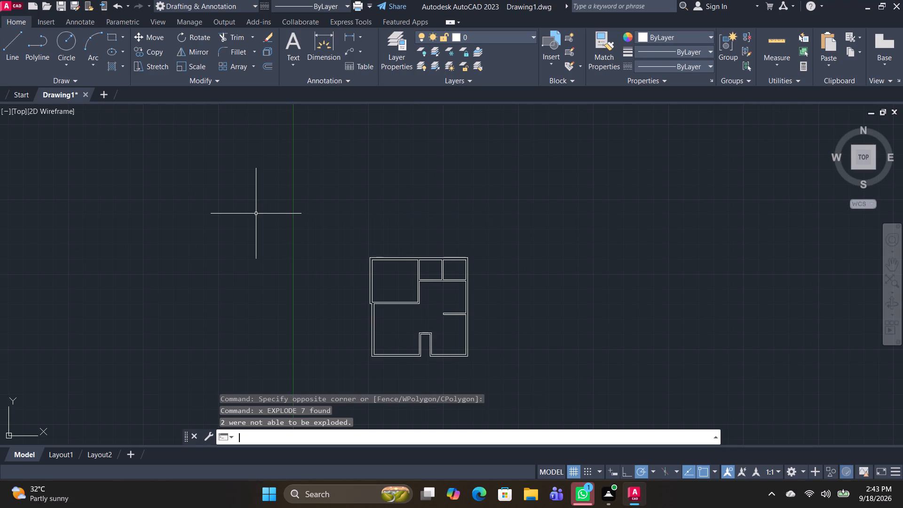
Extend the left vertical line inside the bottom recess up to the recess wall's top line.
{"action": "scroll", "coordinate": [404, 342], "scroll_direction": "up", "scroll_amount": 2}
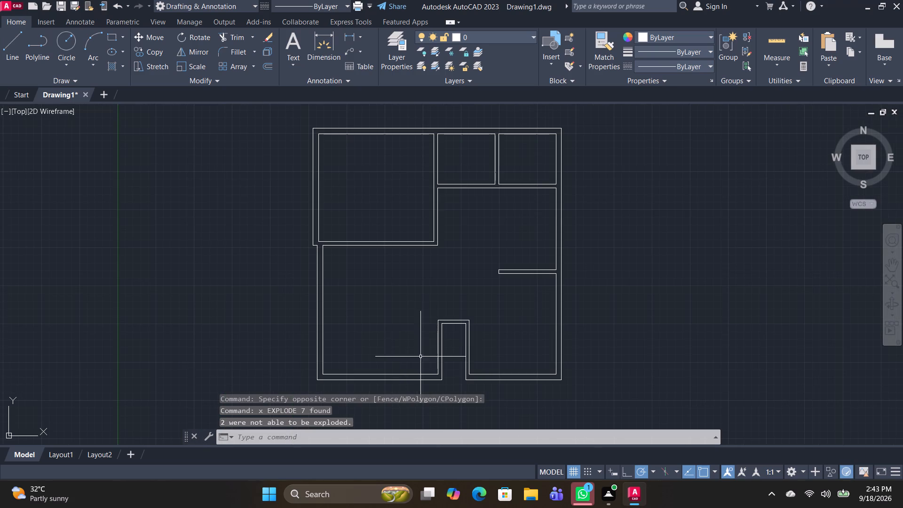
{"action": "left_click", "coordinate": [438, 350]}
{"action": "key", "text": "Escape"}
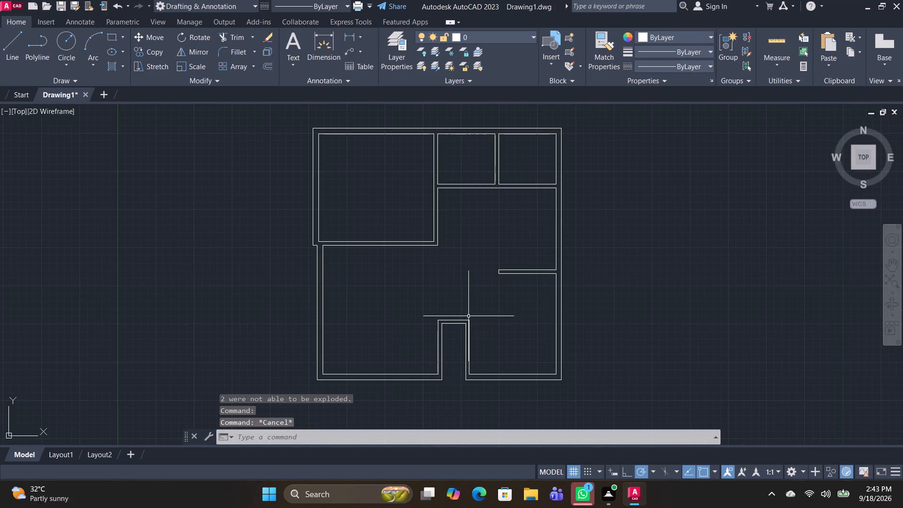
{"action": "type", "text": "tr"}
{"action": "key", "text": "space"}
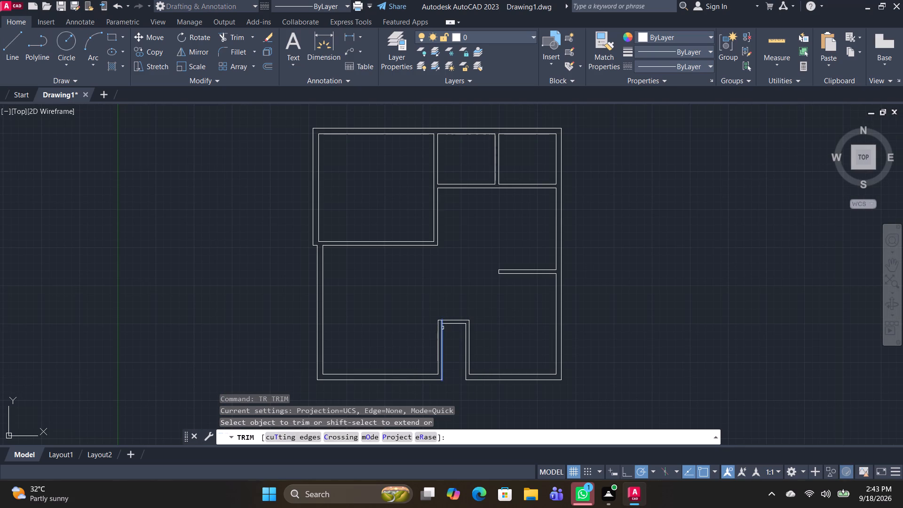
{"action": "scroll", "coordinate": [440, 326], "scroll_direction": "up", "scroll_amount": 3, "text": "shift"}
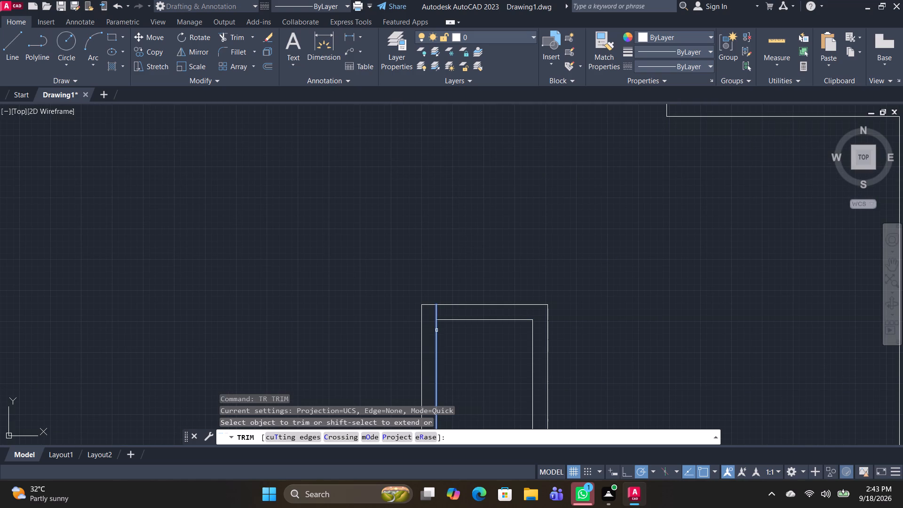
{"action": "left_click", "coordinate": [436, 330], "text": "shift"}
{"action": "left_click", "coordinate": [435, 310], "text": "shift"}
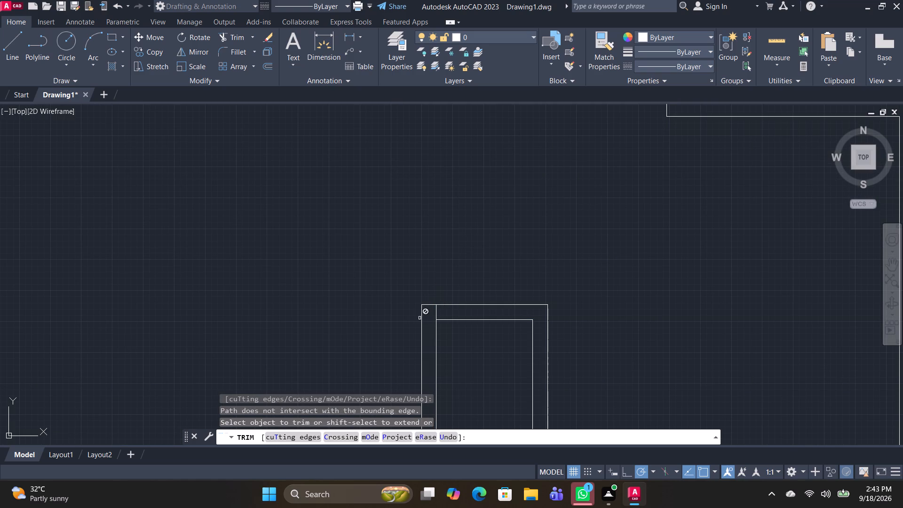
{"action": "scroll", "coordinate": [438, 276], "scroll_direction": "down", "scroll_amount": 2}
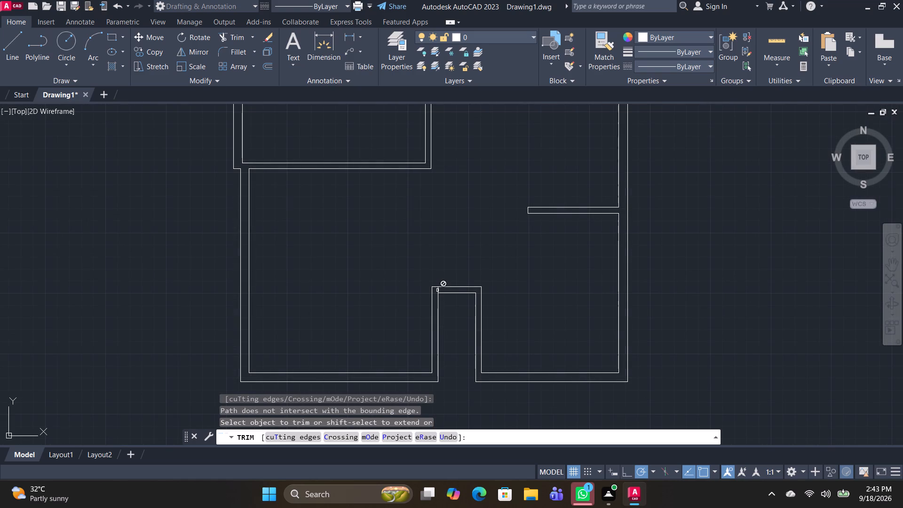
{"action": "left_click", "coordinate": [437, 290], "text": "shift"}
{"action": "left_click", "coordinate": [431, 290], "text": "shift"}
Extend the right face of the upper-left room's right wall down to the bottom wall, replacing the recess's left line, and clean up the recess corner.
{"action": "left_click", "coordinate": [430, 155], "text": "shift"}
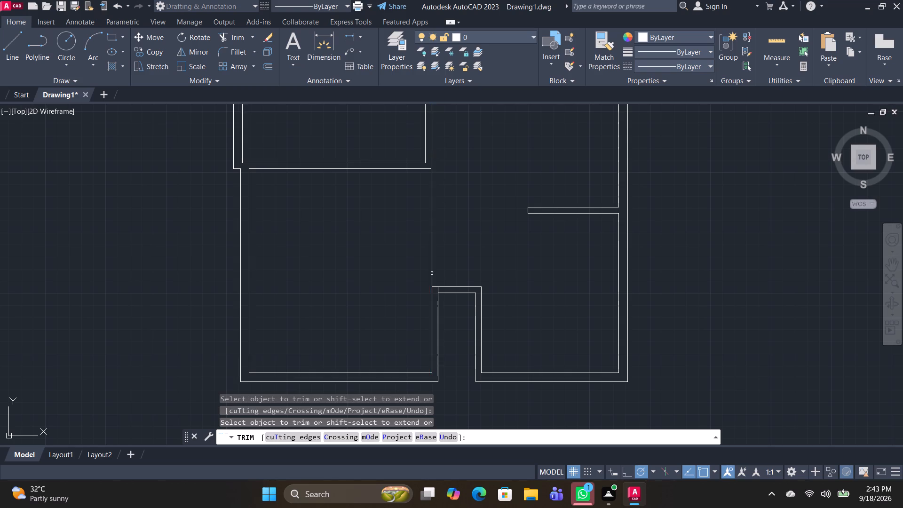
{"action": "scroll", "coordinate": [431, 276], "scroll_direction": "up", "scroll_amount": 2}
{"action": "left_click", "coordinate": [431, 315]}
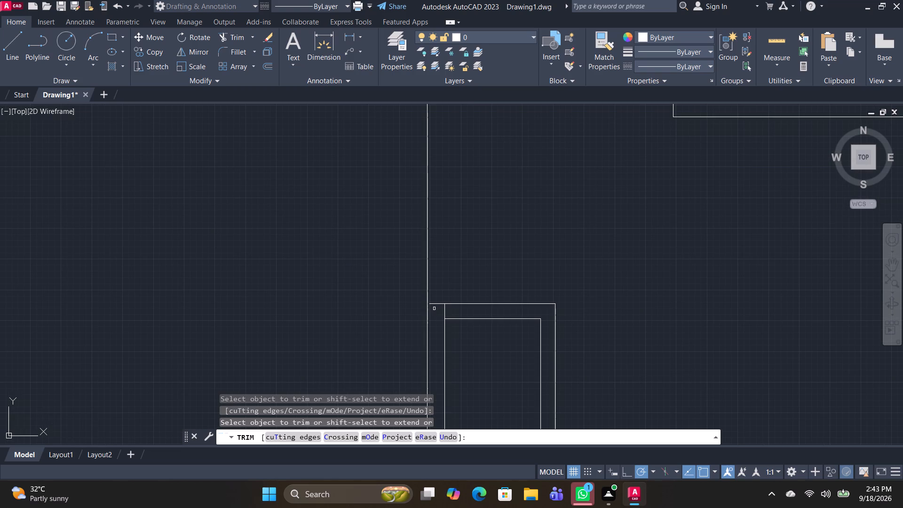
{"action": "left_click", "coordinate": [435, 303], "text": "shift"}
{"action": "left_click", "coordinate": [445, 309]}
{"action": "scroll", "coordinate": [474, 268], "scroll_direction": "down", "scroll_amount": 3}
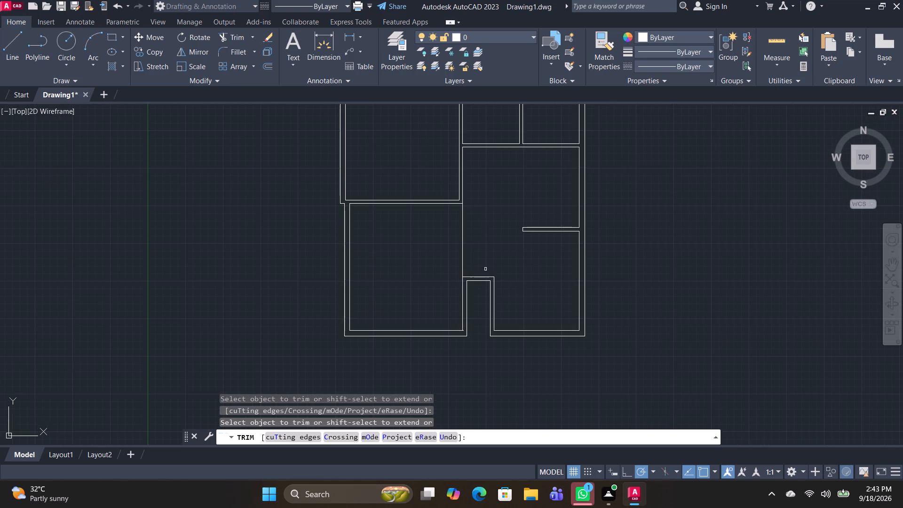
{"action": "middle_click_drag", "start_coordinate": [503, 268], "coordinate": [483, 325]}
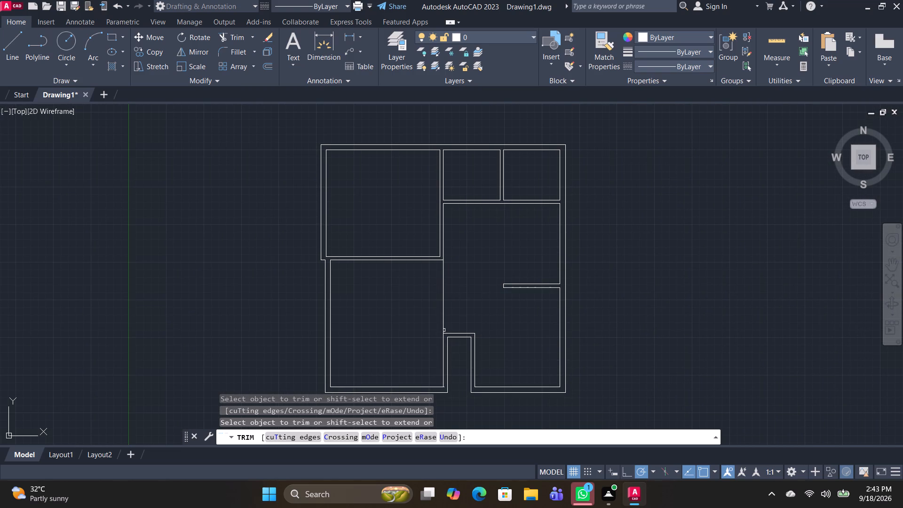
Extend the left face of the upper-left room's right wall down to the bottom wall's inner line.
{"action": "left_click", "coordinate": [439, 249], "text": "shift"}
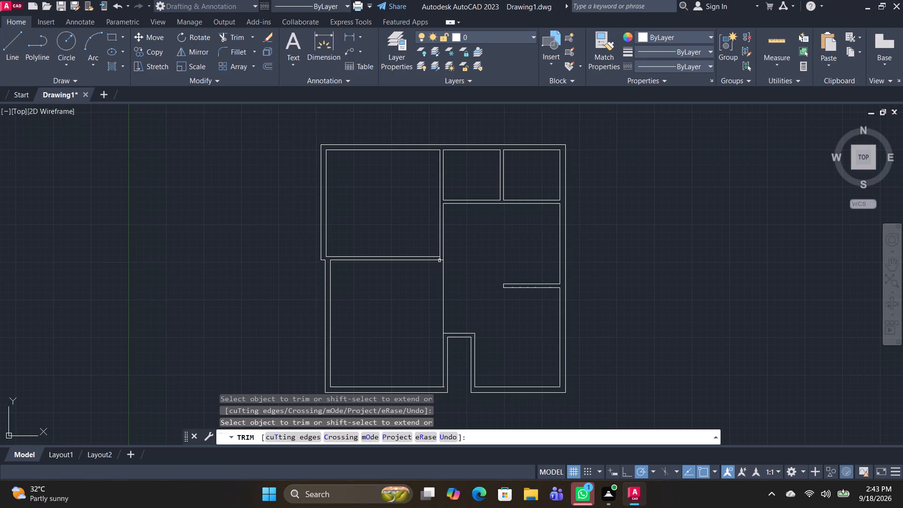
{"action": "left_click", "coordinate": [439, 262], "text": "shift"}
Remove the recess's old left jamb line, extend its lower top line to the new wall, and trim the wall face between both top lines.
{"action": "scroll", "coordinate": [447, 349], "scroll_direction": "up", "scroll_amount": 1}
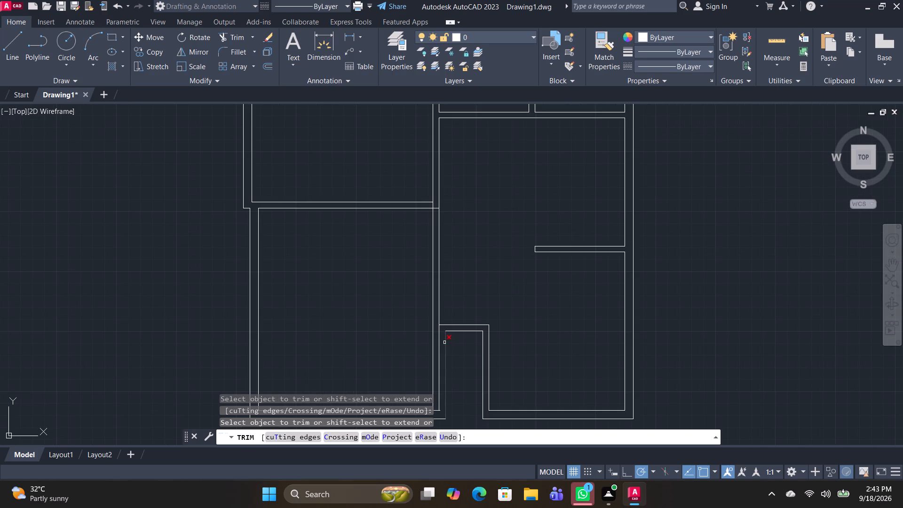
{"action": "left_click", "coordinate": [444, 342]}
{"action": "left_click", "coordinate": [451, 332], "text": "shift"}
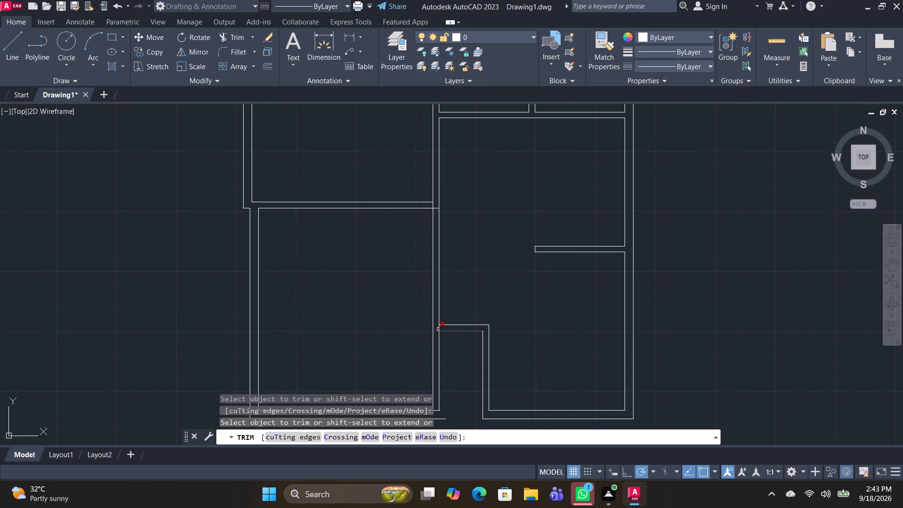
{"action": "left_click_drag", "start_coordinate": [438, 328], "coordinate": [442, 328]}
{"action": "left_click", "coordinate": [442, 328]}
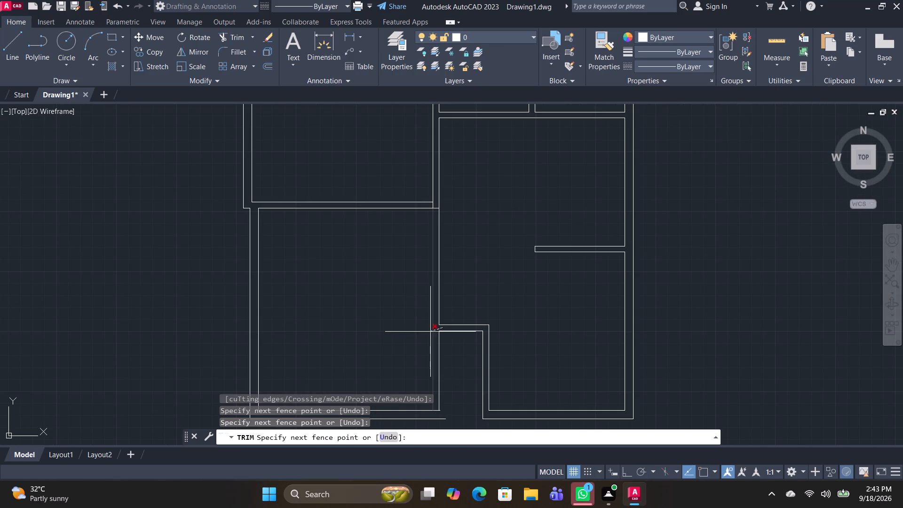
{"action": "left_click", "coordinate": [437, 329]}
{"action": "middle_click_drag", "start_coordinate": [464, 382], "coordinate": [427, 309]}
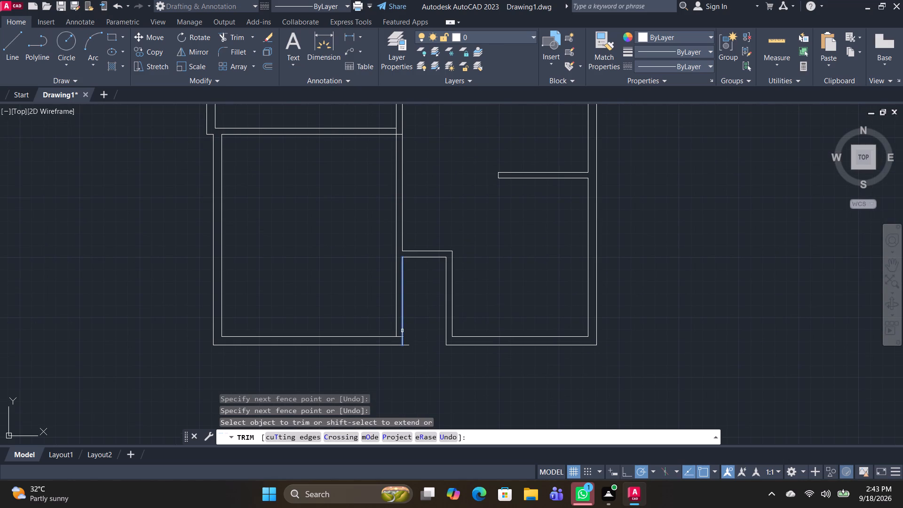
Extend the new wall's right face to the outer bottom line and trim the leftover bottom-line pieces at that corner.
{"action": "left_click", "coordinate": [402, 329], "text": "shift"}
{"action": "left_click", "coordinate": [404, 338]}
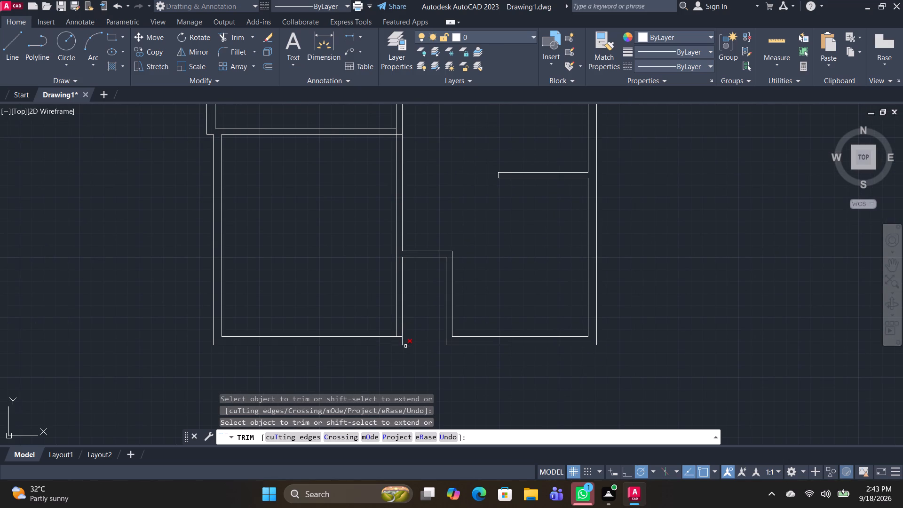
{"action": "left_click", "coordinate": [405, 347]}
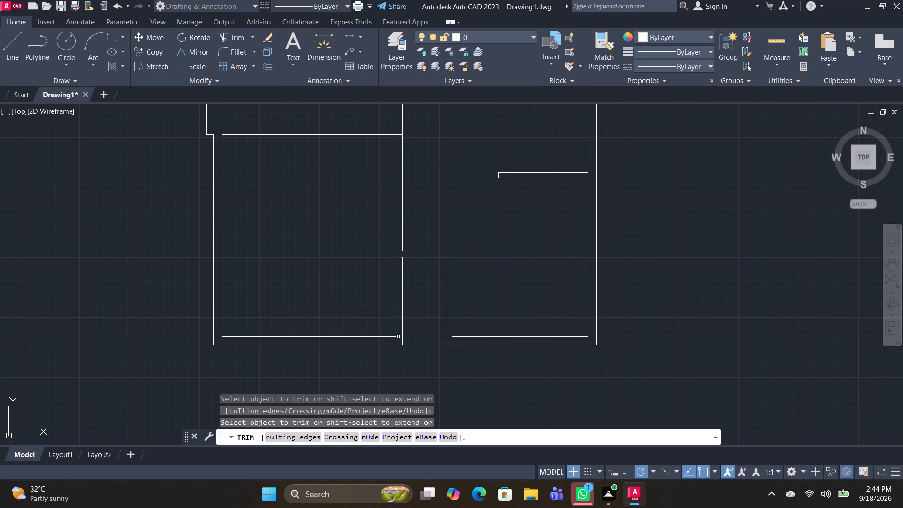
{"action": "left_click", "coordinate": [398, 337]}
{"action": "middle_click_drag", "start_coordinate": [423, 331], "coordinate": [423, 389]}
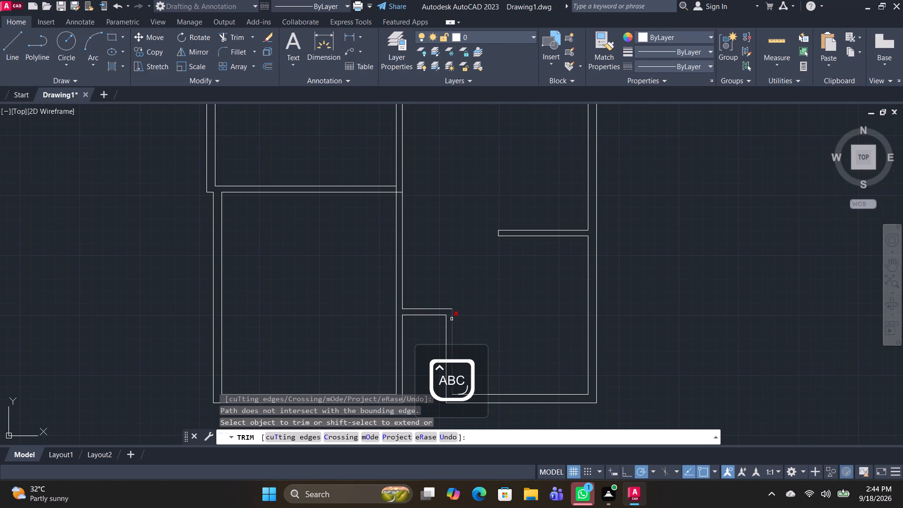
Extend the left face of the recess's right wall up to the recess's upper top line.
{"action": "scroll", "coordinate": [462, 238], "scroll_direction": "down", "scroll_amount": 2, "text": "shift"}
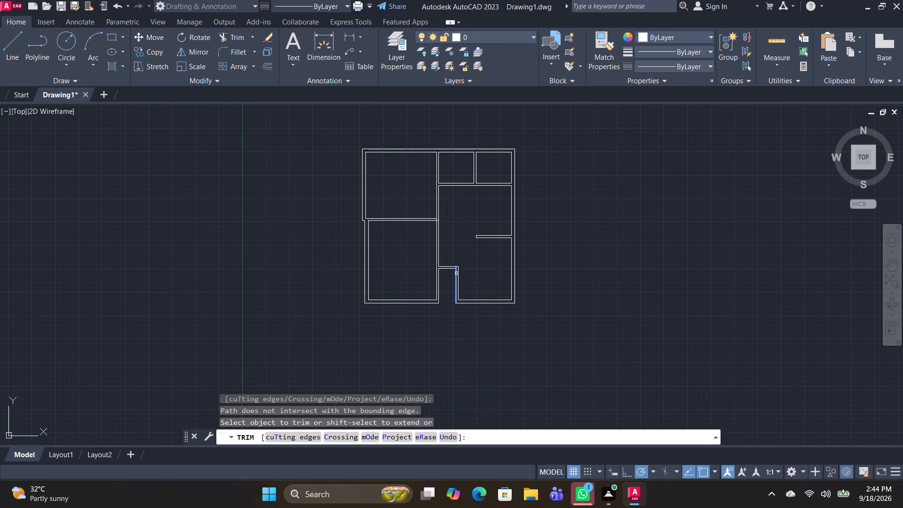
{"action": "scroll", "coordinate": [456, 273], "scroll_direction": "up", "scroll_amount": 3, "text": "shift"}
{"action": "left_click", "coordinate": [447, 265], "text": "shift"}
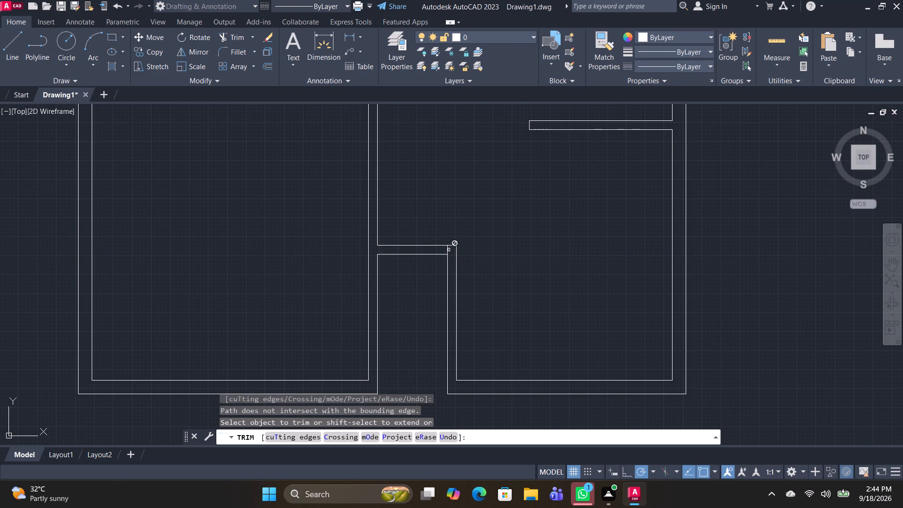
{"action": "scroll", "coordinate": [455, 248], "scroll_direction": "down", "scroll_amount": 2}
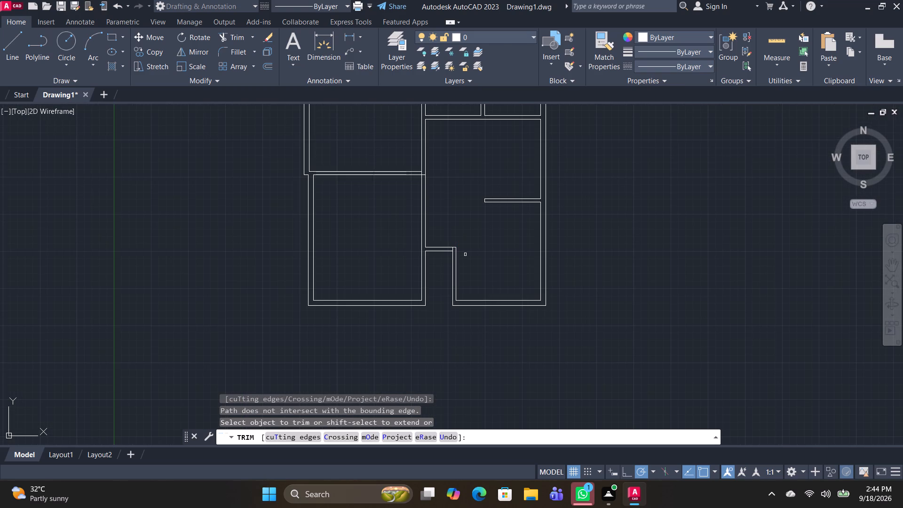
{"action": "key", "text": "l"}
{"action": "key", "text": "Escape"}
{"action": "key", "text": "Escape"}
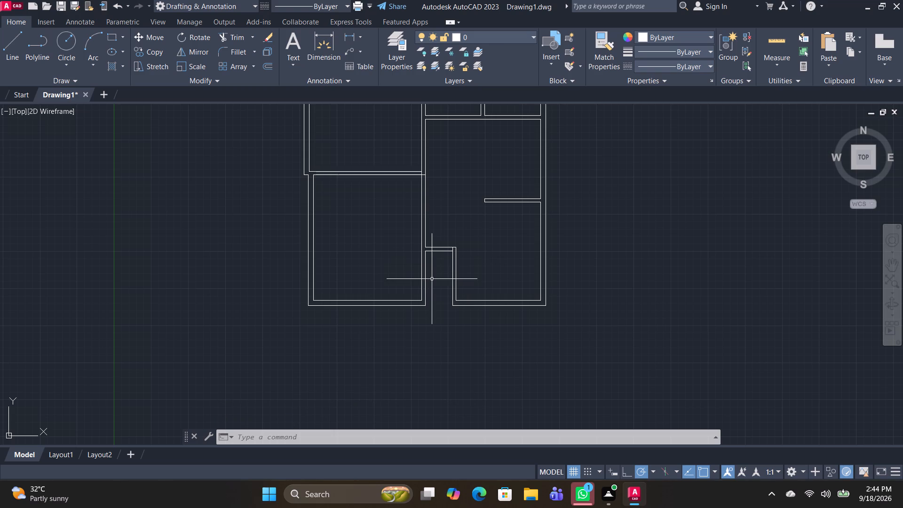
Extend the stub wall's lower face across to the central wall, and both faces of the recess's right wall up to it.
{"action": "scroll", "coordinate": [444, 248], "scroll_direction": "up", "scroll_amount": 2}
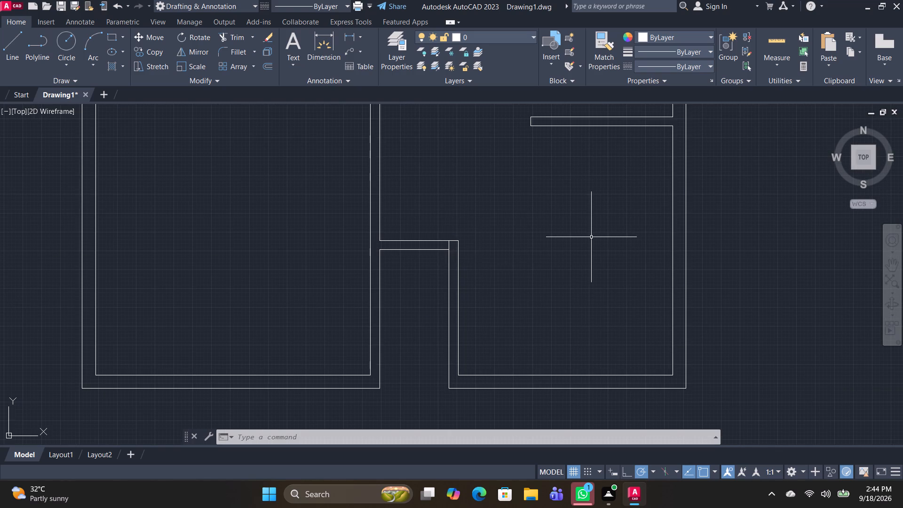
{"action": "middle_click_drag", "start_coordinate": [592, 250], "coordinate": [599, 328]}
{"action": "key", "text": "t"}
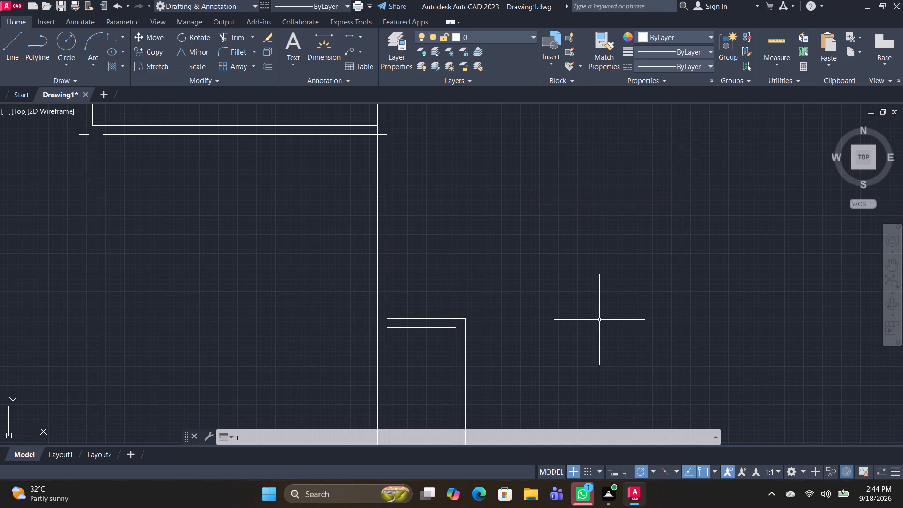
{"action": "type", "text": "R"}
{"action": "key", "text": "space"}
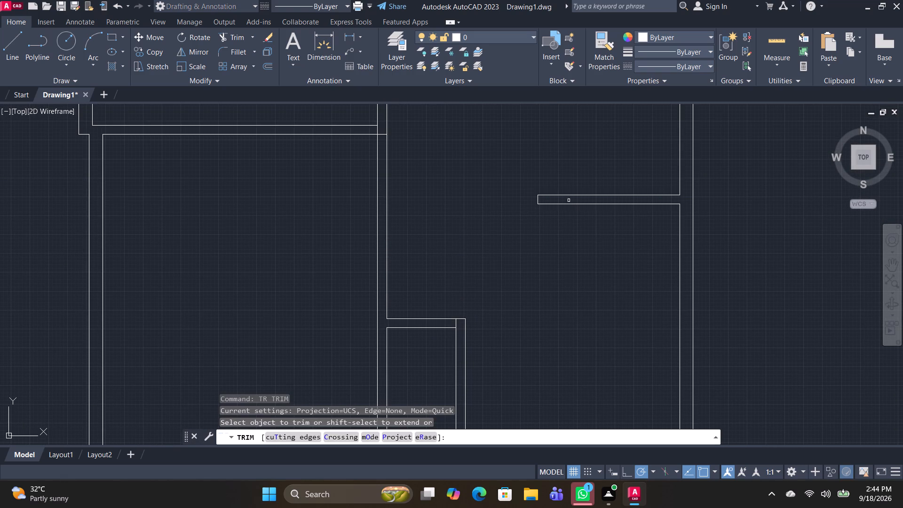
{"action": "left_click", "coordinate": [543, 204], "text": "shift"}
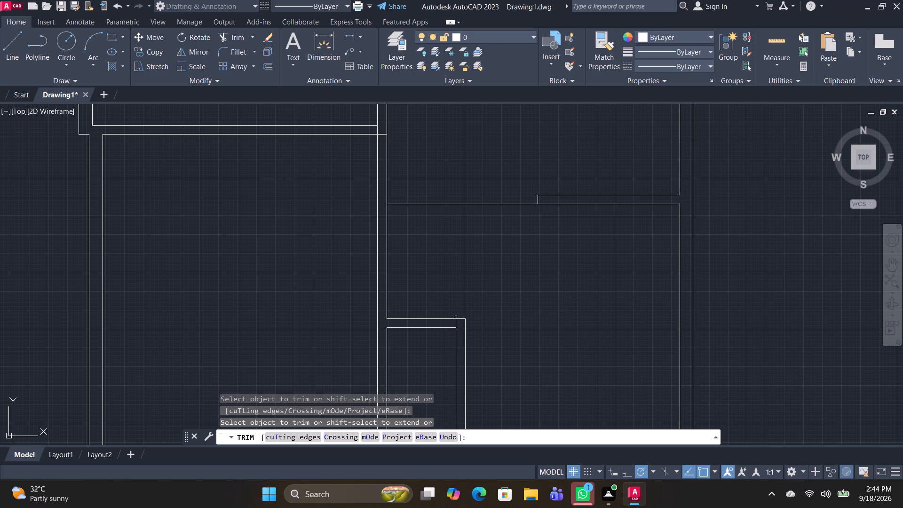
{"action": "left_click", "coordinate": [456, 323], "text": "shift"}
{"action": "left_click", "coordinate": [465, 323], "text": "shift"}
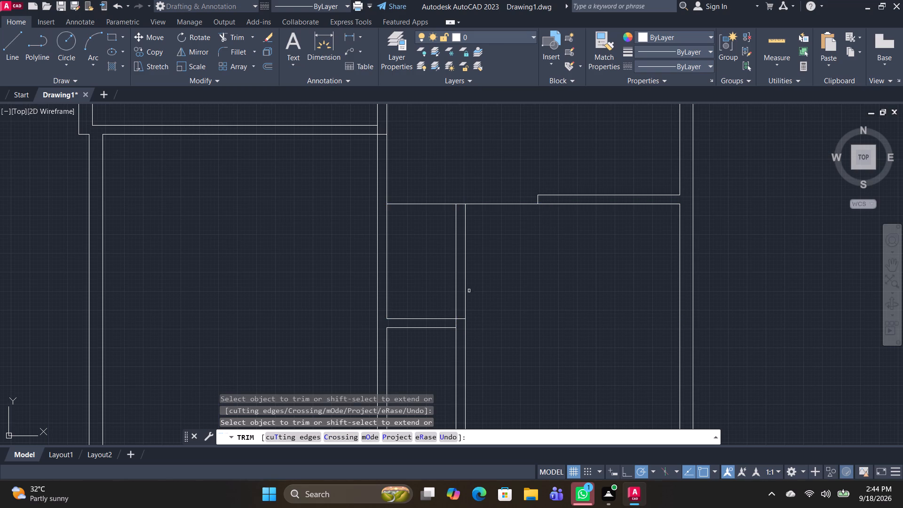
Form a clean double-line corner between the stub wall and the extended vertical wall, trimming the overshoots and removing the stub's old end cap.
{"action": "left_click_drag", "start_coordinate": [428, 200], "coordinate": [437, 255]}
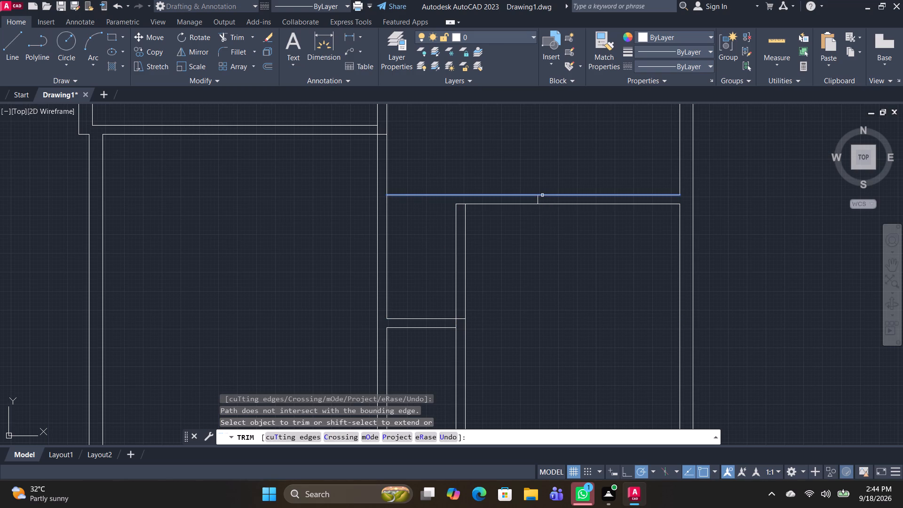
{"action": "left_click", "coordinate": [542, 195], "text": "shift"}
{"action": "left_click", "coordinate": [456, 215], "text": "shift"}
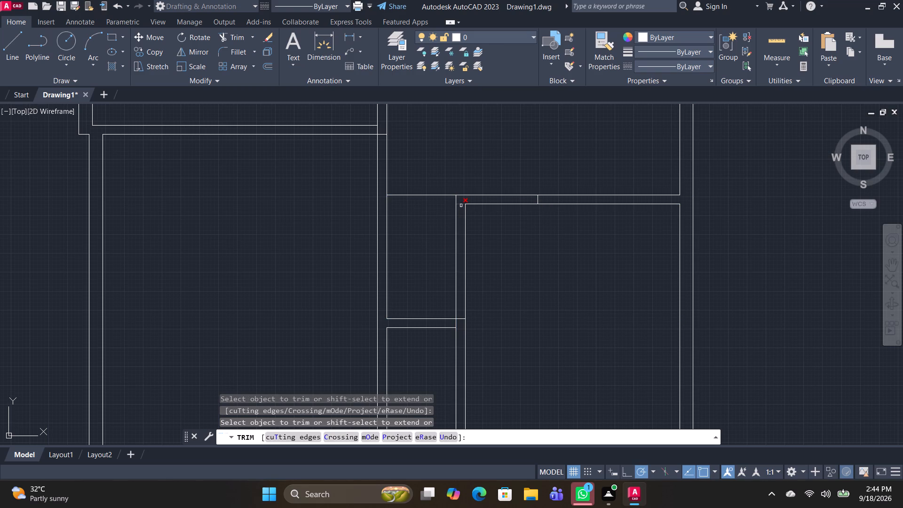
{"action": "left_click", "coordinate": [460, 206]}
{"action": "left_click", "coordinate": [437, 196]}
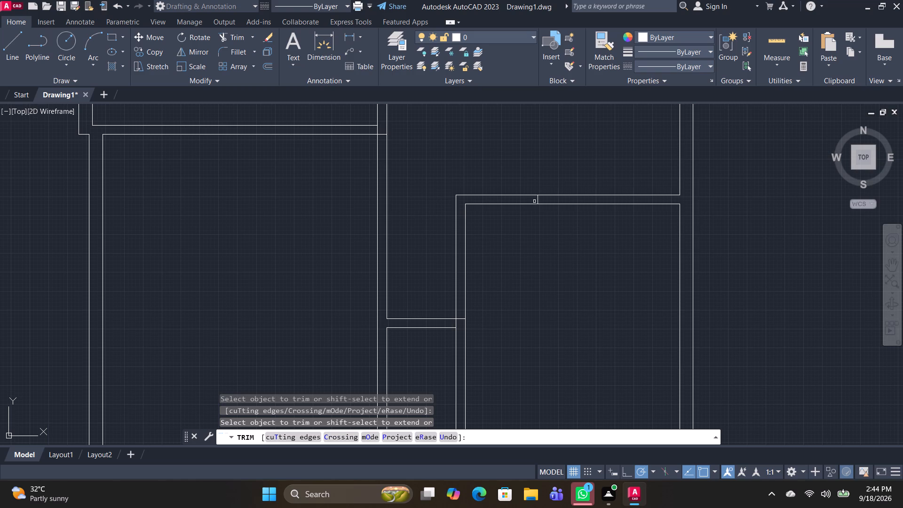
{"action": "left_click", "coordinate": [538, 200]}
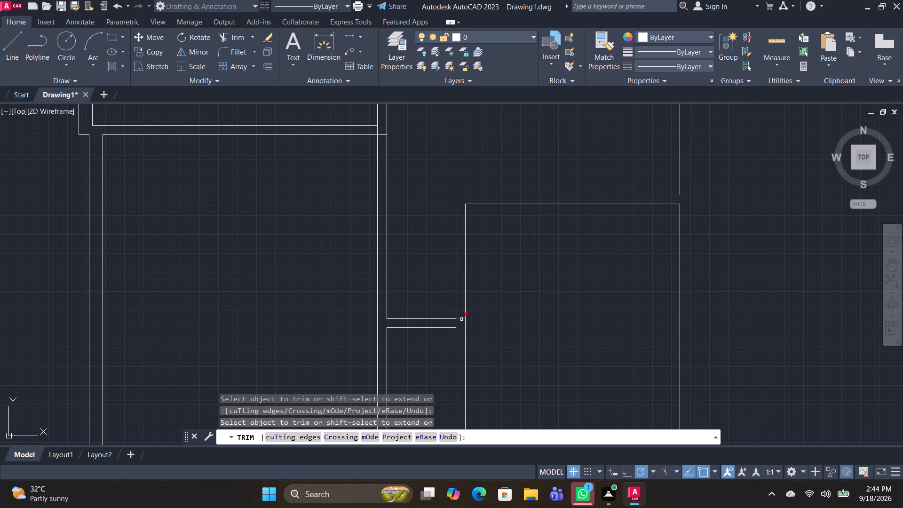
Trim the leftover line pieces where the recess's top wall meets the extended vertical wall.
{"action": "left_click", "coordinate": [460, 319]}
{"action": "left_click", "coordinate": [454, 324]}
{"action": "scroll", "coordinate": [480, 315], "scroll_direction": "down", "scroll_amount": 2}
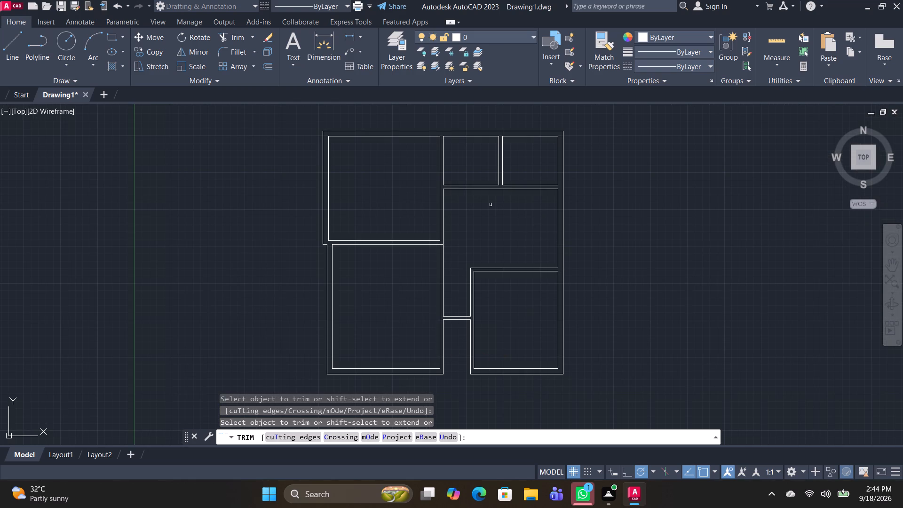
Trim the leftover line pieces where the wall between the two left rooms meets the central wall.
{"action": "scroll", "coordinate": [447, 241], "scroll_direction": "up", "scroll_amount": 3}
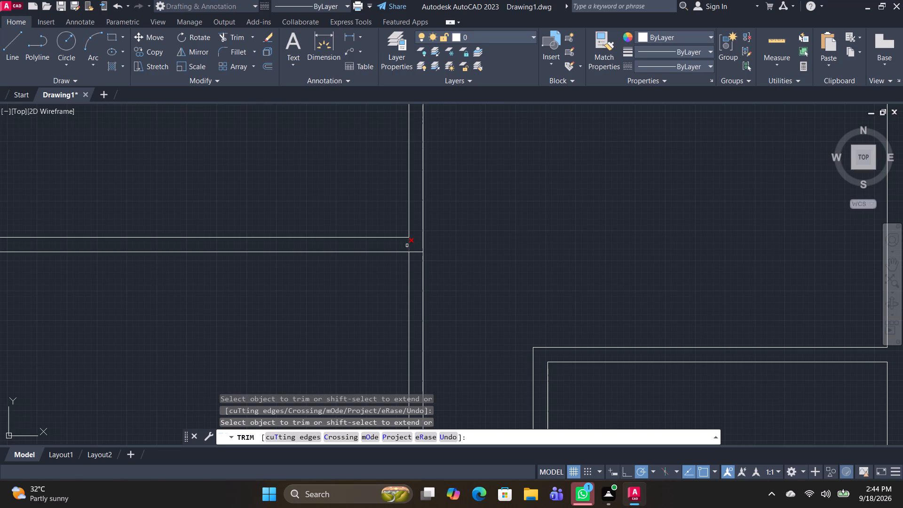
{"action": "left_click", "coordinate": [407, 245]}
{"action": "left_click", "coordinate": [416, 254]}
{"action": "scroll", "coordinate": [459, 236], "scroll_direction": "down", "scroll_amount": 3}
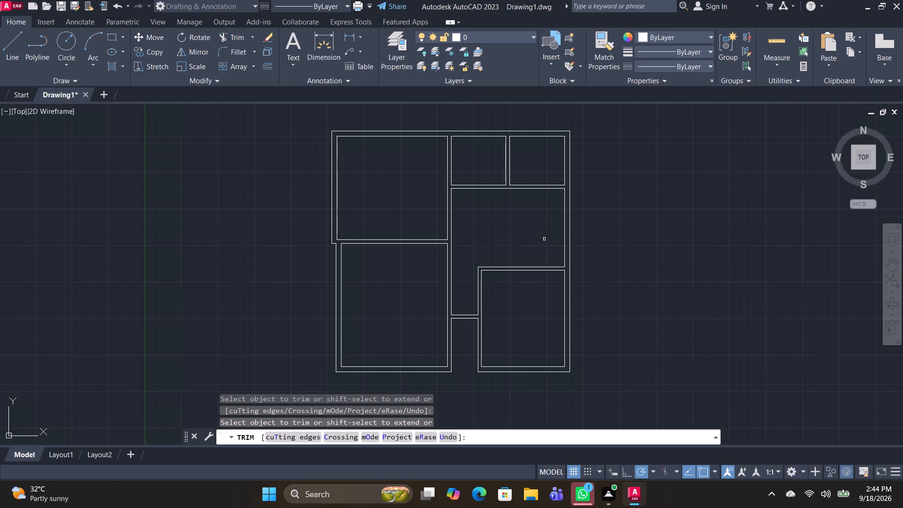
{"action": "scroll", "coordinate": [569, 244], "scroll_direction": "up", "scroll_amount": 1}
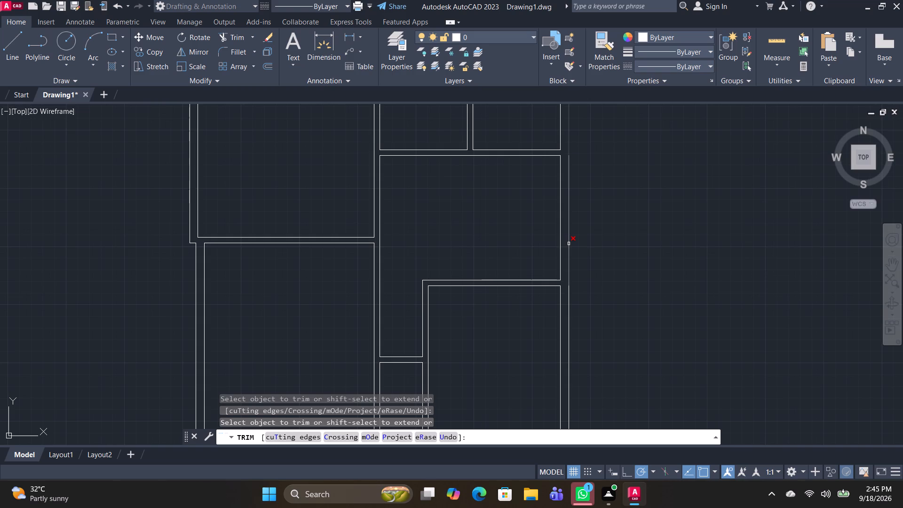
{"action": "key", "text": "Escape"}
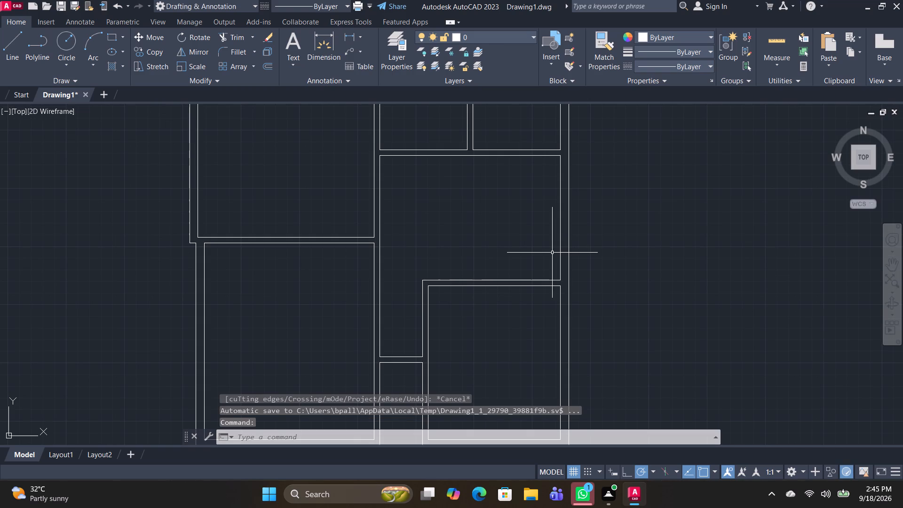
Draw a line from the midpoint of the hall's right wall horizontally to below the upper-right room's left face, with a short downward segment.
{"action": "type", "text": "L"}
{"action": "key", "text": "space"}
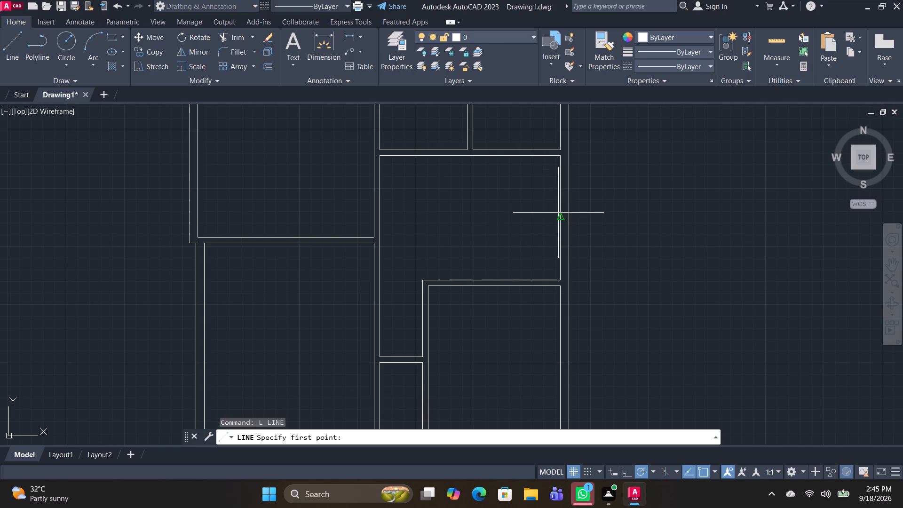
{"action": "left_click", "coordinate": [560, 220]}
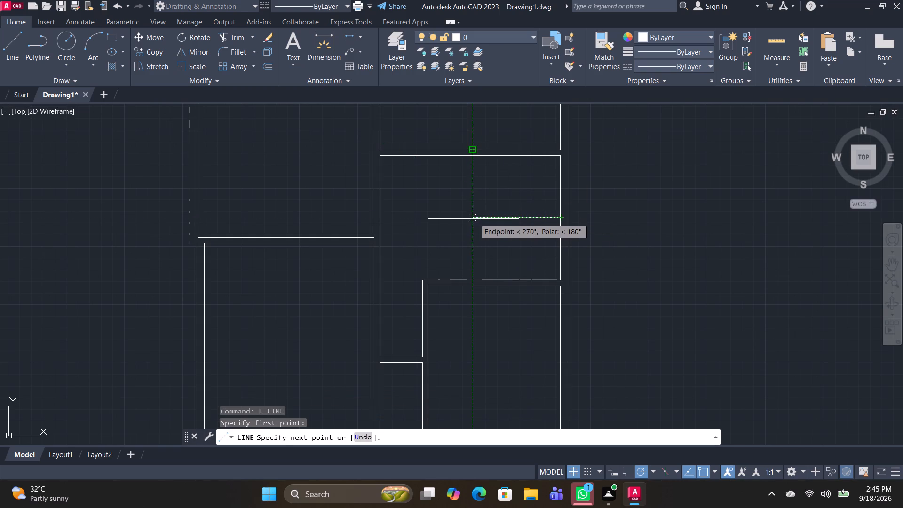
{"action": "left_click", "coordinate": [472, 219]}
{"action": "left_click", "coordinate": [477, 243]}
{"action": "key", "text": "space"}
Offset the new horizontal line by 2" both above and below.
{"action": "type", "text": "O"}
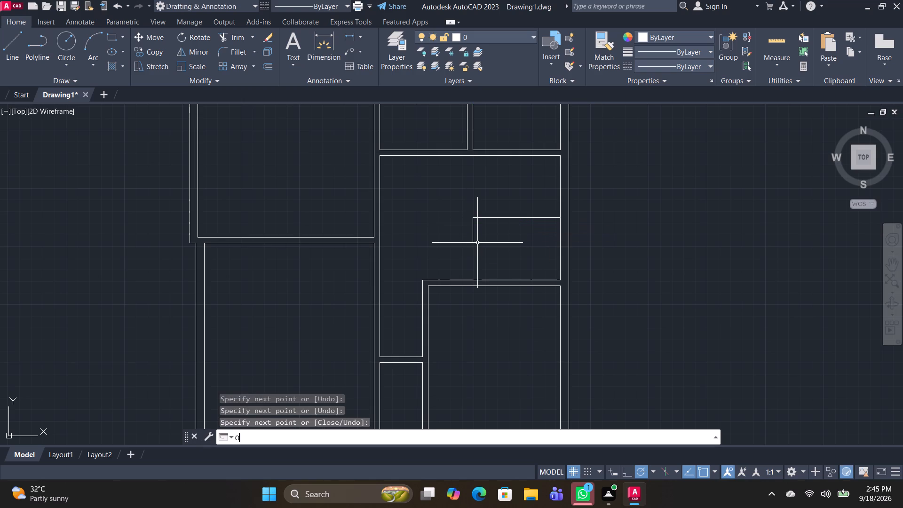
{"action": "key", "text": "space"}
{"action": "type", "text": "1\"4"}
{"action": "left_click", "coordinate": [477, 243]}
{"action": "key", "text": "BackSpace"}
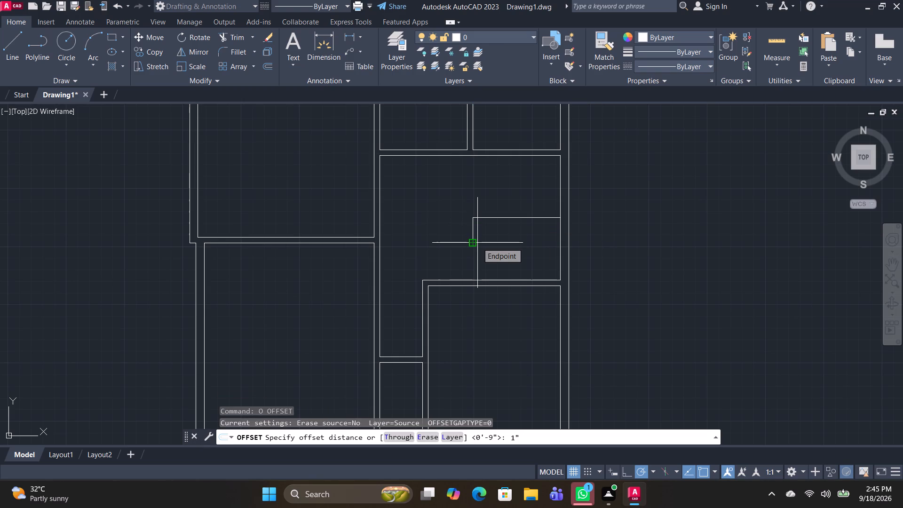
{"action": "key", "text": "BackSpace"}
{"action": "key", "text": "BackSpace"}
{"action": "type", "text": "2\""}
{"action": "key", "text": "Return"}
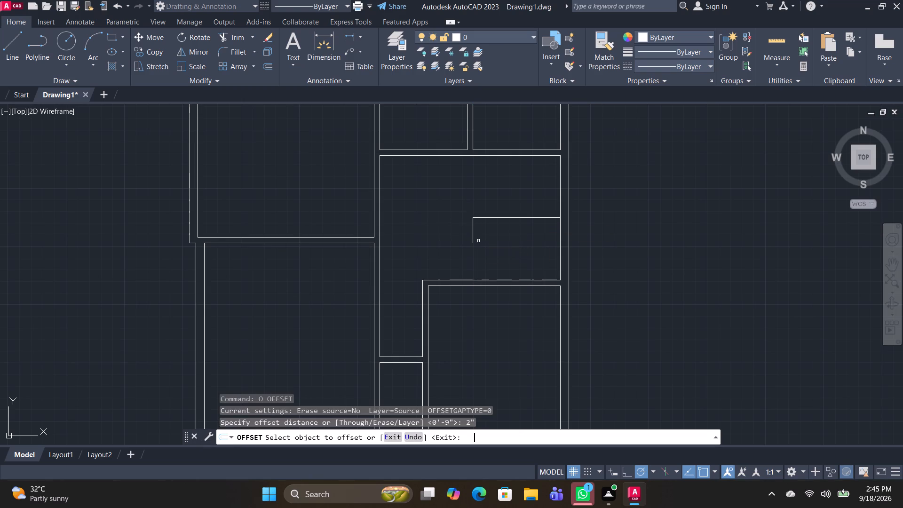
{"action": "left_click", "coordinate": [501, 218]}
{"action": "left_click", "coordinate": [505, 235]}
{"action": "scroll", "coordinate": [509, 219], "scroll_direction": "up", "scroll_amount": 3}
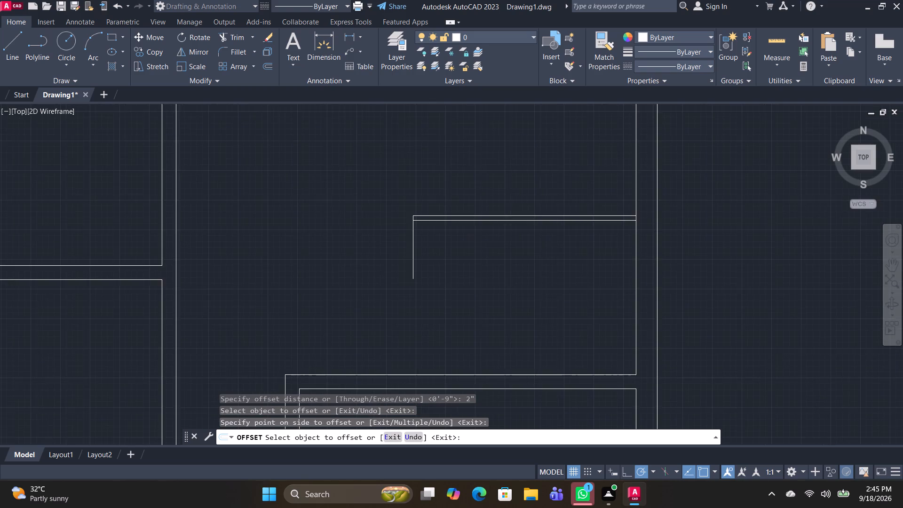
{"action": "key", "text": "ctrl+z"}
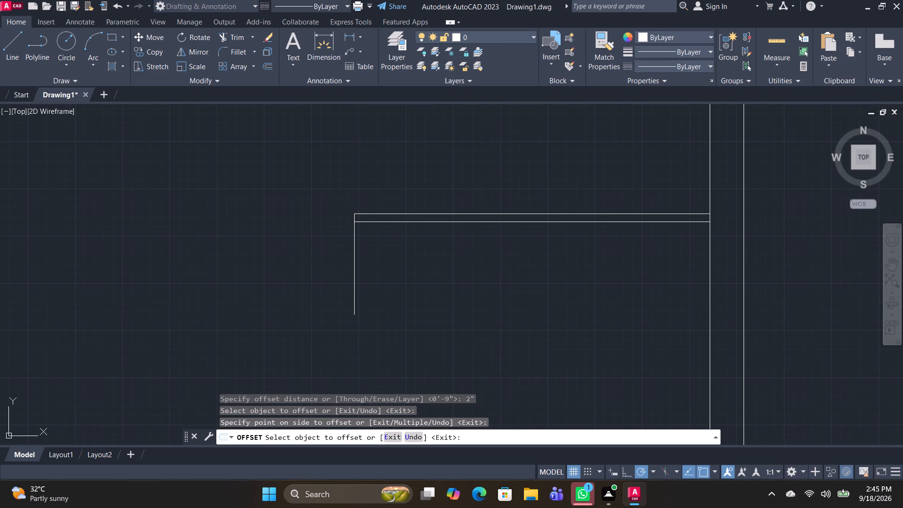
{"action": "left_click", "coordinate": [482, 213]}
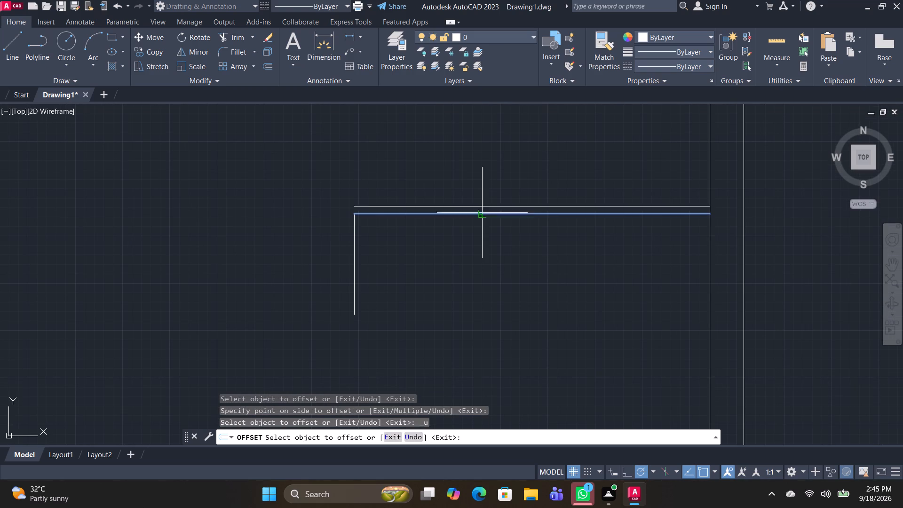
{"action": "left_click", "coordinate": [486, 187]}
{"action": "left_click", "coordinate": [487, 214]}
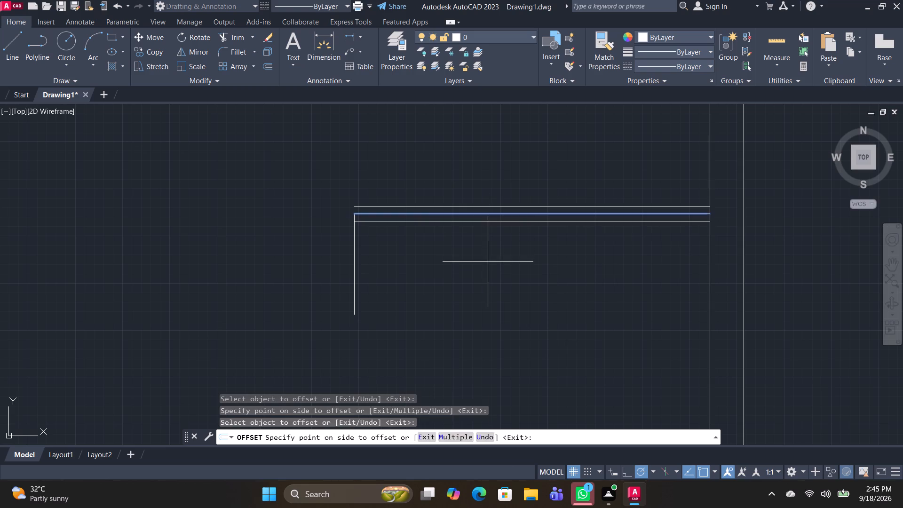
{"action": "left_click", "coordinate": [488, 262]}
{"action": "key", "text": "Escape"}
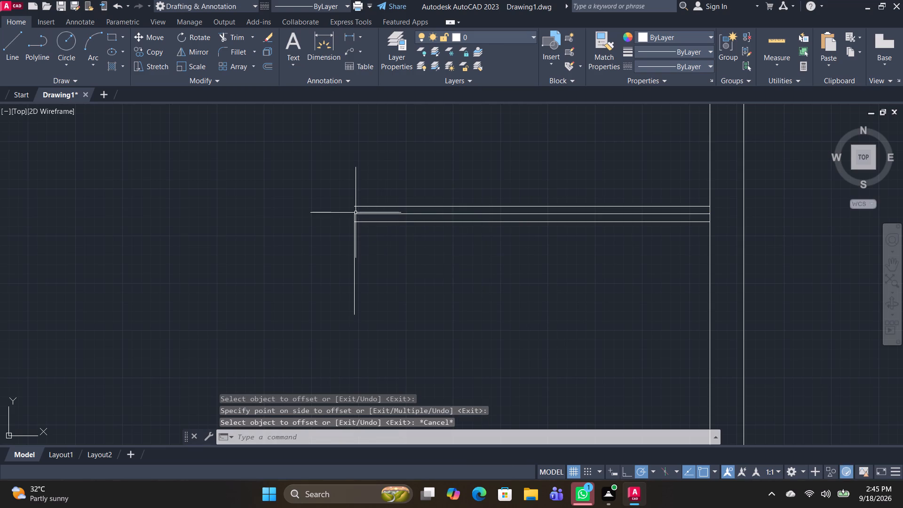
Erase the original centre line and its short vertical segment, leaving the two offset lines.
{"action": "left_click", "coordinate": [356, 212]}
{"action": "left_click", "coordinate": [352, 216]}
{"action": "key", "text": "Delete"}
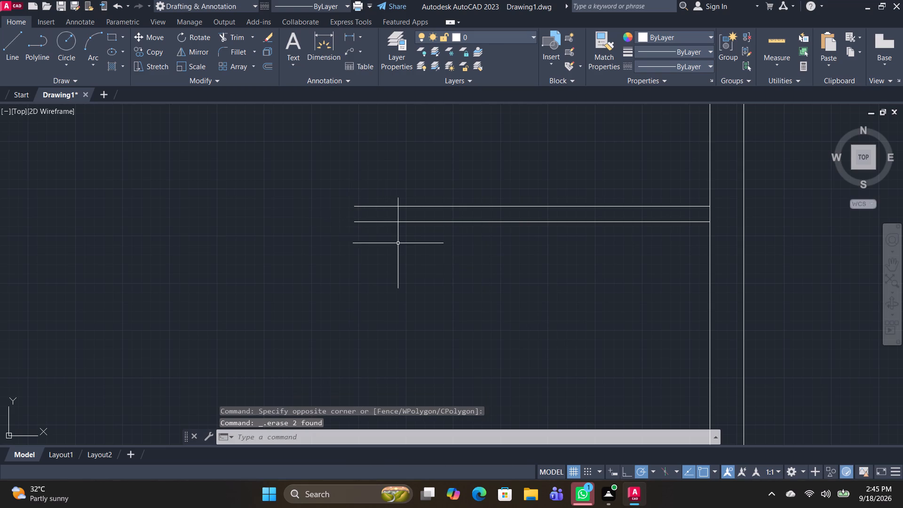
Offset the inner face of the hall's right wall 3' into the room.
{"action": "scroll", "coordinate": [482, 248], "scroll_direction": "down", "scroll_amount": 1}
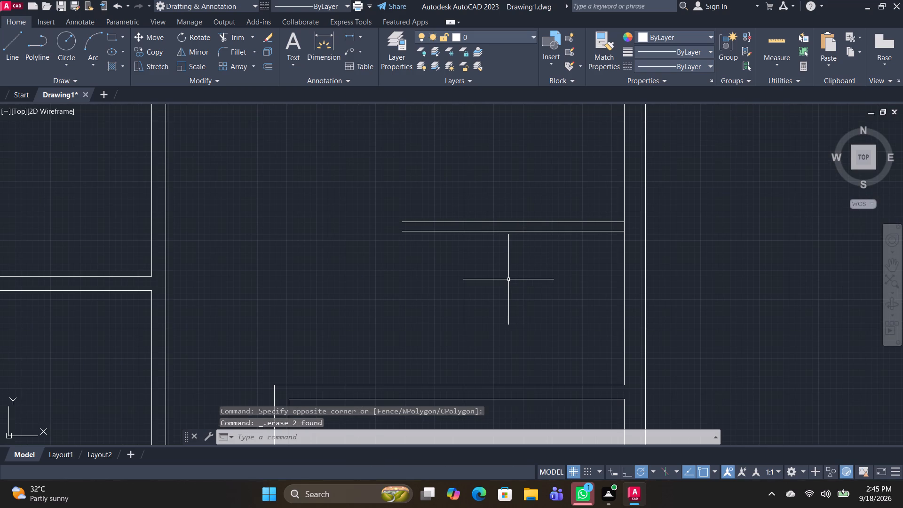
{"action": "key", "text": "space"}
{"action": "key", "text": "Escape"}
{"action": "type", "text": "O 3'"}
{"action": "key", "text": "Return"}
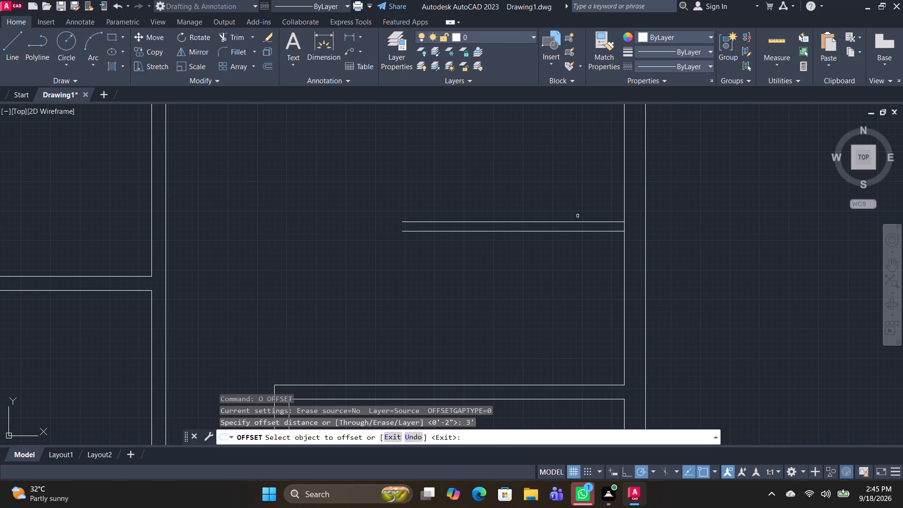
{"action": "left_click", "coordinate": [624, 203]}
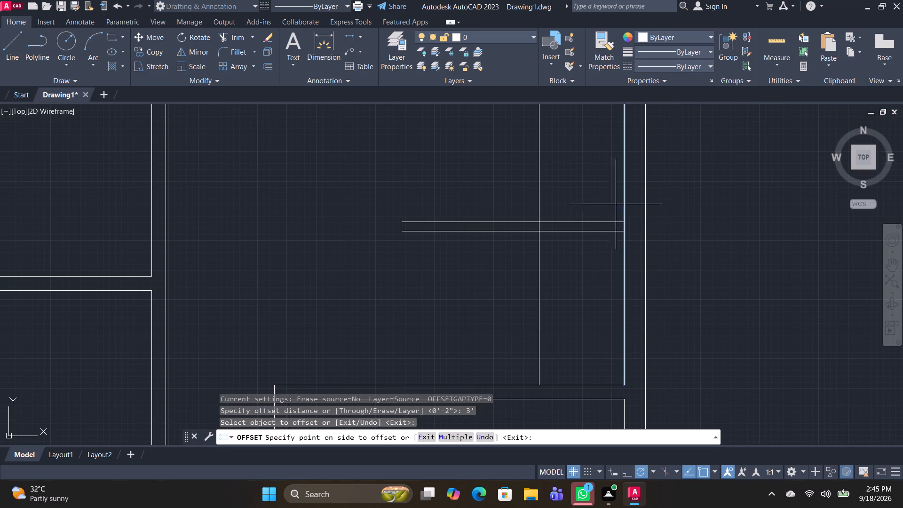
{"action": "left_click", "coordinate": [561, 207]}
{"action": "key", "text": "space"}
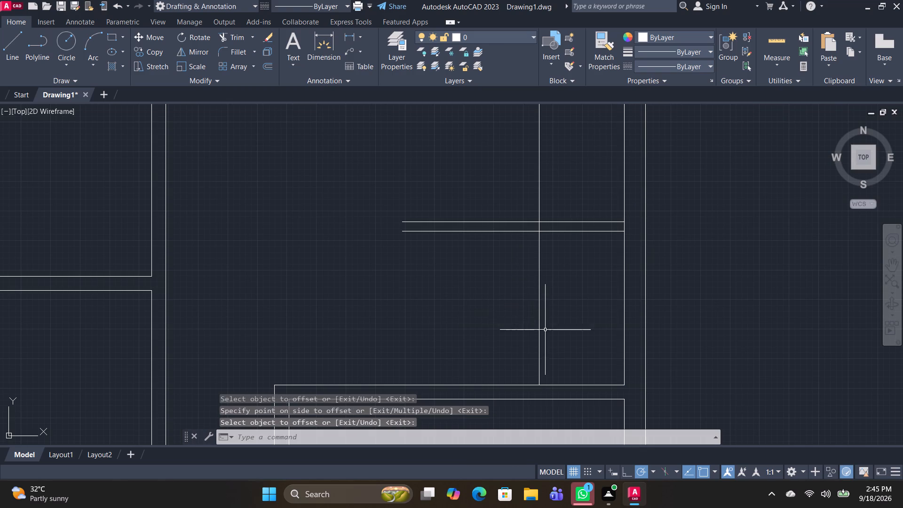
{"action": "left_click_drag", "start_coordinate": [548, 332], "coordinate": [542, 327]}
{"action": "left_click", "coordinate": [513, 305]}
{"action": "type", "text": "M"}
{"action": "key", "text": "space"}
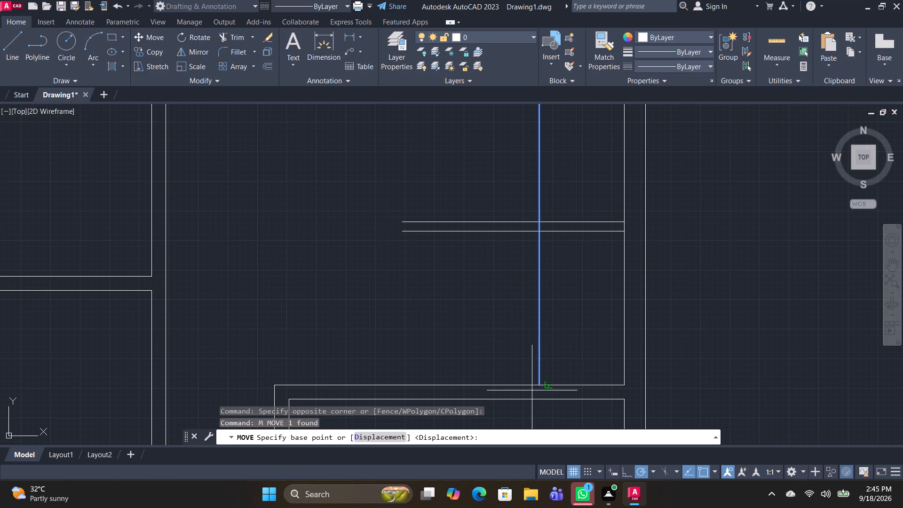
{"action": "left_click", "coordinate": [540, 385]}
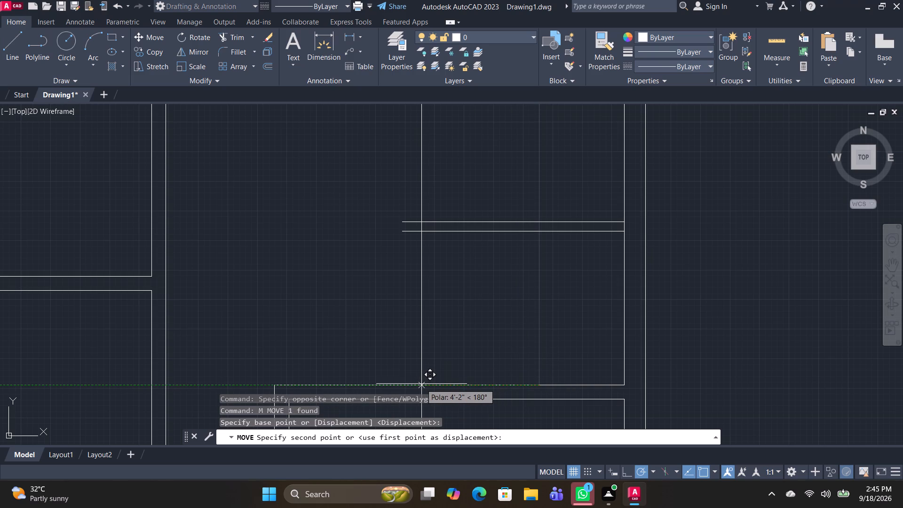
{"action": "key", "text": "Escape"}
Copy the vertical line offset from the hall's right wall to the free left ends of the two horizontal lines.
{"action": "type", "text": "CO"}
{"action": "key", "text": "space"}
{"action": "left_click", "coordinate": [544, 377]}
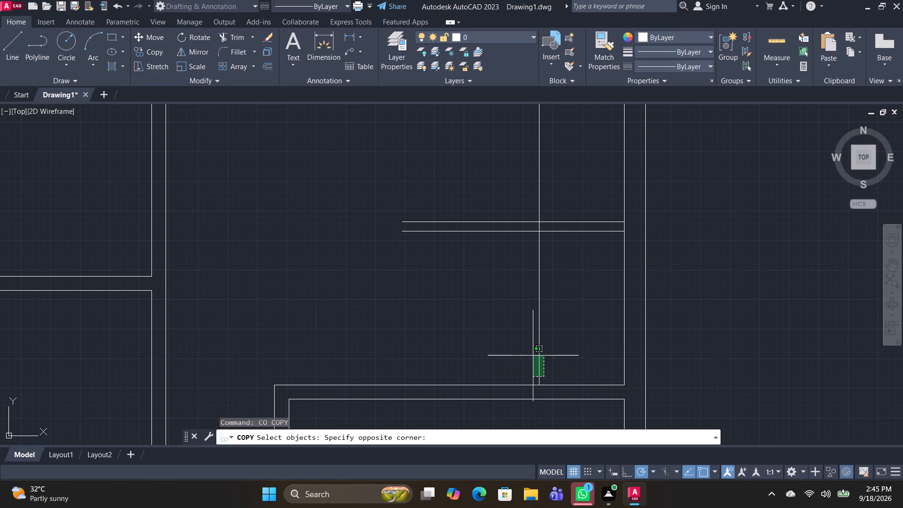
{"action": "left_click", "coordinate": [530, 351]}
{"action": "key", "text": "space"}
{"action": "left_click", "coordinate": [540, 383]}
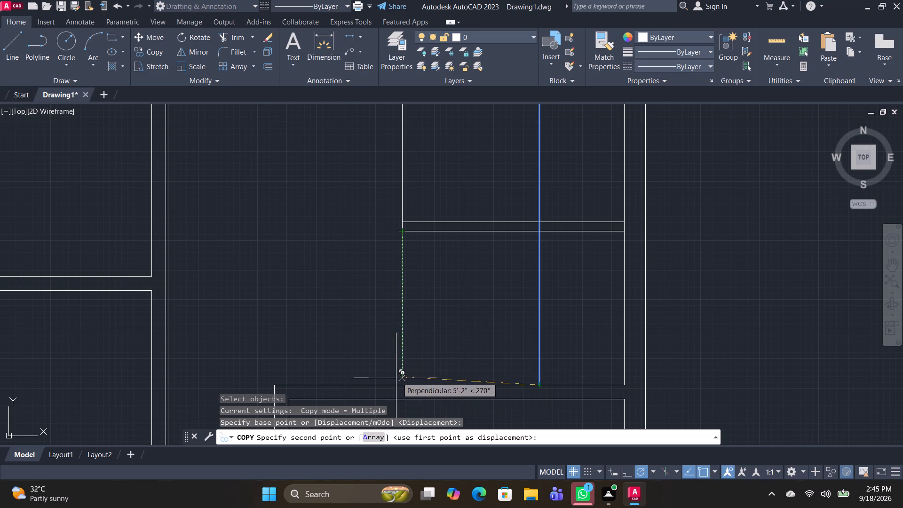
{"action": "left_click", "coordinate": [402, 383]}
{"action": "key", "text": "space"}
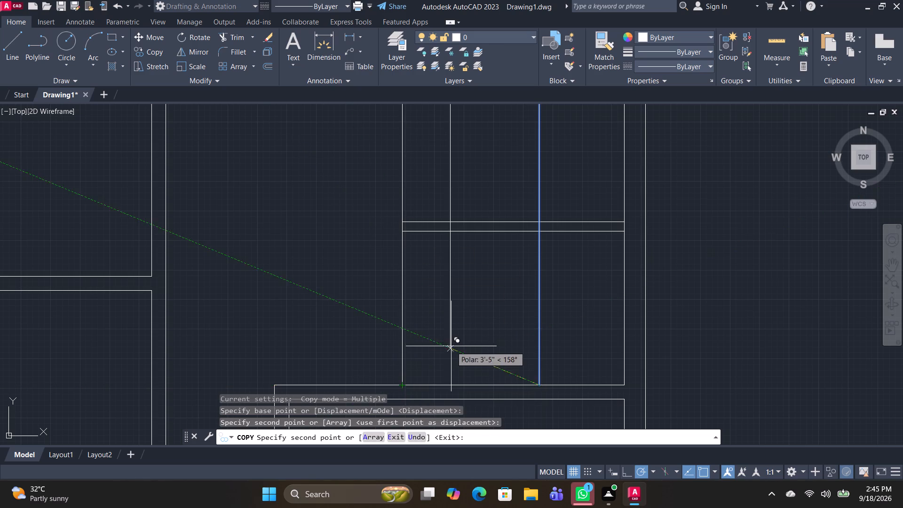
{"action": "key", "text": "Escape"}
Copy the new left vertical line as a fitted array of 9 items, ending at the vertical line near the hall's right wall.
{"action": "scroll", "coordinate": [446, 326], "scroll_direction": "down", "scroll_amount": 1}
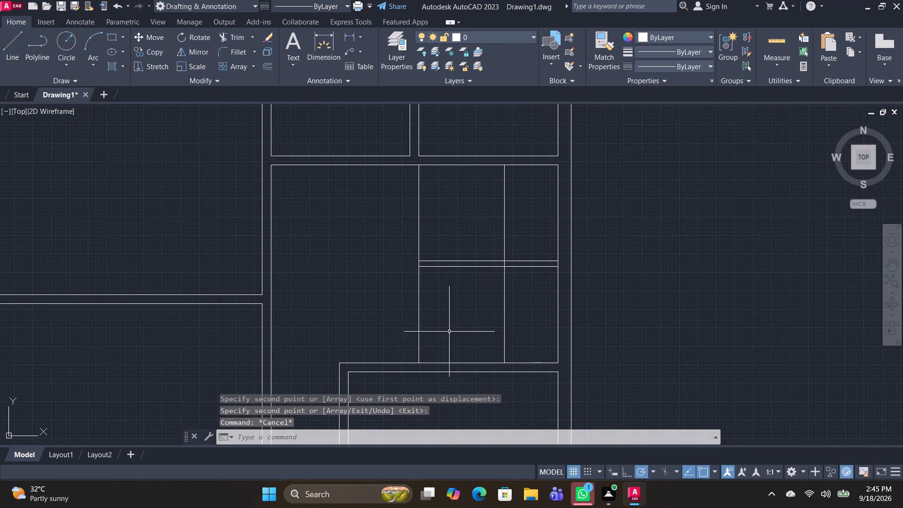
{"action": "left_click", "coordinate": [448, 335]}
{"action": "left_click", "coordinate": [380, 302]}
{"action": "type", "text": "CO"}
{"action": "key", "text": "space"}
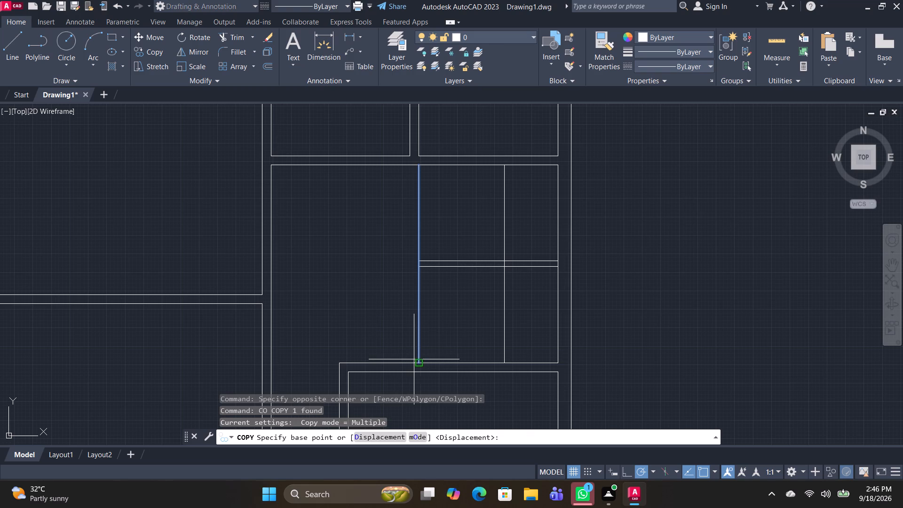
{"action": "left_click", "coordinate": [416, 361]}
{"action": "type", "text": "A"}
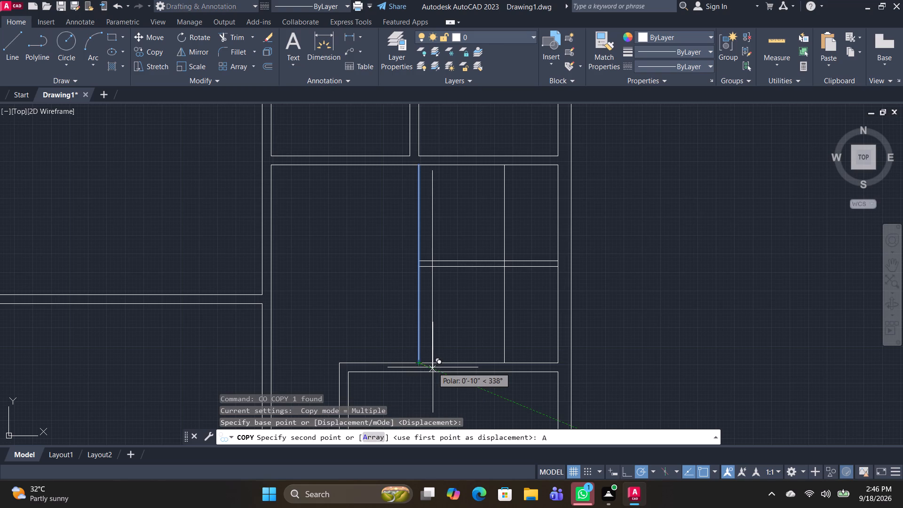
{"action": "key", "text": "space"}
{"action": "key", "text": "9"}
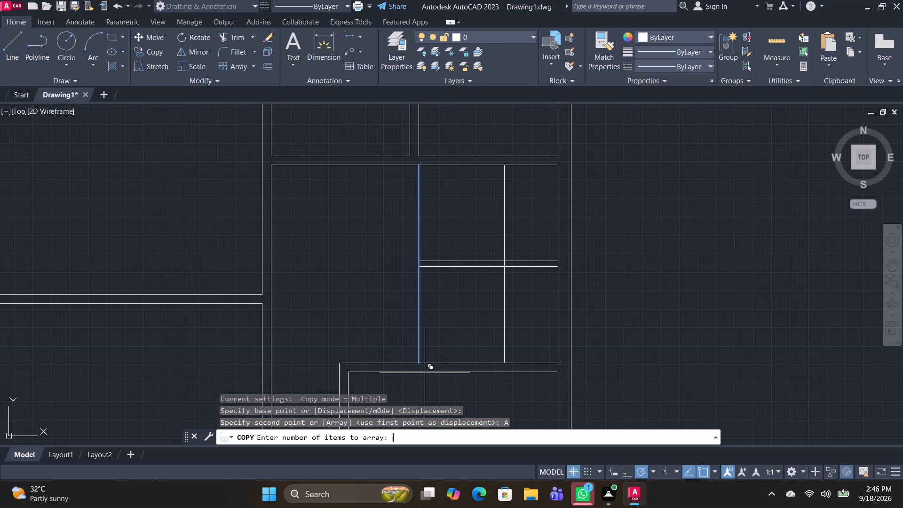
{"action": "key", "text": "Return"}
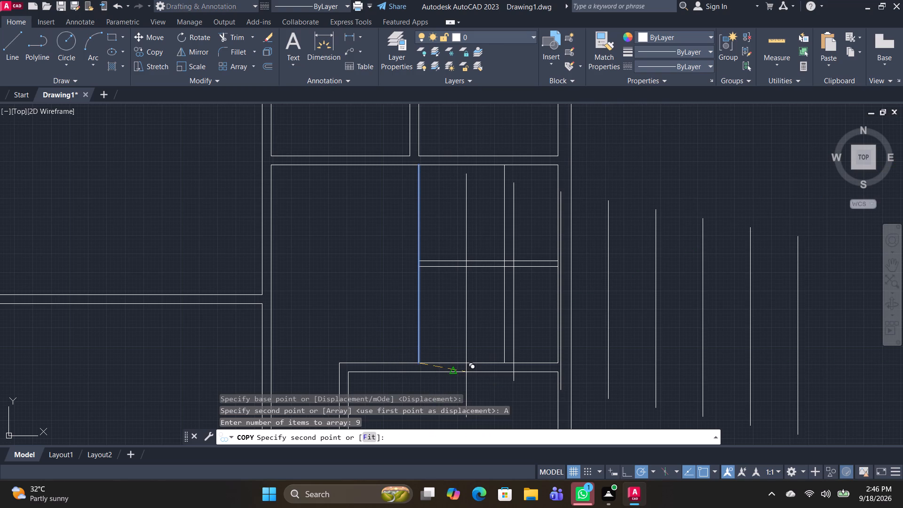
{"action": "type", "text": "F"}
{"action": "key", "text": "space"}
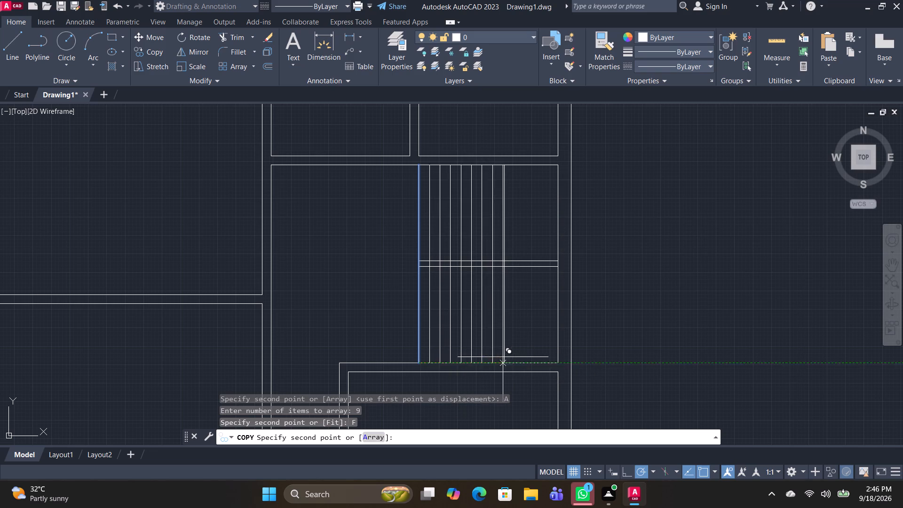
{"action": "left_click", "coordinate": [504, 361]}
{"action": "key", "text": "space"}
{"action": "key", "text": "Escape"}
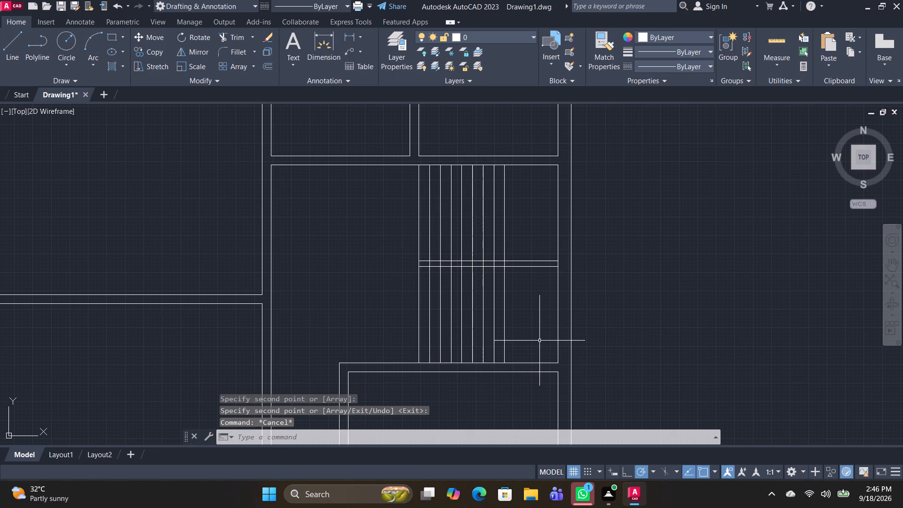
Trim the vertical tread lines between the two horizontal lines, and cut both horizontals back from the right wall to the last tread.
{"action": "type", "text": "TR"}
{"action": "key", "text": "space"}
{"action": "scroll", "coordinate": [424, 271], "scroll_direction": "up", "scroll_amount": 2}
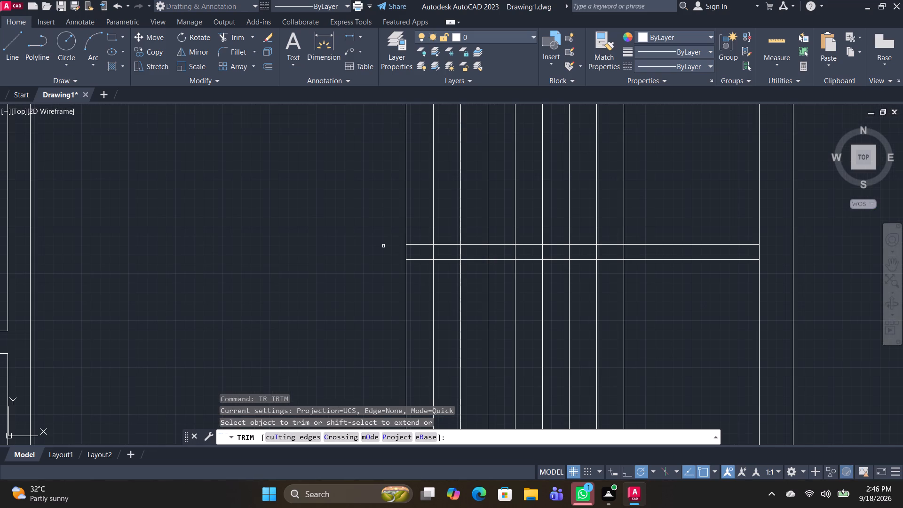
{"action": "left_click_drag", "start_coordinate": [385, 253], "coordinate": [617, 254]}
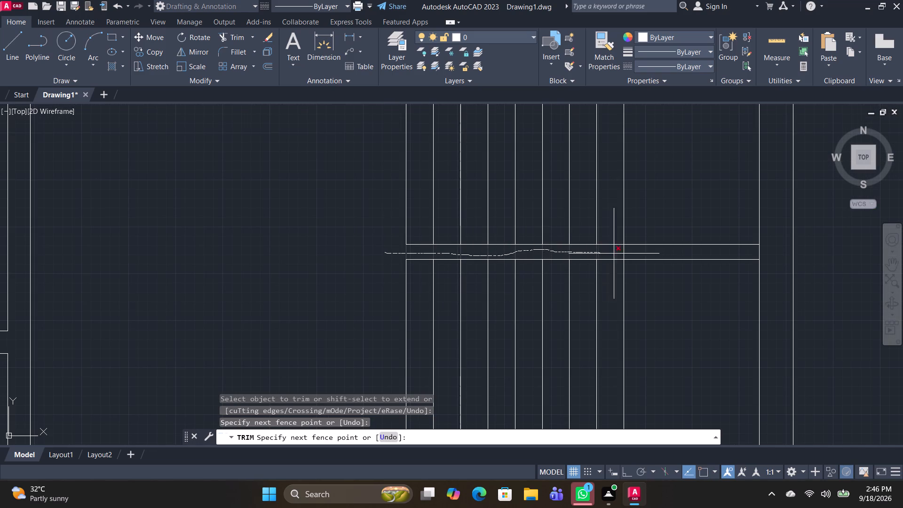
{"action": "left_click_drag", "start_coordinate": [617, 254], "coordinate": [639, 253]}
{"action": "left_click_drag", "start_coordinate": [665, 228], "coordinate": [672, 302]}
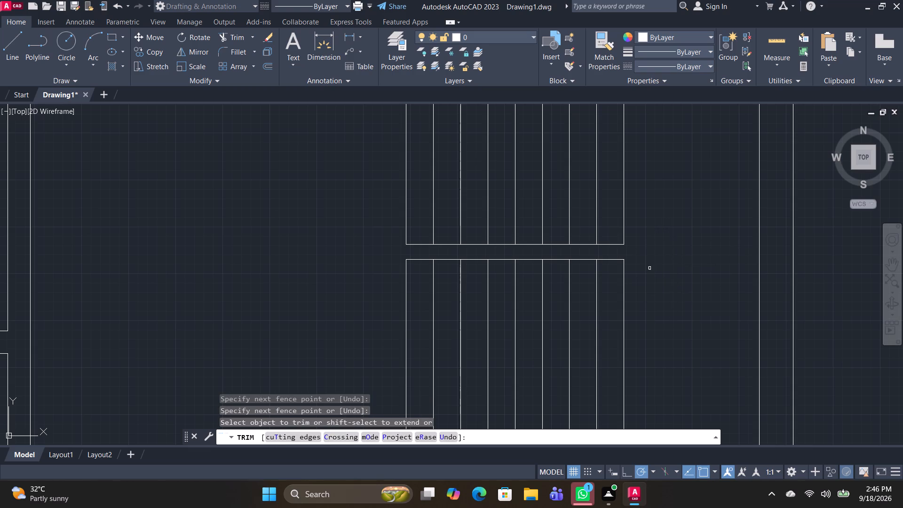
{"action": "scroll", "coordinate": [650, 267], "scroll_direction": "up", "scroll_amount": 1}
{"action": "key", "text": "space"}
{"action": "scroll", "coordinate": [635, 290], "scroll_direction": "down", "scroll_amount": 1}
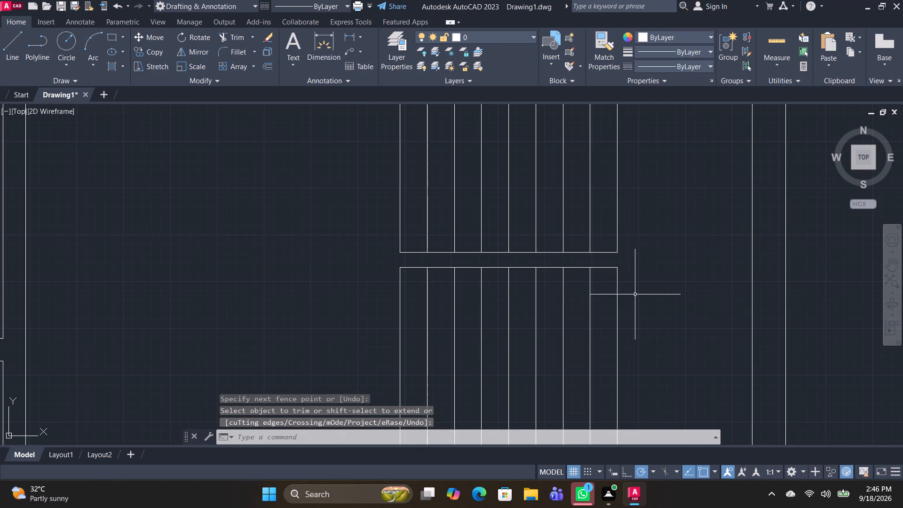
Extend the last tread line across the gap so it closes the right end of the two horizontal lines.
{"action": "type", "text": "TR"}
{"action": "key", "text": "space"}
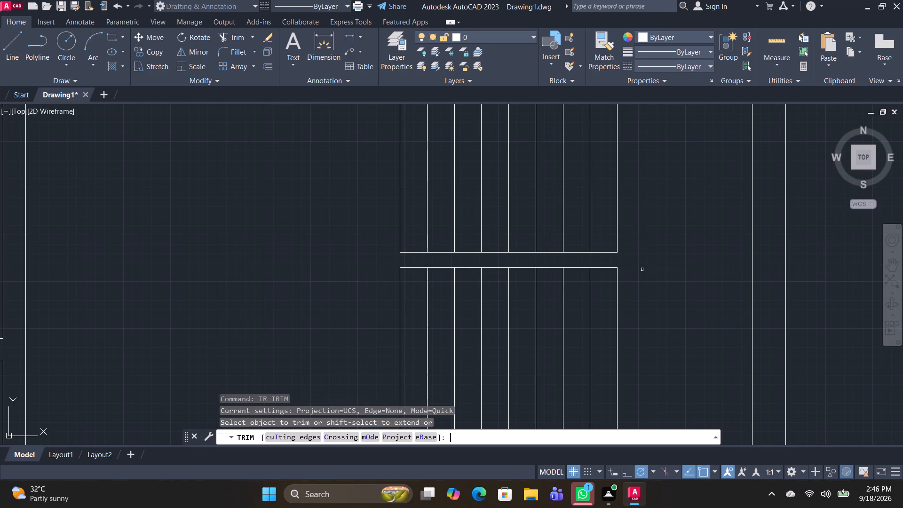
{"action": "left_click", "coordinate": [618, 246], "text": "shift"}
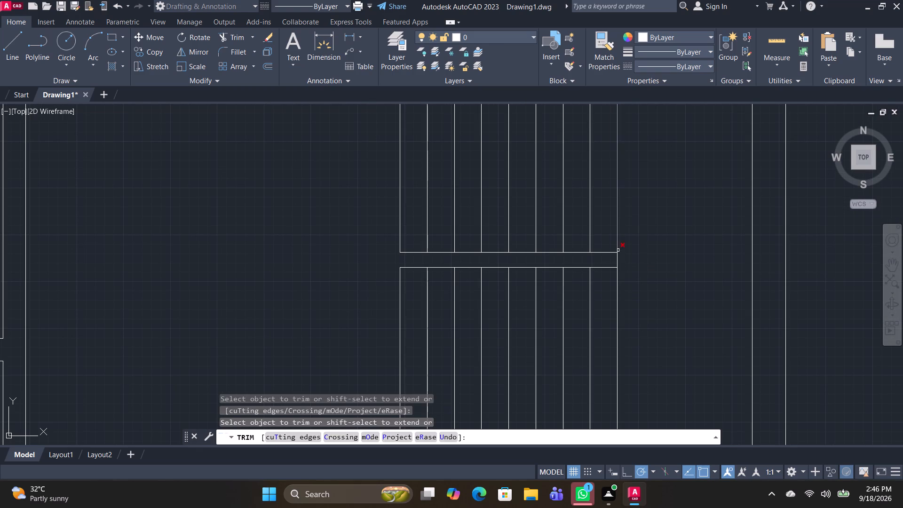
{"action": "scroll", "coordinate": [619, 262], "scroll_direction": "up", "scroll_amount": 1}
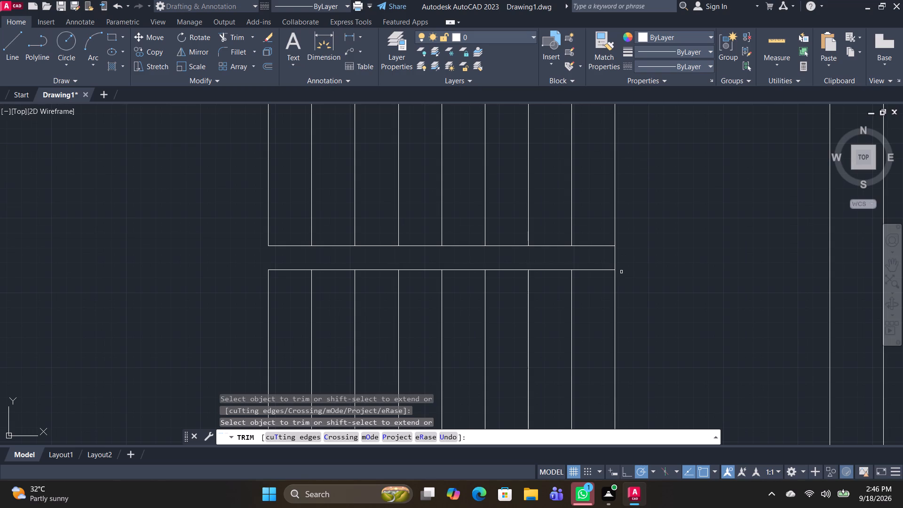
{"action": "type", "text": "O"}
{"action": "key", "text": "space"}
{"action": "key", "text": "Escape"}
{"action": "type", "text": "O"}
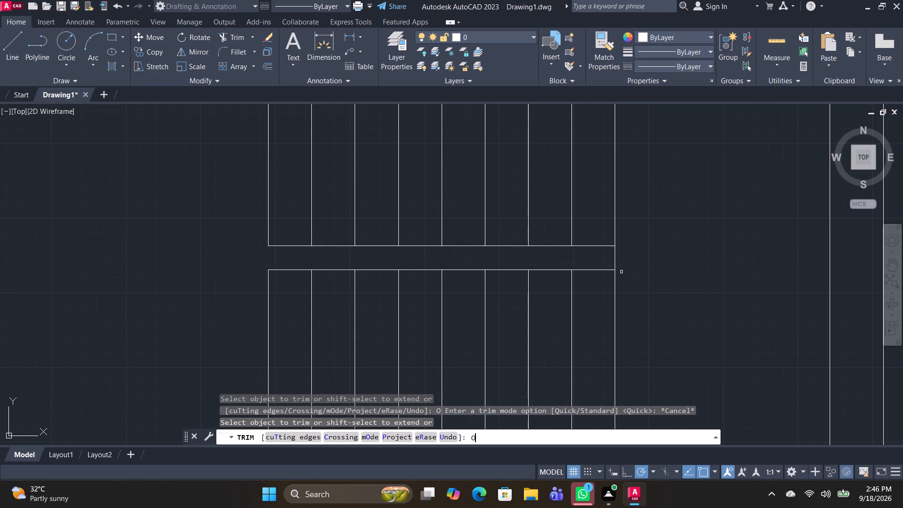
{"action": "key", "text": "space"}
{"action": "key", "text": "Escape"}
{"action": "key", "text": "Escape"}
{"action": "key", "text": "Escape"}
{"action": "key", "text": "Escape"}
Offset the two horizontal lines and the last tread line 2" outward around the central gap.
{"action": "type", "text": "O"}
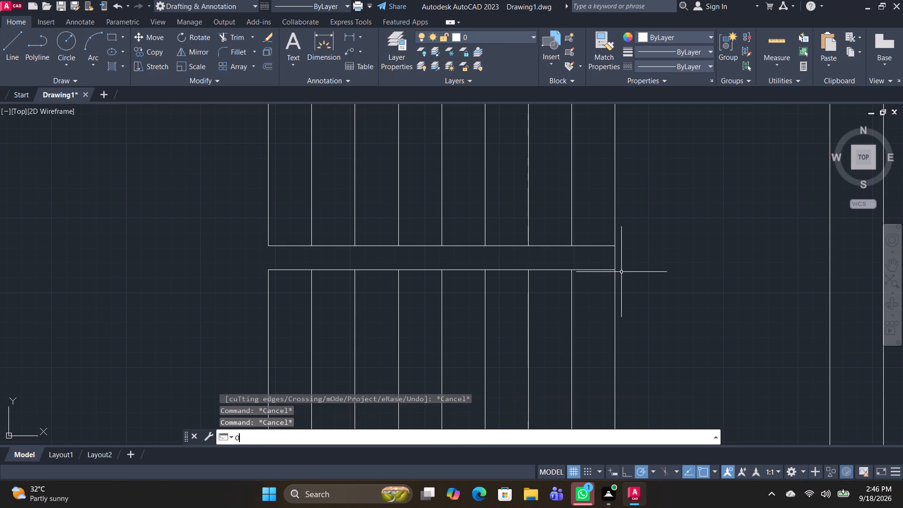
{"action": "key", "text": "space"}
{"action": "type", "text": "2\""}
{"action": "key", "text": "Return"}
{"action": "key", "text": "space"}
{"action": "key", "text": "space"}
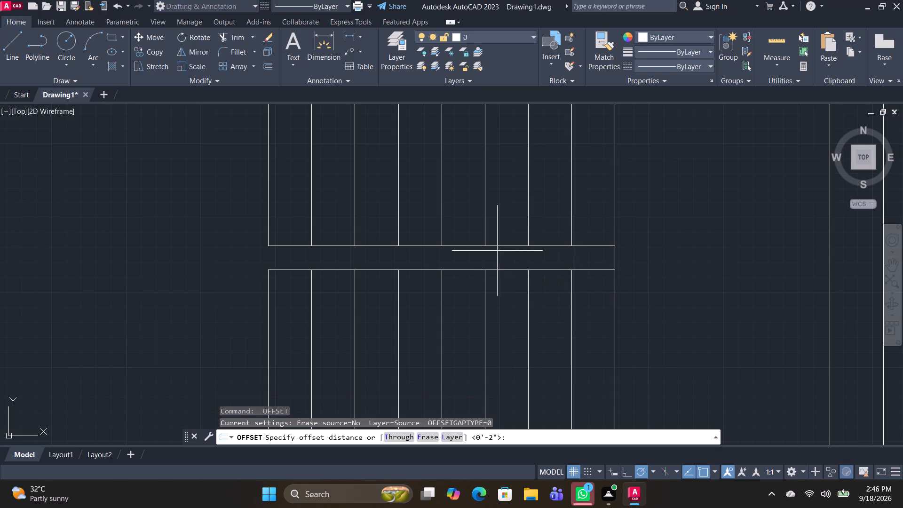
{"action": "key", "text": "space"}
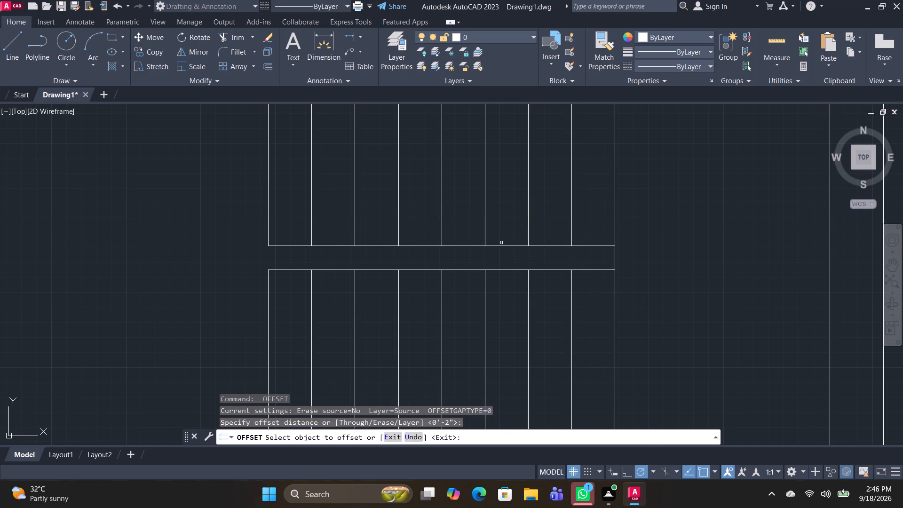
{"action": "left_click", "coordinate": [502, 246]}
{"action": "left_click", "coordinate": [503, 220]}
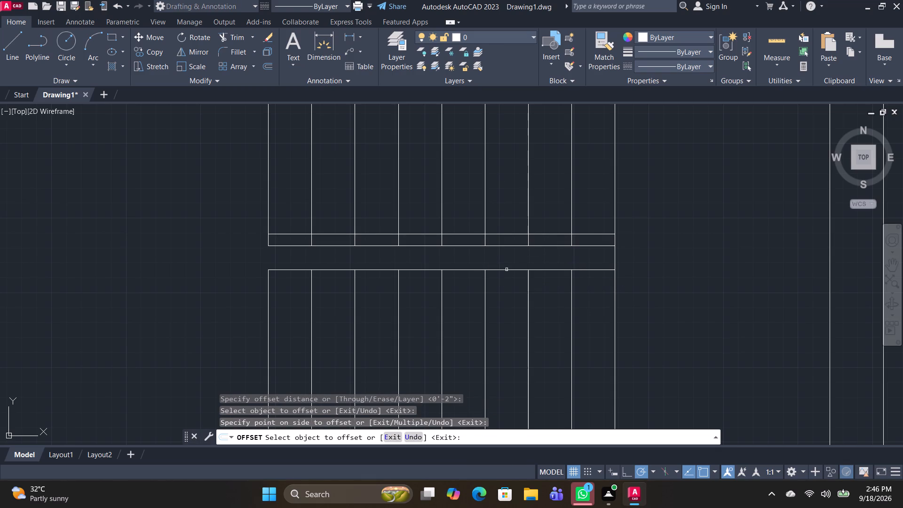
{"action": "left_click", "coordinate": [507, 270]}
{"action": "left_click", "coordinate": [507, 290]}
{"action": "left_click", "coordinate": [615, 254]}
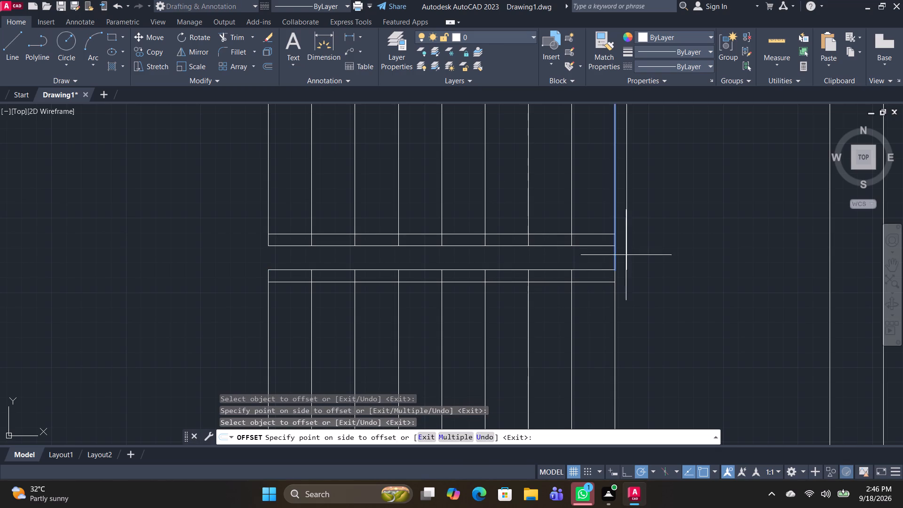
{"action": "left_click", "coordinate": [630, 255]}
{"action": "left_click", "coordinate": [617, 276]}
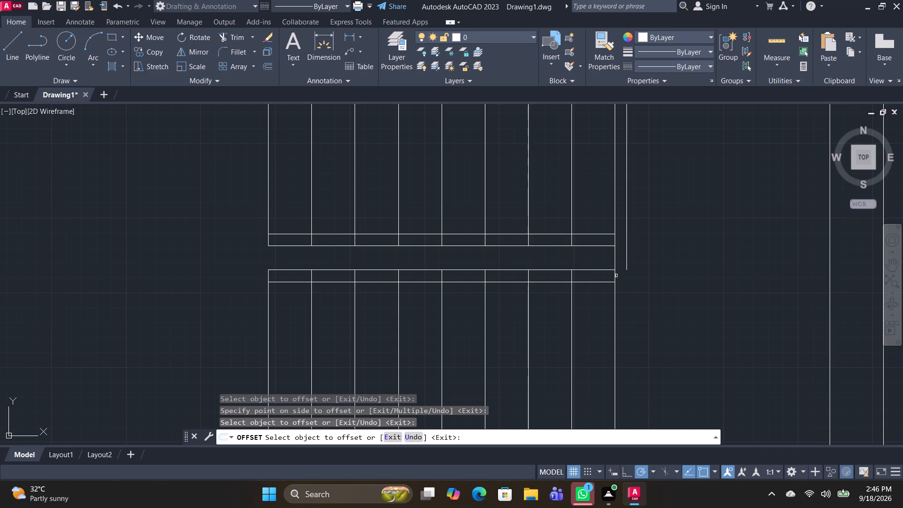
{"action": "left_click", "coordinate": [614, 276]}
{"action": "left_click", "coordinate": [625, 276]}
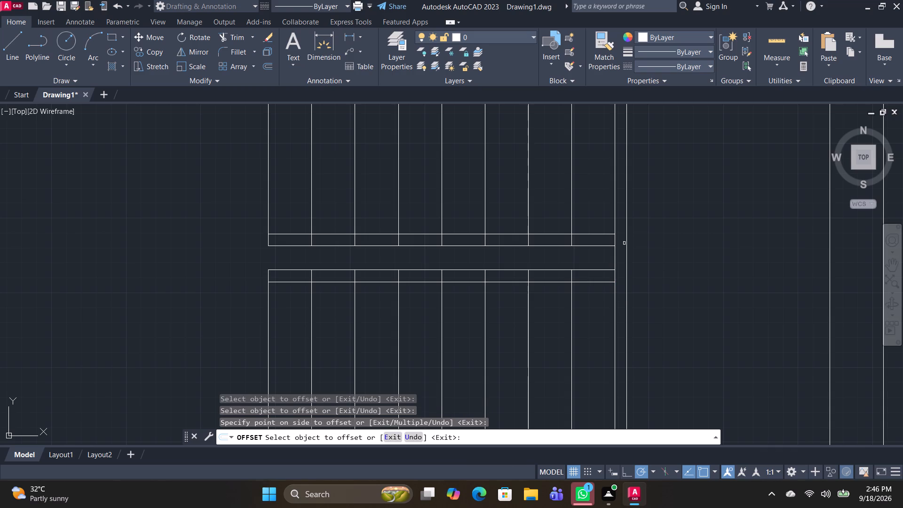
{"action": "key", "text": "Escape"}
Extend the outer horizontal offsets to the outer vertical offset and trim the excess to form two square corners around the gap.
{"action": "type", "text": "TR"}
{"action": "key", "text": "space"}
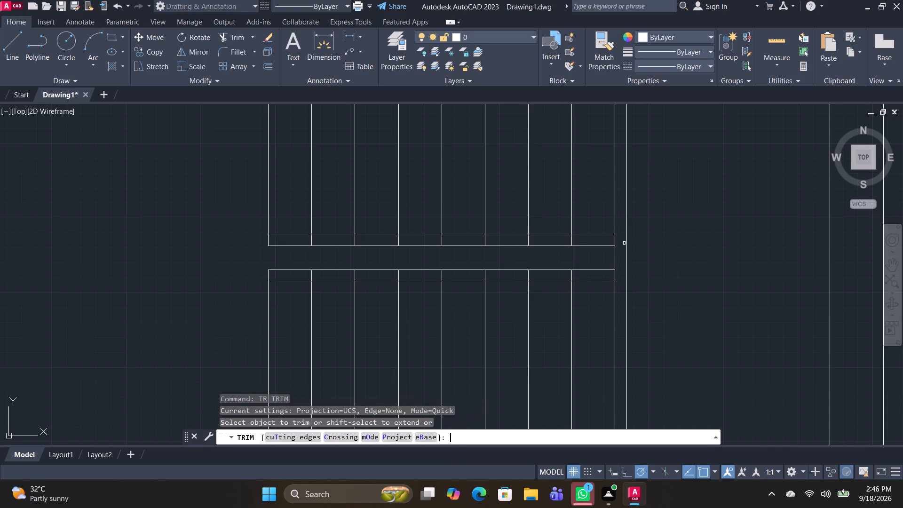
{"action": "left_click", "coordinate": [603, 235], "text": "shift"}
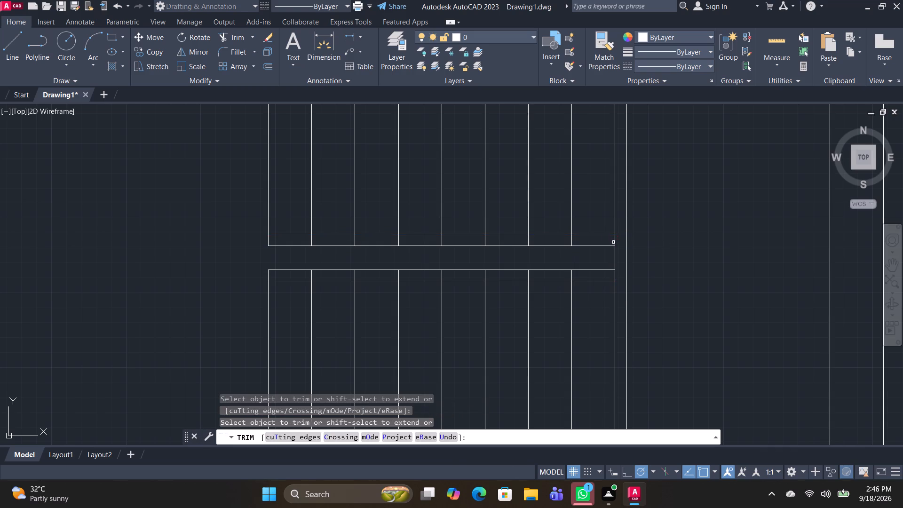
{"action": "left_click", "coordinate": [610, 243], "text": "shift"}
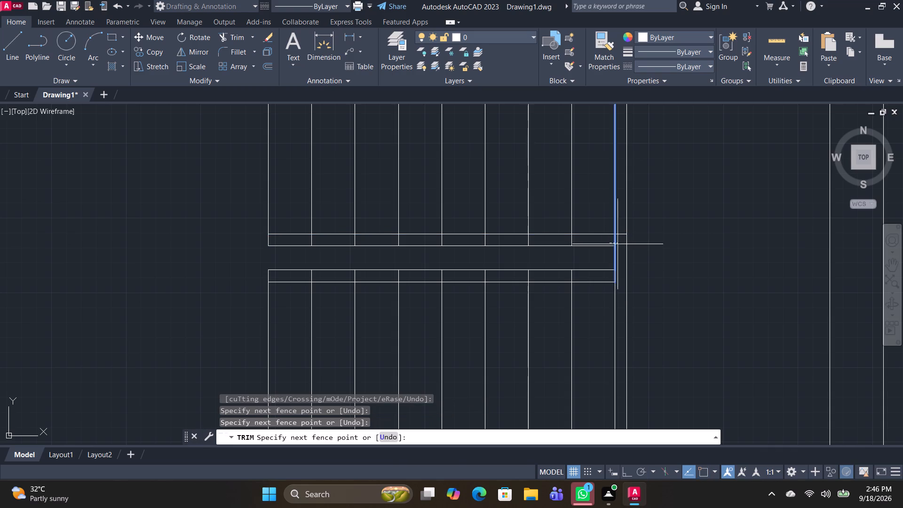
{"action": "left_click", "coordinate": [610, 250], "text": "shift"}
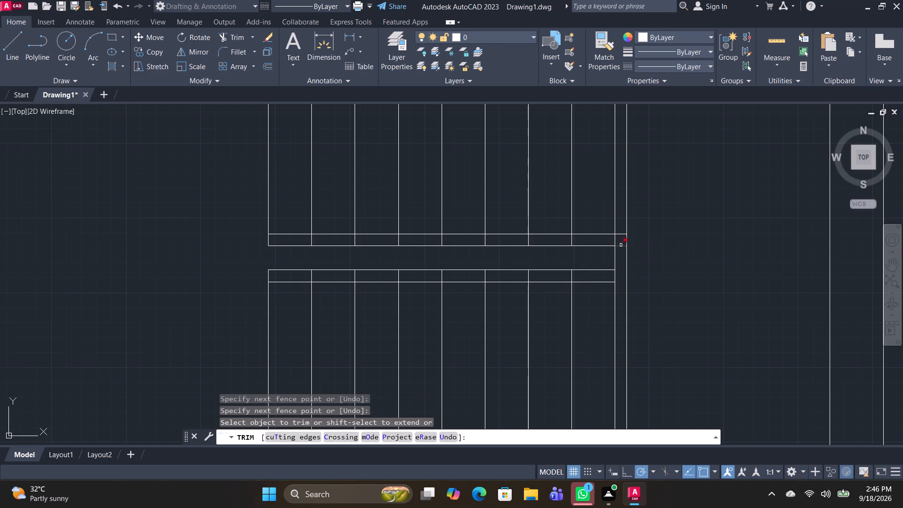
{"action": "left_click", "coordinate": [621, 245]}
{"action": "left_click", "coordinate": [606, 270], "text": "shift"}
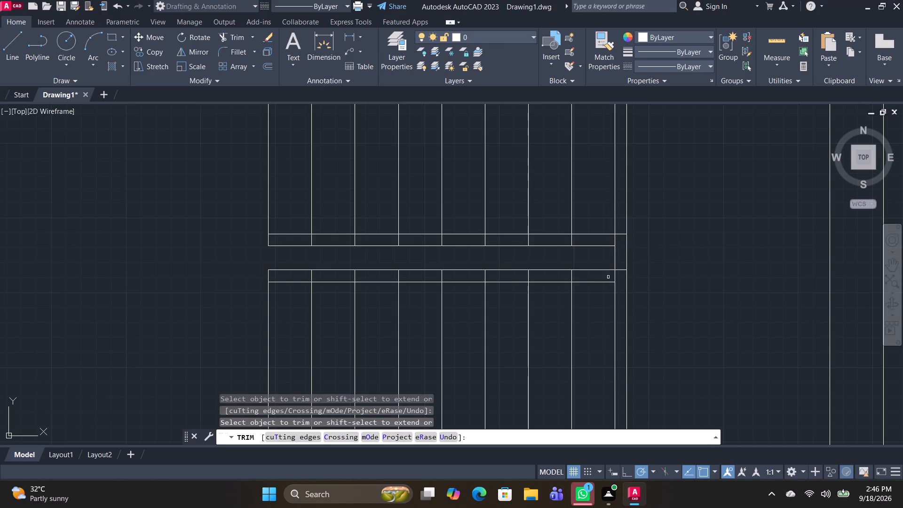
{"action": "left_click", "coordinate": [607, 283], "text": "shift"}
{"action": "left_click", "coordinate": [621, 269]}
{"action": "left_click", "coordinate": [626, 223]}
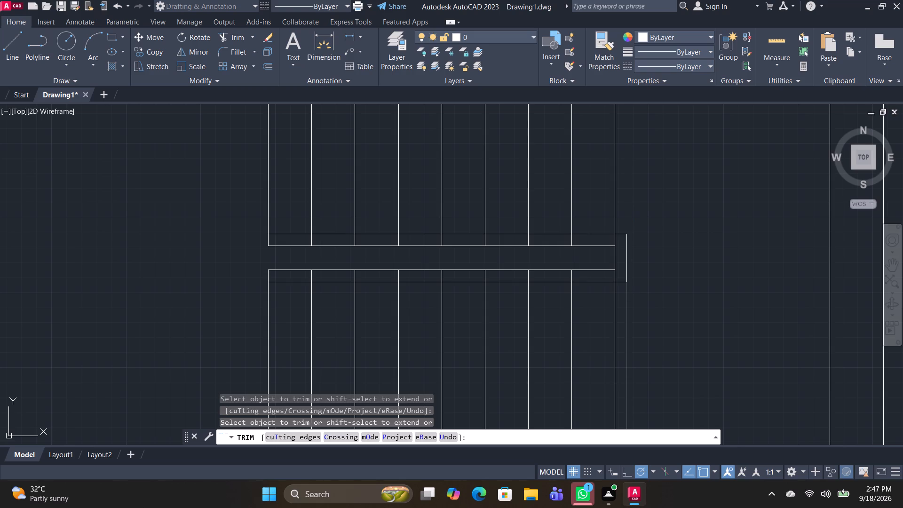
{"action": "left_click", "coordinate": [627, 296]}
{"action": "scroll", "coordinate": [663, 271], "scroll_direction": "down", "scroll_amount": 2}
{"action": "scroll", "coordinate": [646, 267], "scroll_direction": "up", "scroll_amount": 2}
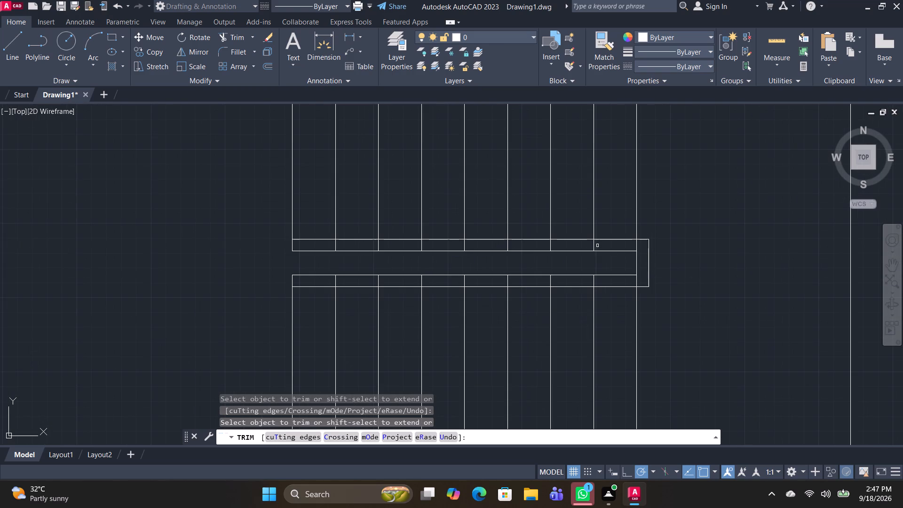
Trim the upper flight's tread lines out of the 2" band along the top of the central gap.
{"action": "left_click", "coordinate": [636, 245]}
{"action": "left_click_drag", "start_coordinate": [642, 246], "coordinate": [632, 245]}
{"action": "left_click_drag", "start_coordinate": [639, 245], "coordinate": [556, 245]}
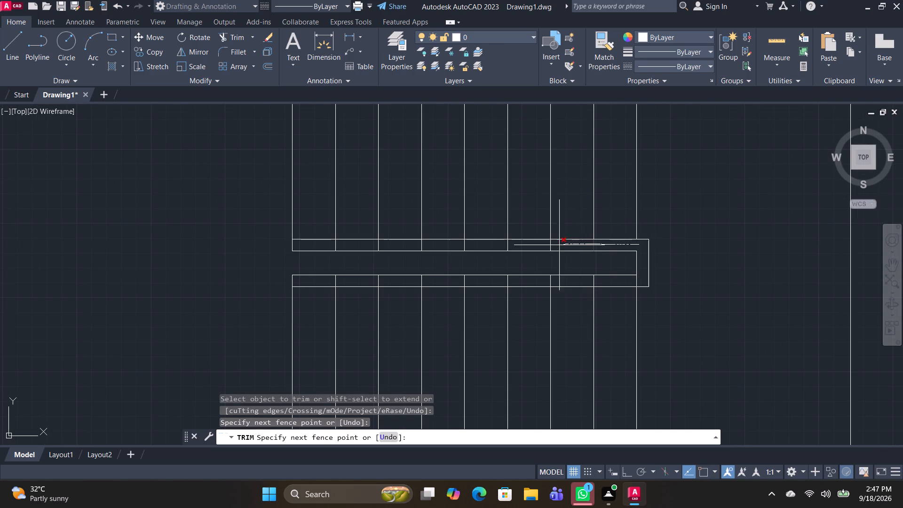
{"action": "left_click_drag", "start_coordinate": [556, 245], "coordinate": [425, 243]}
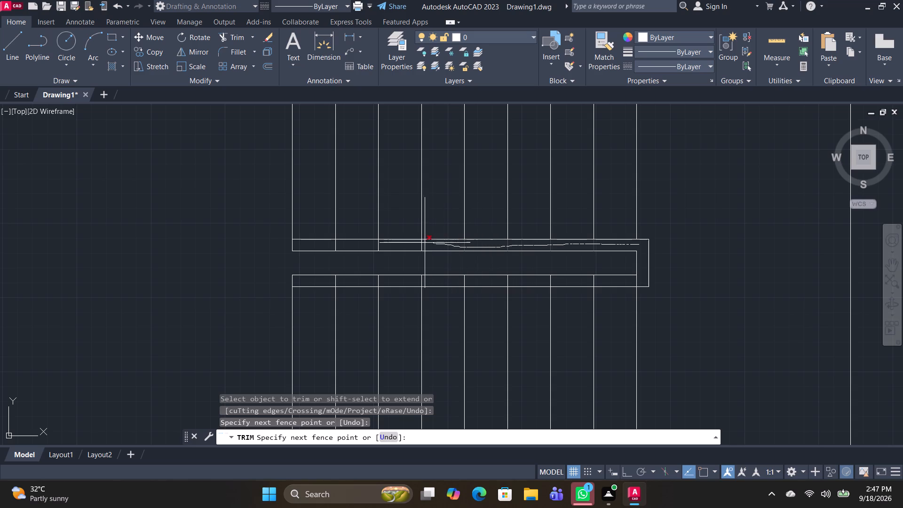
{"action": "left_click_drag", "start_coordinate": [425, 243], "coordinate": [333, 243]}
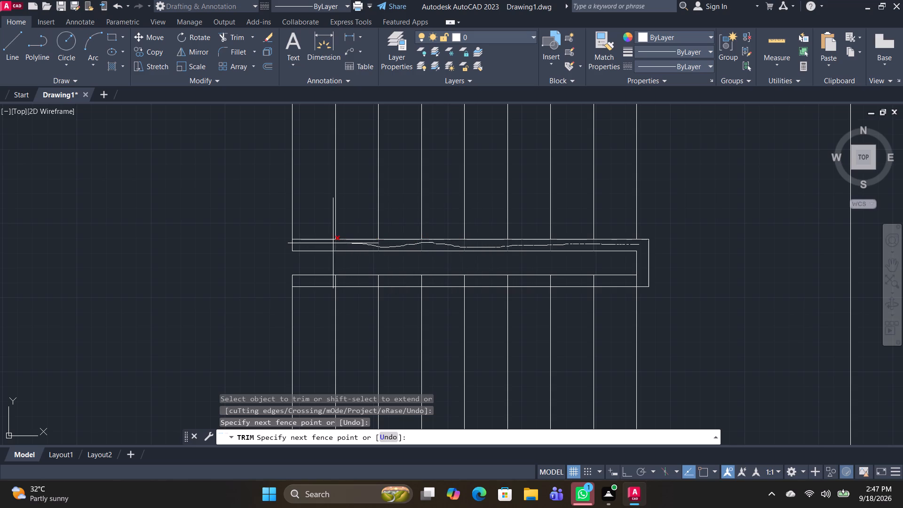
{"action": "left_click_drag", "start_coordinate": [333, 243], "coordinate": [324, 244]}
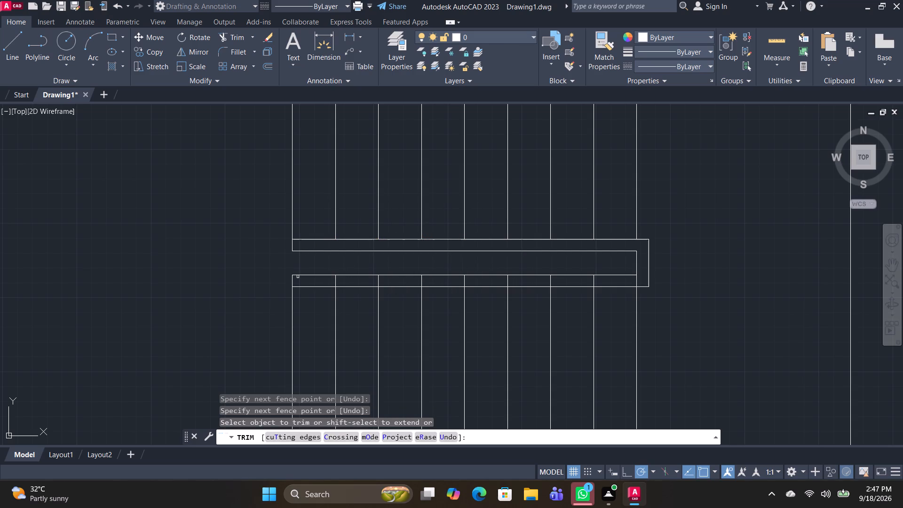
Trim the lower flight's tread lines out of the 2" band along the bottom of the central gap.
{"action": "left_click_drag", "start_coordinate": [301, 278], "coordinate": [404, 284]}
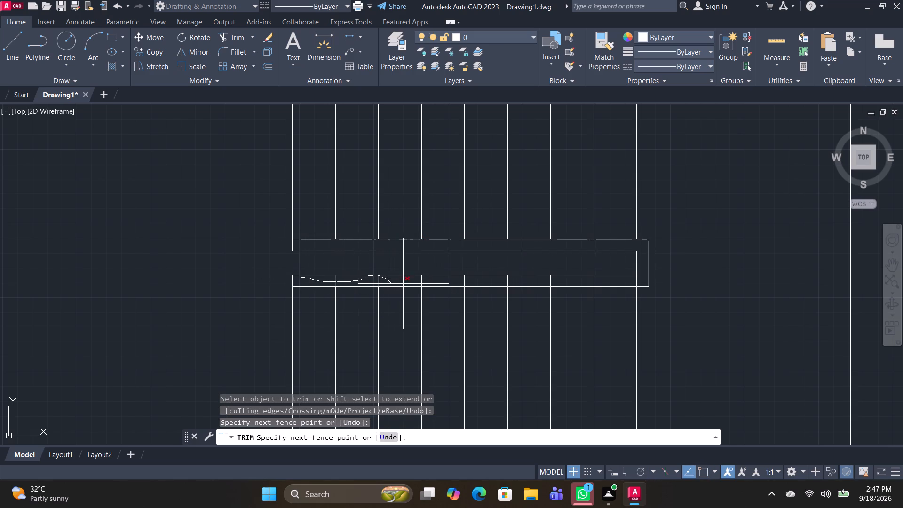
{"action": "left_click_drag", "start_coordinate": [404, 284], "coordinate": [499, 282]}
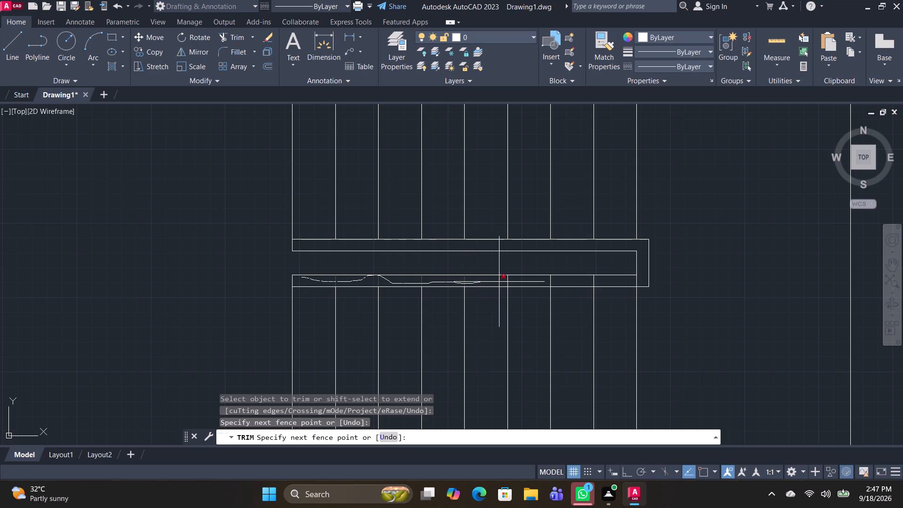
{"action": "left_click_drag", "start_coordinate": [499, 282], "coordinate": [598, 284]}
{"action": "left_click_drag", "start_coordinate": [598, 284], "coordinate": [599, 283]}
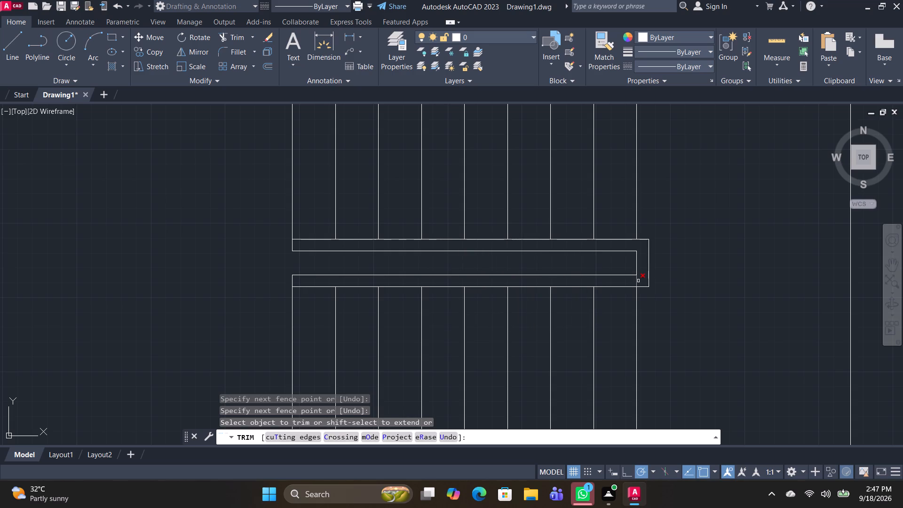
{"action": "left_click", "coordinate": [635, 283]}
{"action": "left_click", "coordinate": [636, 281]}
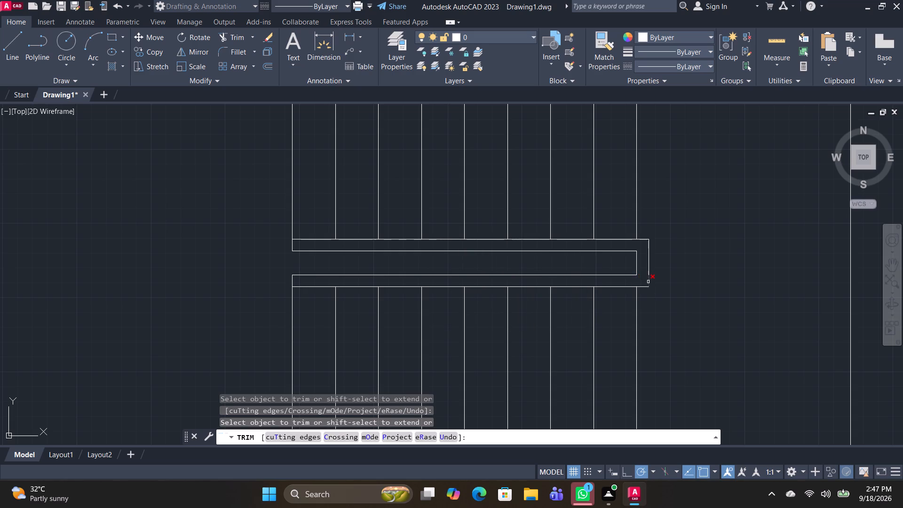
{"action": "scroll", "coordinate": [660, 282], "scroll_direction": "down", "scroll_amount": 2}
{"action": "middle_click_drag", "start_coordinate": [721, 300], "coordinate": [721, 301]}
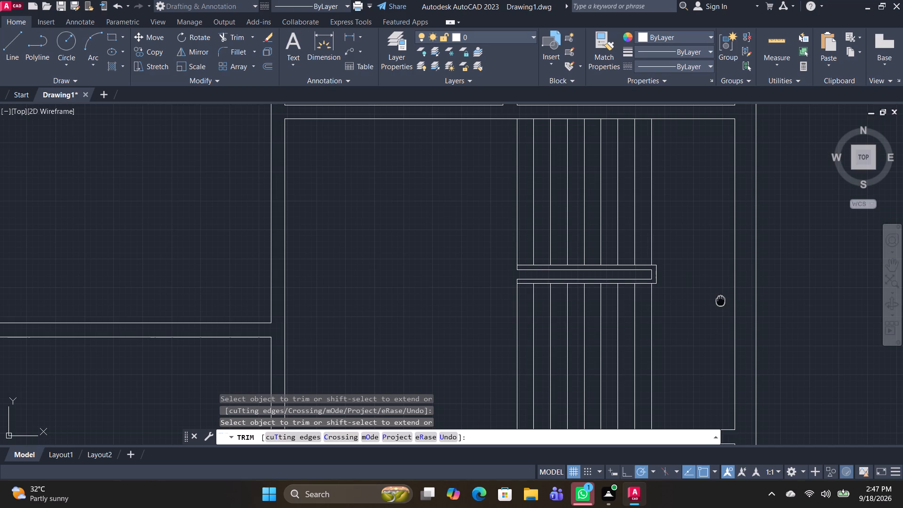
{"action": "middle_click_drag", "start_coordinate": [721, 301], "coordinate": [657, 317]}
{"action": "middle_click", "coordinate": [657, 317]}
{"action": "key", "text": "Escape"}
Draw a three-segment travel line from the first tread across the upper flight, down the landing, and back across the lower flight.
{"action": "middle_click_drag", "start_coordinate": [636, 284], "coordinate": [609, 244]}
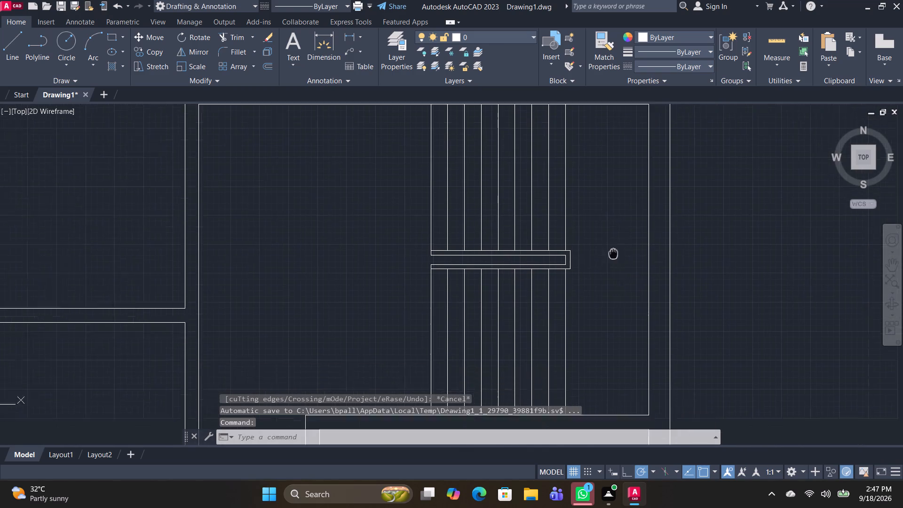
{"action": "middle_click_drag", "start_coordinate": [609, 244], "coordinate": [601, 232]}
{"action": "type", "text": "L"}
{"action": "key", "text": "space"}
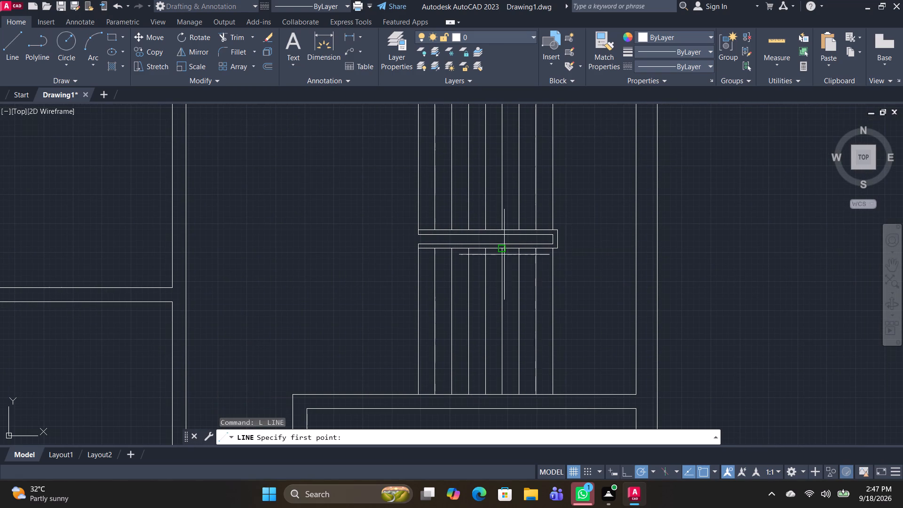
{"action": "scroll", "coordinate": [574, 235], "scroll_direction": "down", "scroll_amount": 1}
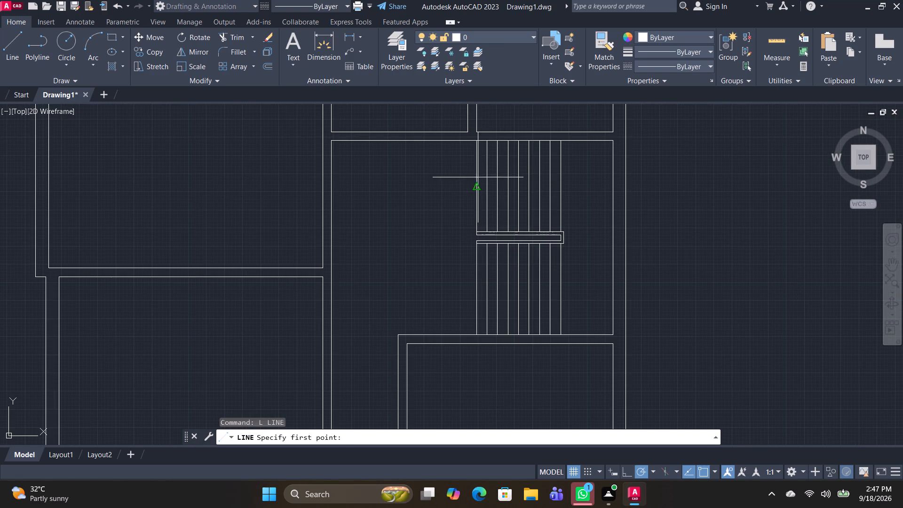
{"action": "left_click", "coordinate": [478, 185]}
{"action": "left_click", "coordinate": [589, 187]}
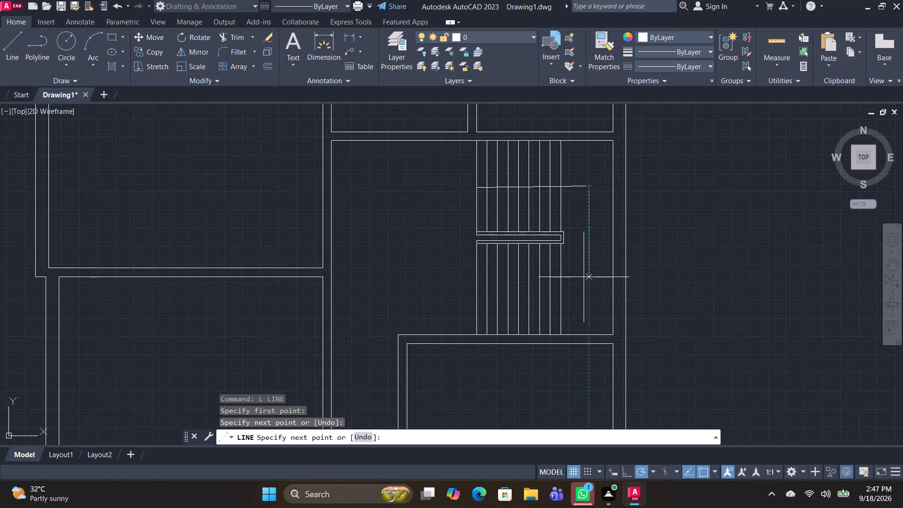
{"action": "left_click", "coordinate": [586, 288]}
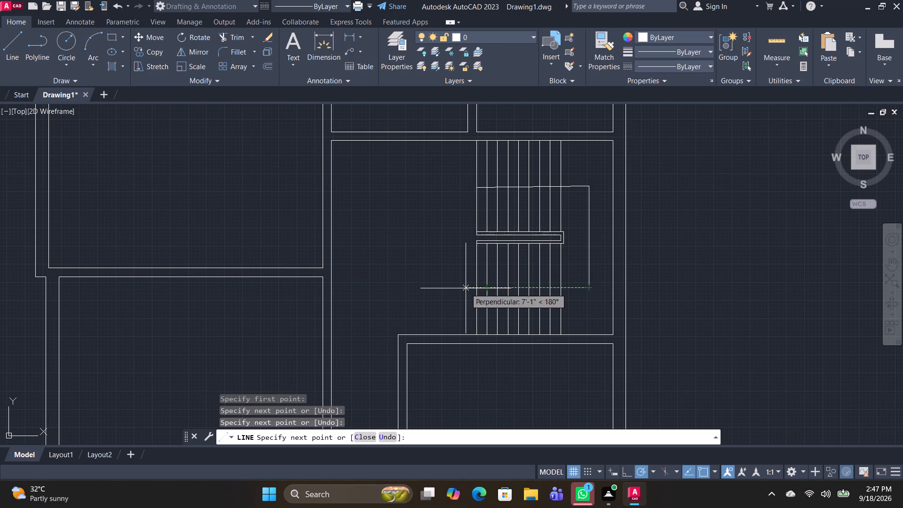
{"action": "left_click", "coordinate": [480, 288]}
{"action": "key", "text": "Escape"}
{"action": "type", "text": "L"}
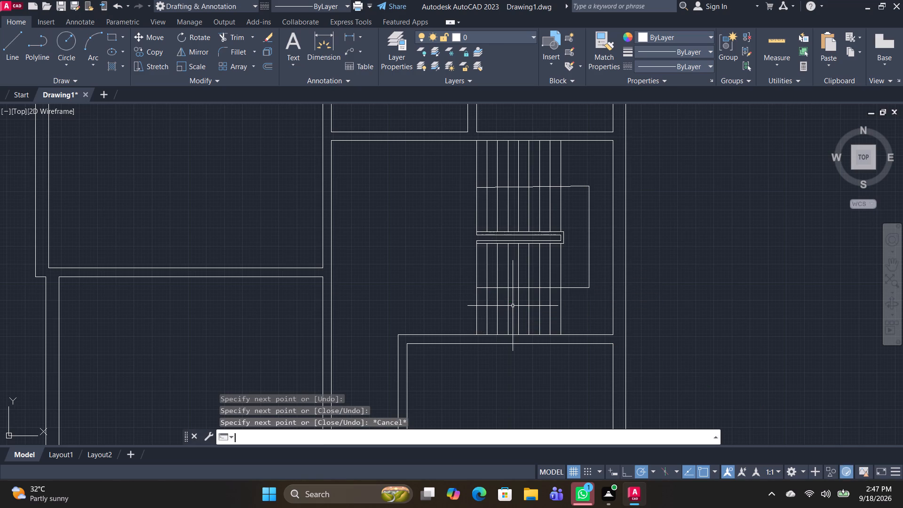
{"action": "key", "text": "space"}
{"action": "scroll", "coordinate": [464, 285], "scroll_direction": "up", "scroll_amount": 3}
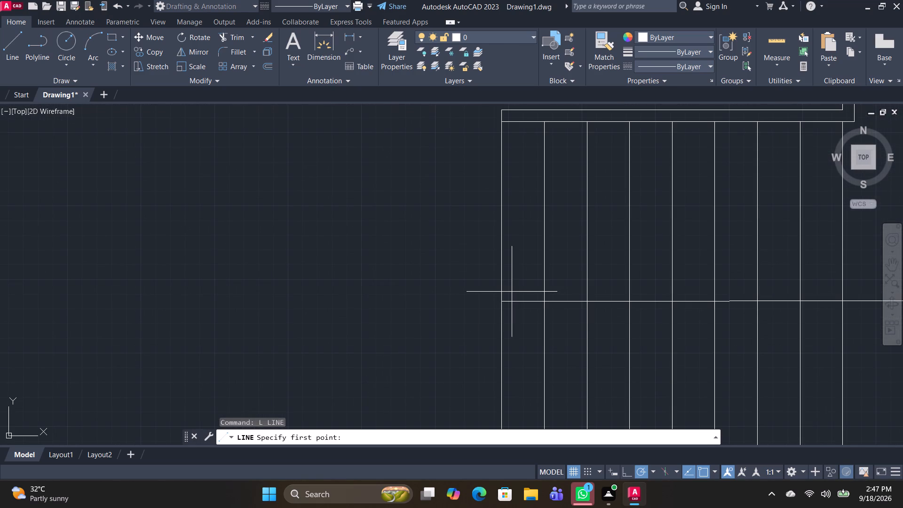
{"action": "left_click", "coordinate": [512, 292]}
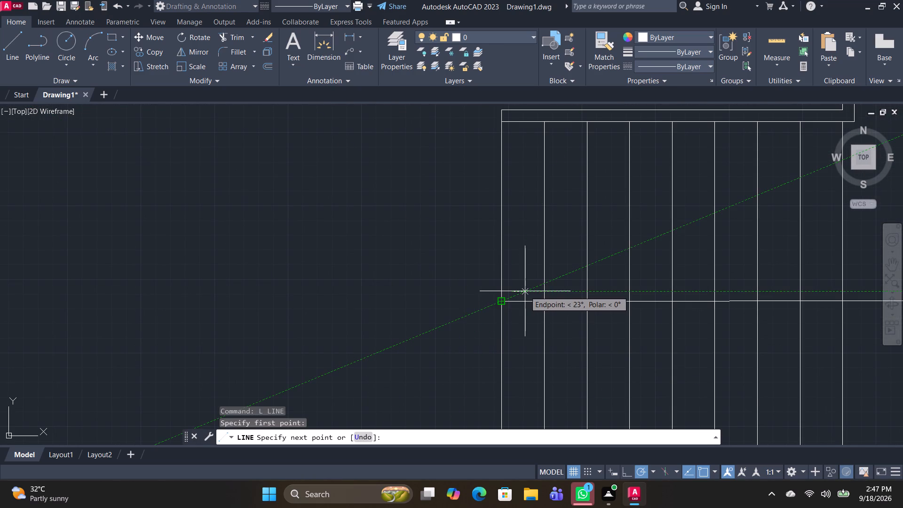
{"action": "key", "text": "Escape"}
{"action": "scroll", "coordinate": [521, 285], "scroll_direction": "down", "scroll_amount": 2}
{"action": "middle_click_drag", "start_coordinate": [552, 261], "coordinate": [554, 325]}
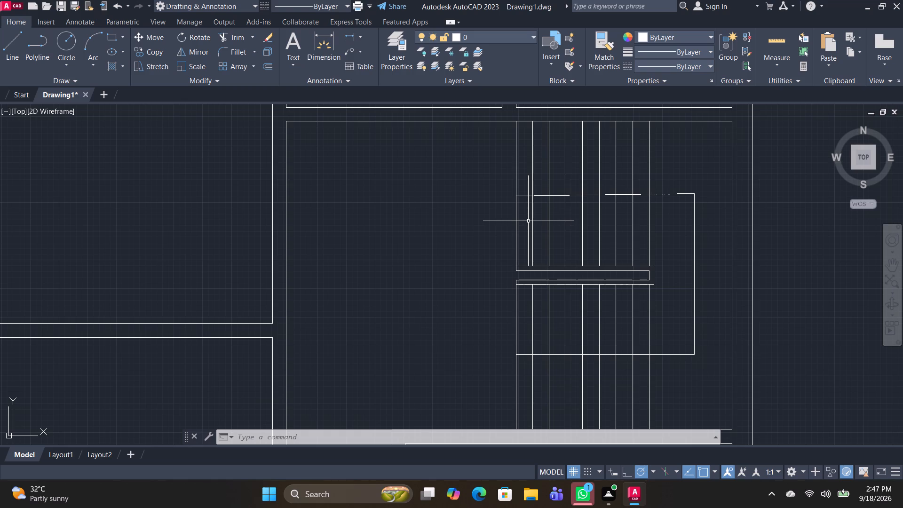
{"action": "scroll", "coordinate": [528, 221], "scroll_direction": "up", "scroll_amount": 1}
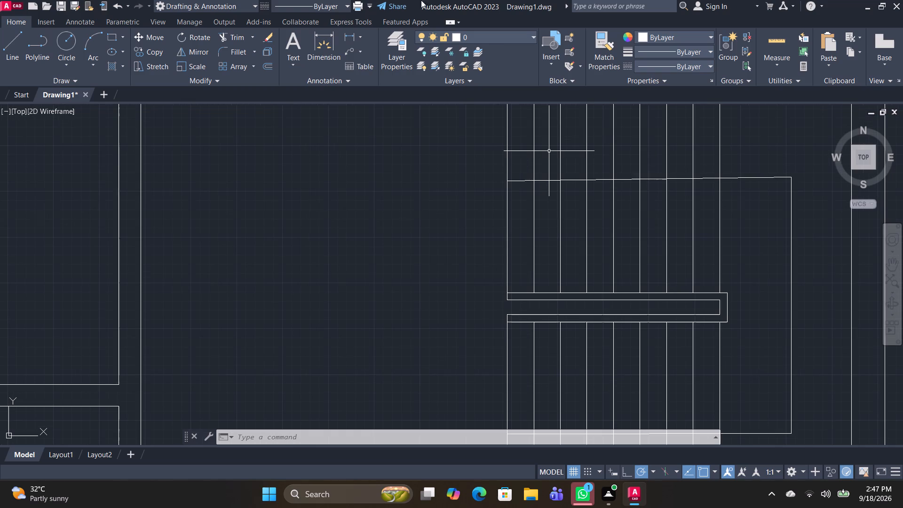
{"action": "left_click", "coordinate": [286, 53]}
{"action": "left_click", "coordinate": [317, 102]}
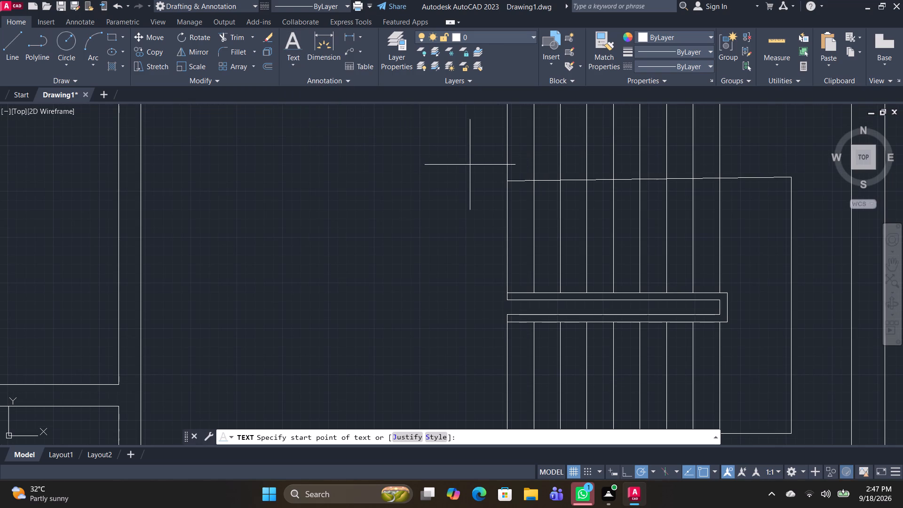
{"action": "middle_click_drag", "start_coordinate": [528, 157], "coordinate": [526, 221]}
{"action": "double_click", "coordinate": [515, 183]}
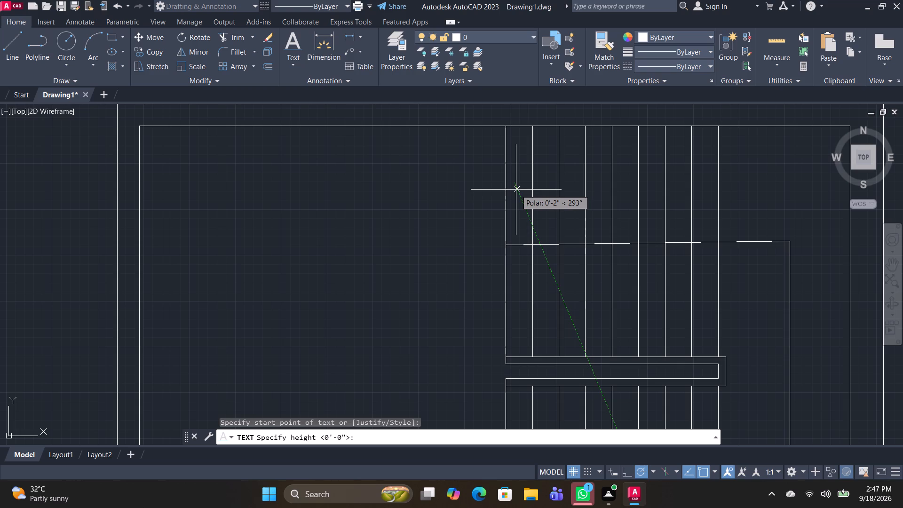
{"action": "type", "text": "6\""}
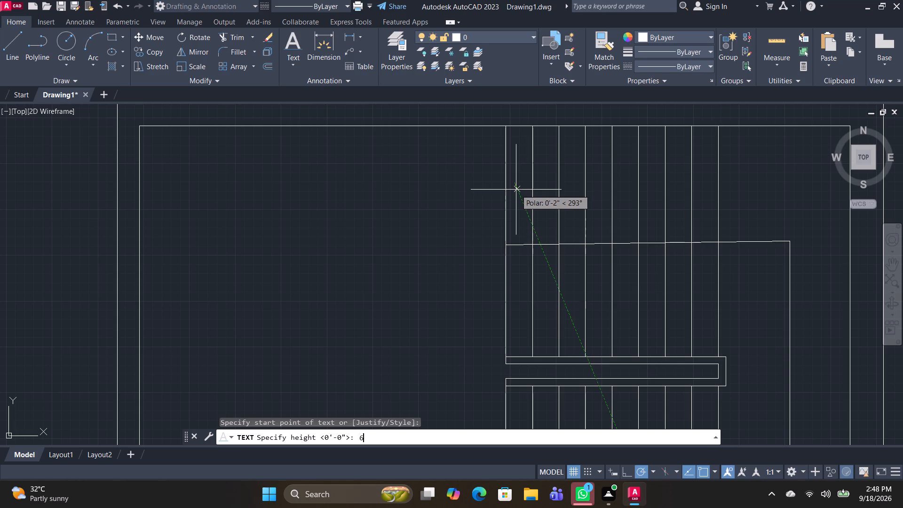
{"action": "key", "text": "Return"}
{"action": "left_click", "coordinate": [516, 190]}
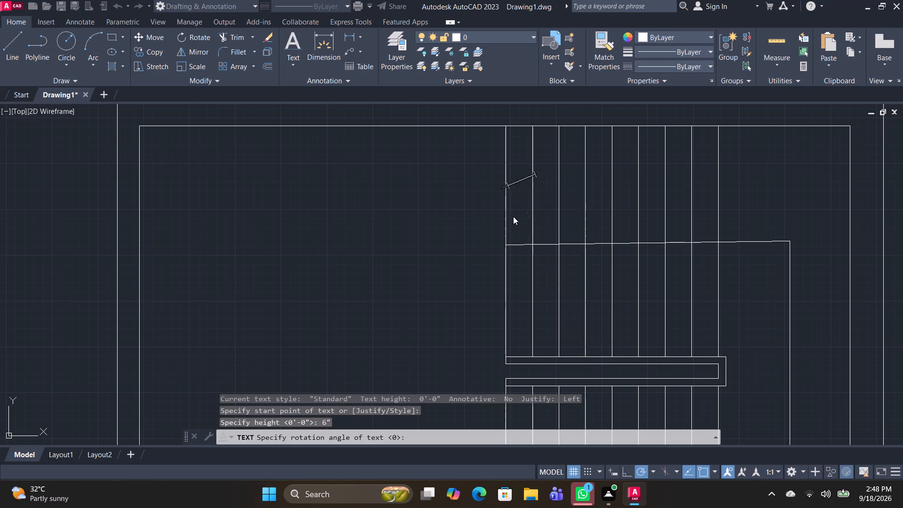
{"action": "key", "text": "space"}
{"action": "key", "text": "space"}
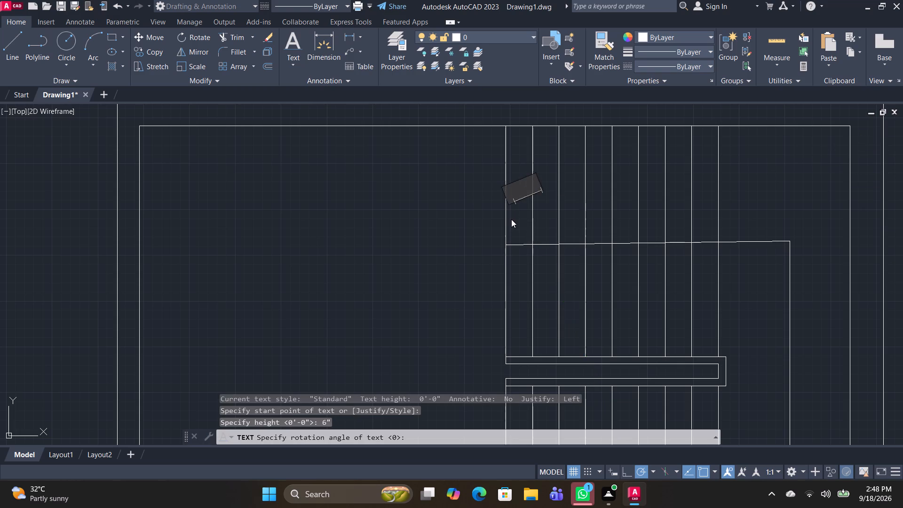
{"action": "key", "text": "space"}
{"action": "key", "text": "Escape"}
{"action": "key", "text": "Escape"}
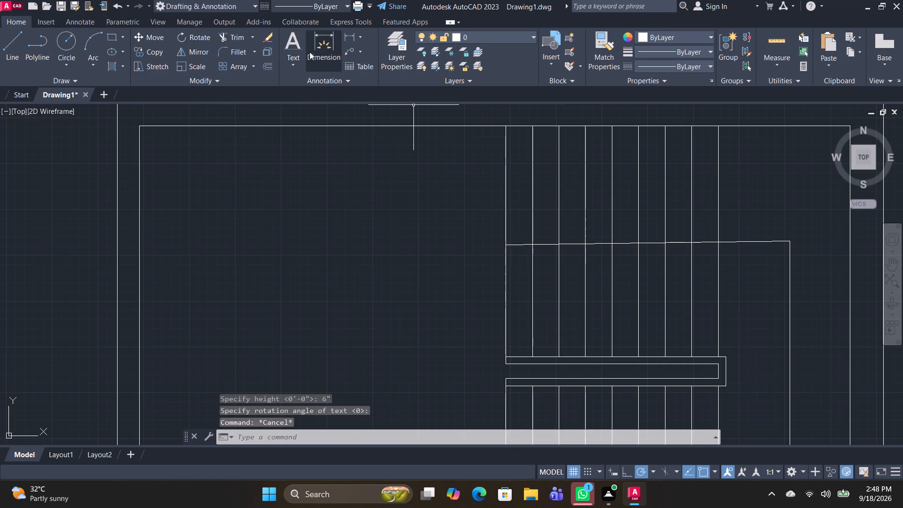
Place single-line text reading UP on the upper flight's first tread, accepting the default height and 0 rotation.
{"action": "left_click", "coordinate": [290, 33]}
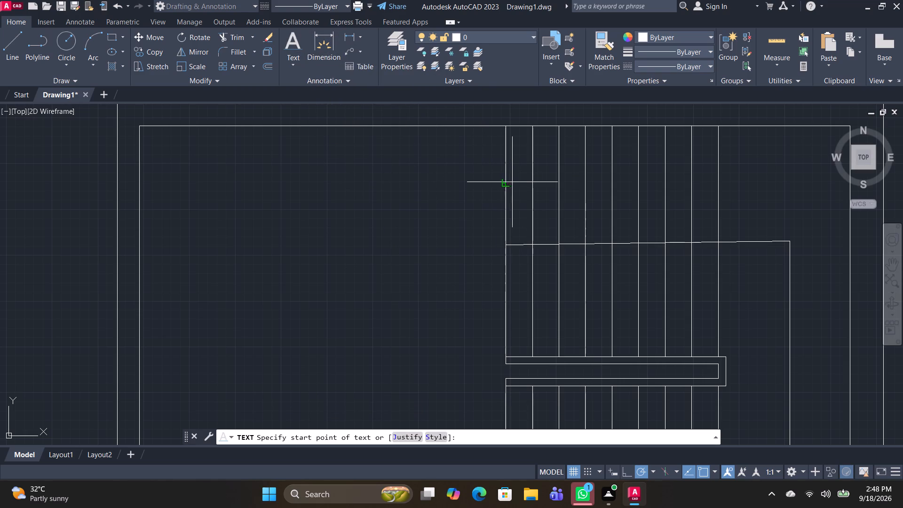
{"action": "left_click", "coordinate": [513, 181]}
{"action": "key", "text": "space"}
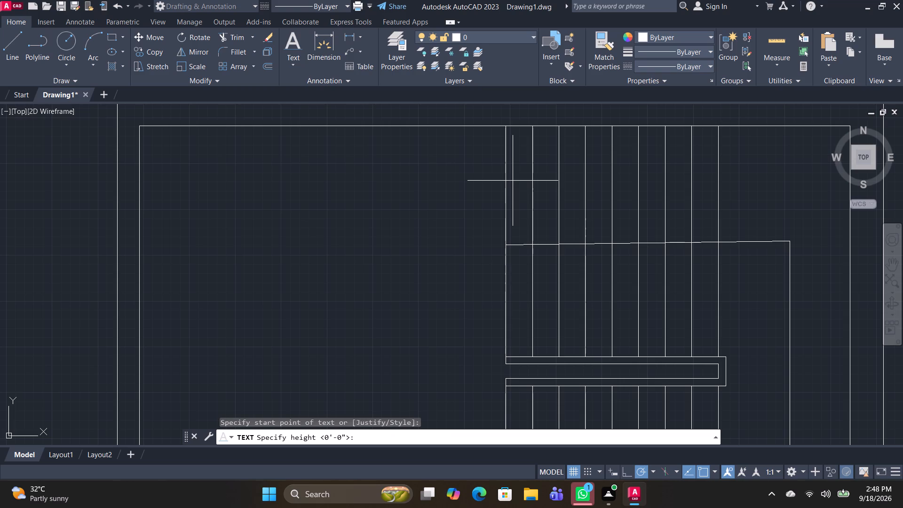
{"action": "key", "text": "space"}
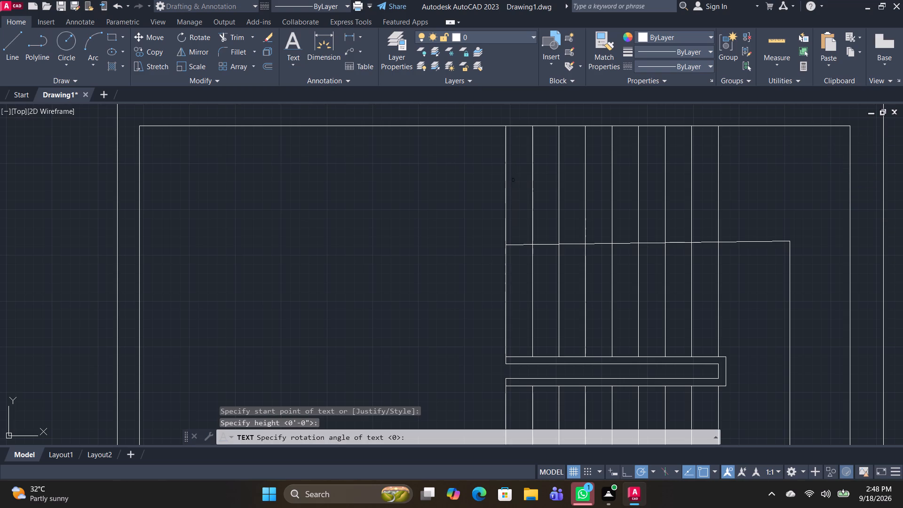
{"action": "type", "text": "UO"}
{"action": "key", "text": "BackSpace"}
{"action": "scroll", "coordinate": [513, 181], "scroll_direction": "up", "scroll_amount": 7}
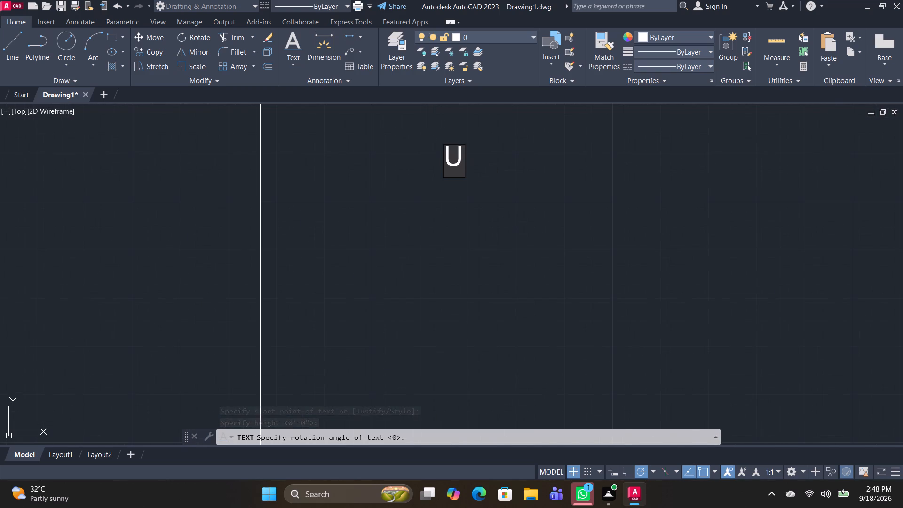
{"action": "key", "text": "p"}
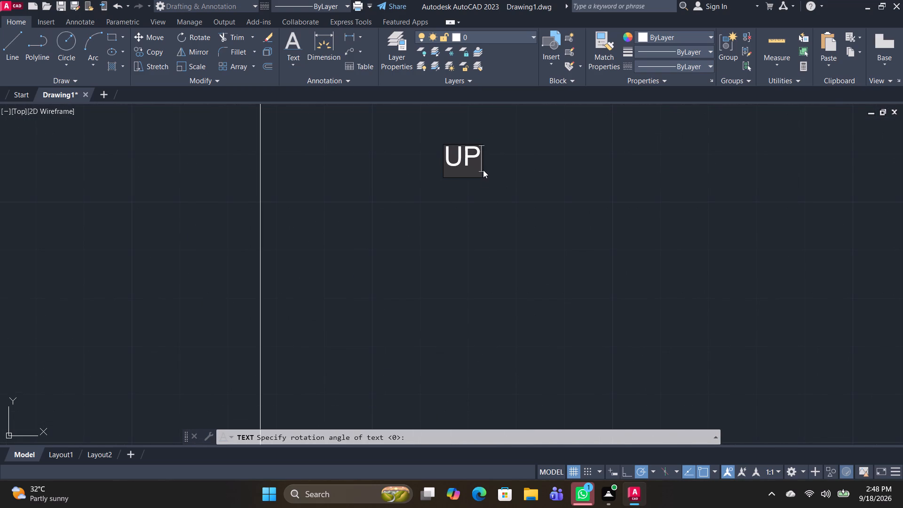
{"action": "left_click", "coordinate": [483, 170]}
{"action": "key", "text": "space"}
{"action": "key", "text": "space"}
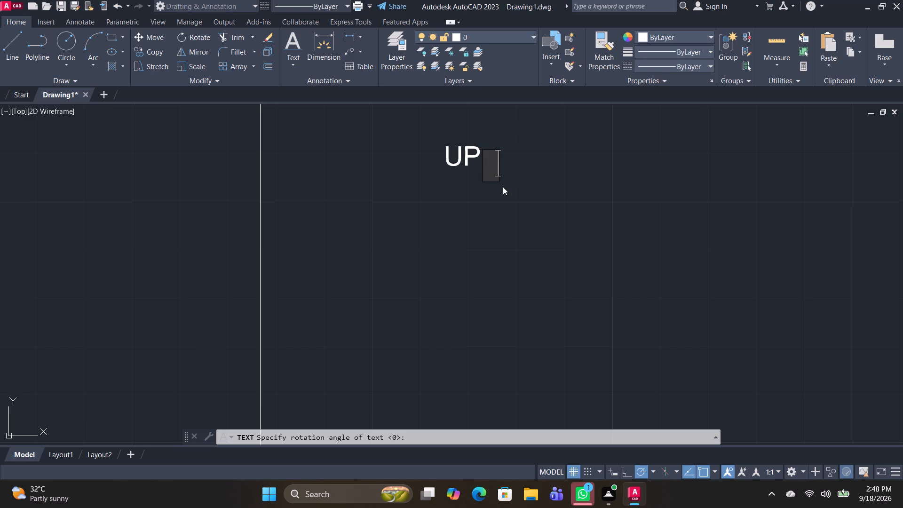
{"action": "key", "text": "space"}
{"action": "key", "text": "Escape"}
{"action": "key", "text": "Escape"}
Finish the text entry and scale the UP label up by eye until it is slightly wider than one tread.
{"action": "left_click", "coordinate": [497, 185]}
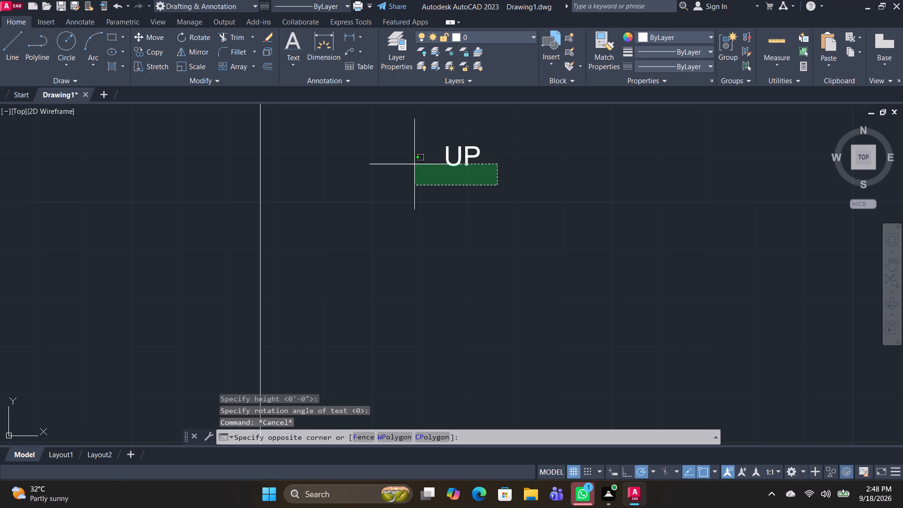
{"action": "left_click", "coordinate": [413, 143]}
{"action": "scroll", "coordinate": [441, 193], "scroll_direction": "down", "scroll_amount": 3}
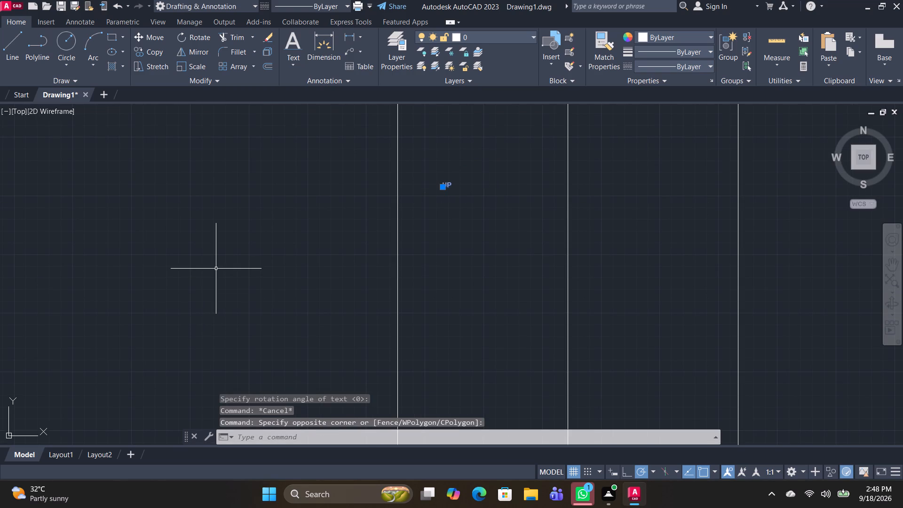
{"action": "type", "text": "SC"}
{"action": "key", "text": "space"}
{"action": "left_click", "coordinate": [428, 194]}
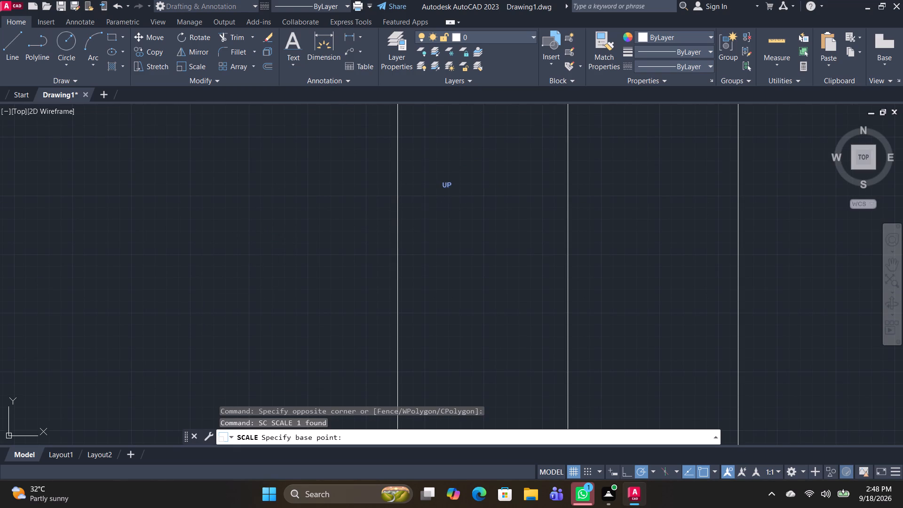
{"action": "scroll", "coordinate": [389, 245], "scroll_direction": "down", "scroll_amount": 4}
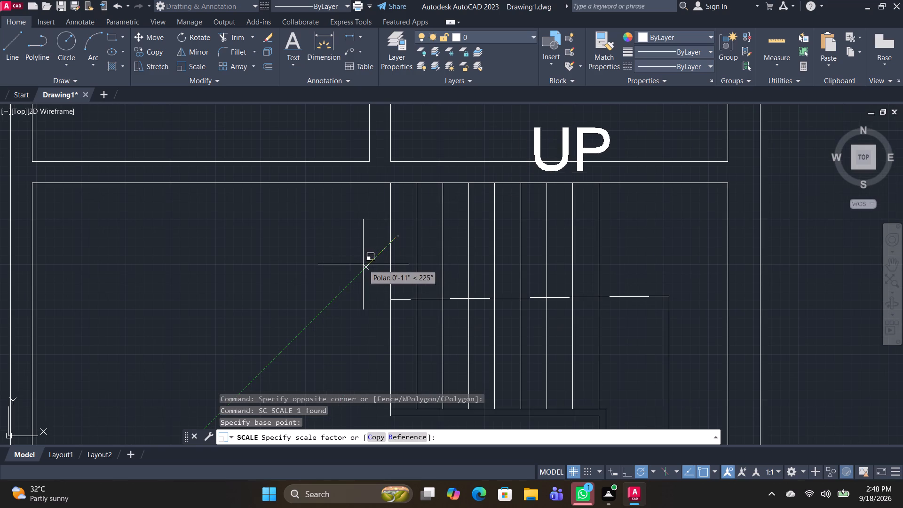
{"action": "left_click", "coordinate": [384, 249]}
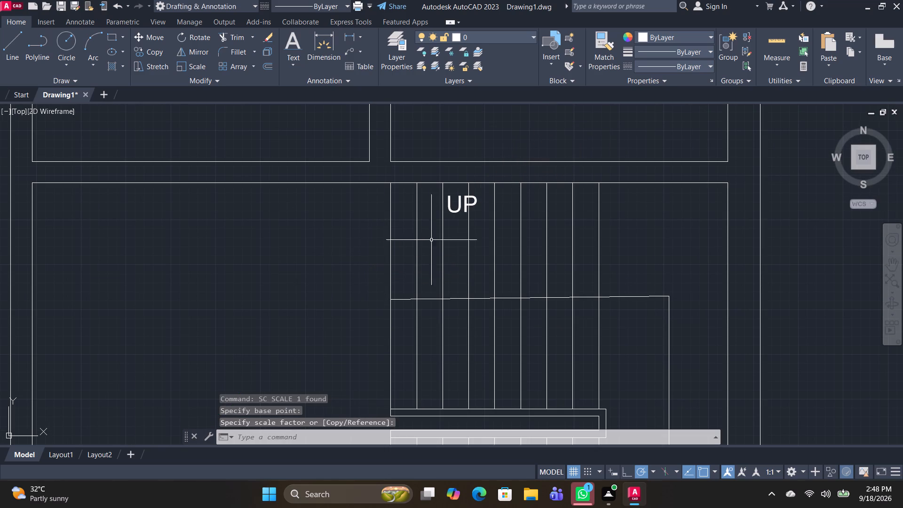
Move the UP label just outside the upper flight's first tread, above the start of the travel line.
{"action": "left_click", "coordinate": [457, 208]}
{"action": "type", "text": "M"}
{"action": "key", "text": "space"}
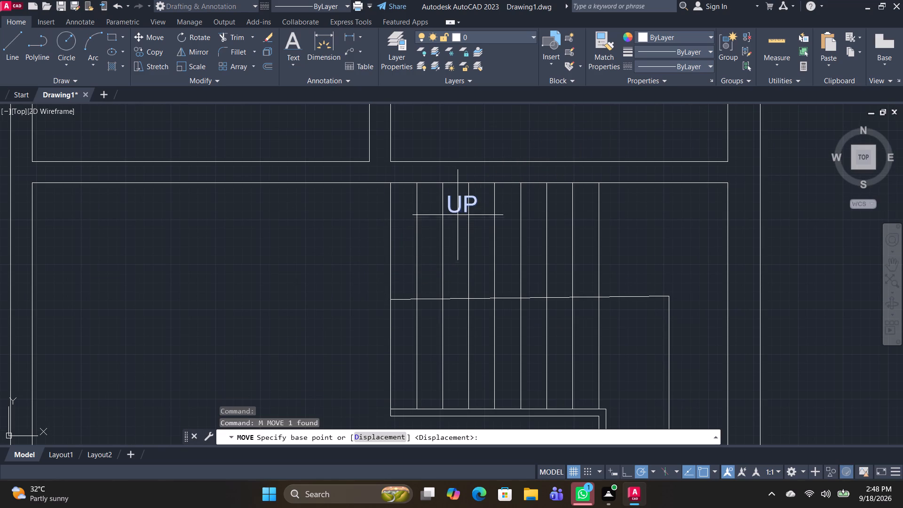
{"action": "left_click", "coordinate": [458, 225]}
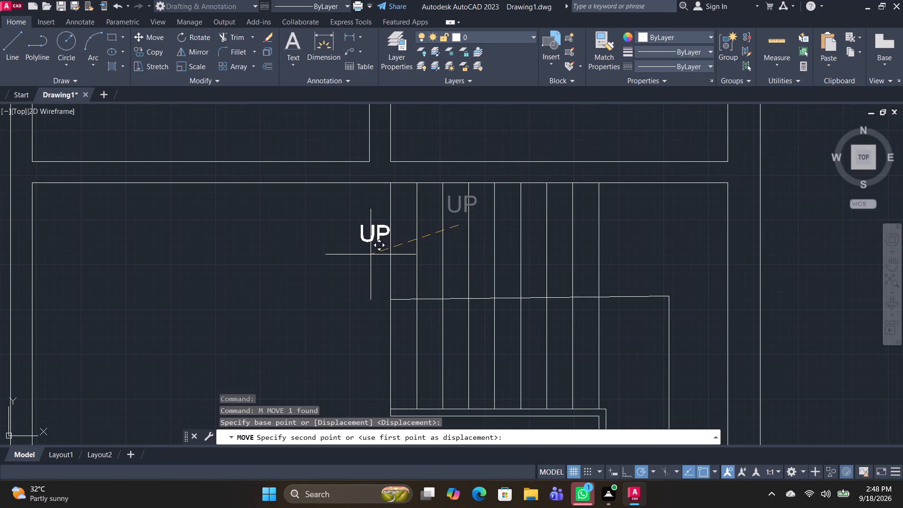
{"action": "left_click", "coordinate": [369, 259]}
Copy the UP label straight down to beside the travel line's end at the lower flight.
{"action": "middle_click_drag", "start_coordinate": [364, 264], "coordinate": [412, 215]}
{"action": "left_click", "coordinate": [414, 206]}
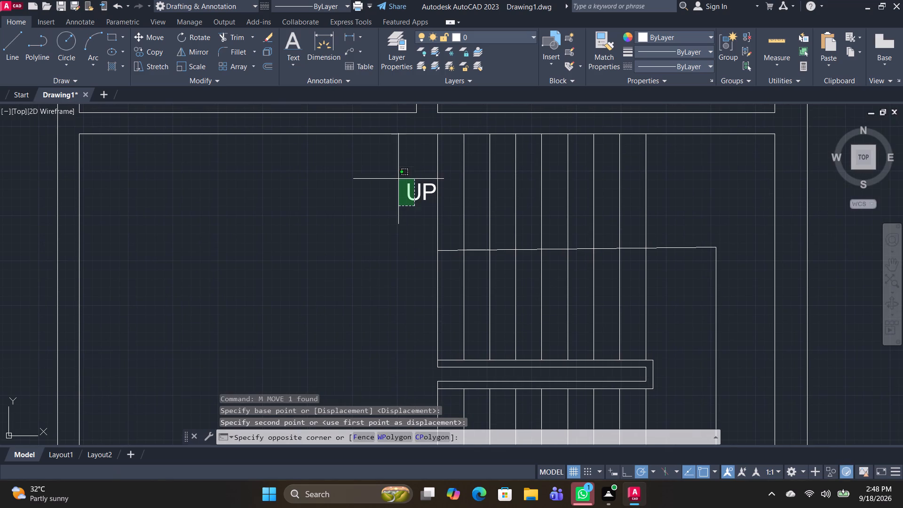
{"action": "left_click", "coordinate": [398, 179]}
{"action": "key", "text": "m"}
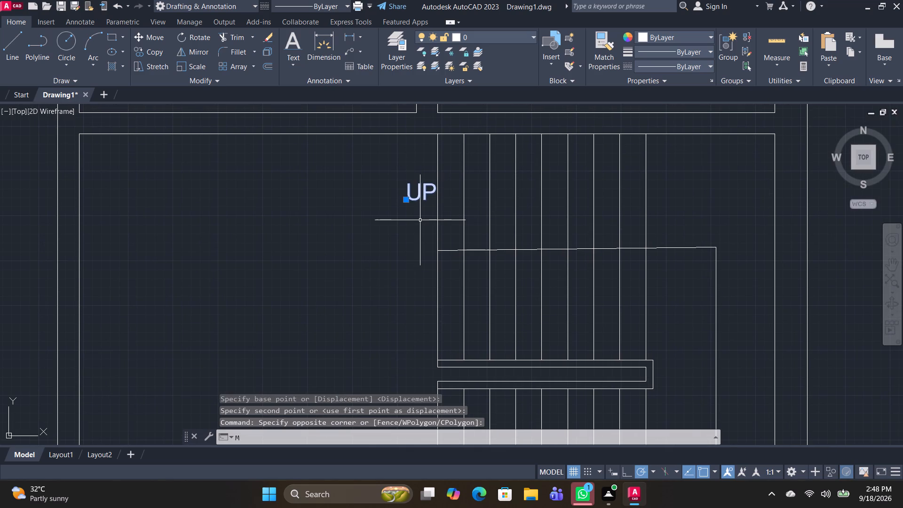
{"action": "key", "text": "BackSpace"}
{"action": "type", "text": "CO"}
{"action": "key", "text": "space"}
{"action": "left_click", "coordinate": [420, 220]}
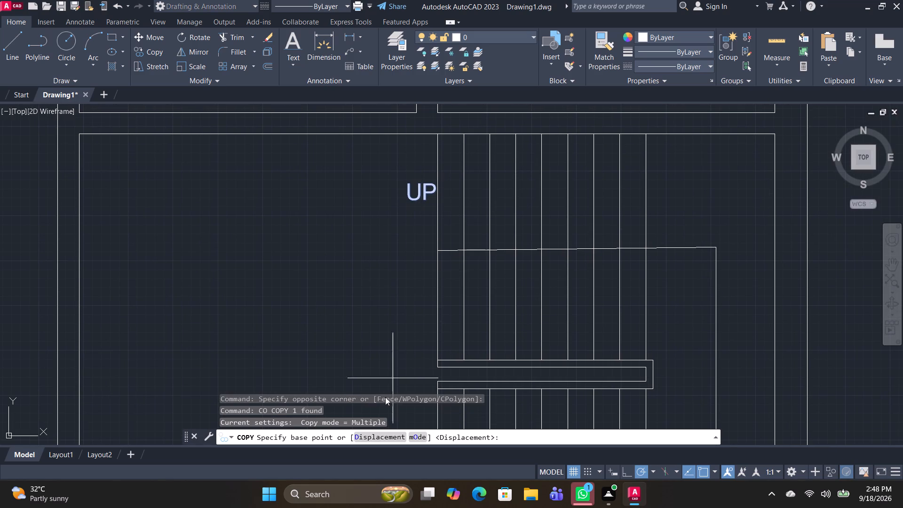
{"action": "left_click", "coordinate": [417, 218]}
{"action": "middle_click_drag", "start_coordinate": [407, 422], "coordinate": [408, 405]}
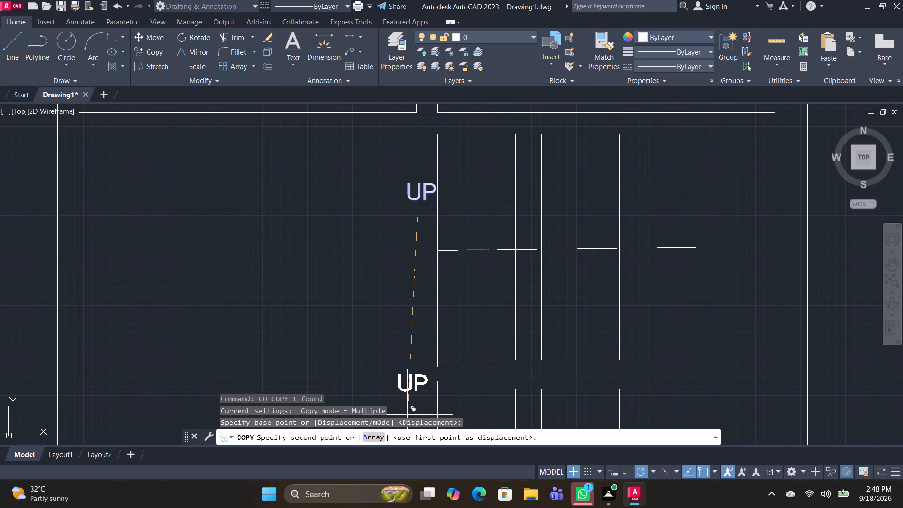
{"action": "middle_click_drag", "start_coordinate": [408, 405], "coordinate": [432, 252]}
{"action": "scroll", "coordinate": [433, 286], "scroll_direction": "down", "scroll_amount": 3}
{"action": "scroll", "coordinate": [427, 343], "scroll_direction": "up", "scroll_amount": 3}
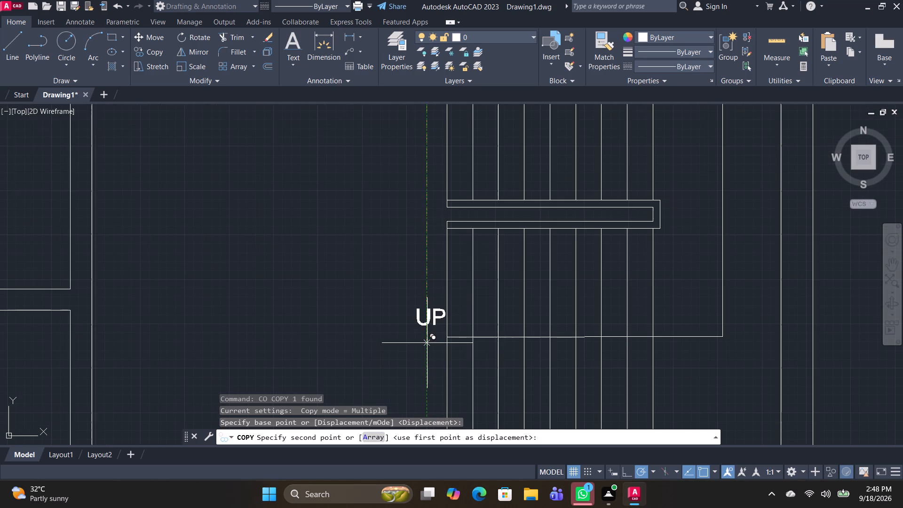
{"action": "left_click", "coordinate": [424, 351]}
{"action": "key", "text": "c"}
{"action": "key", "text": "space"}
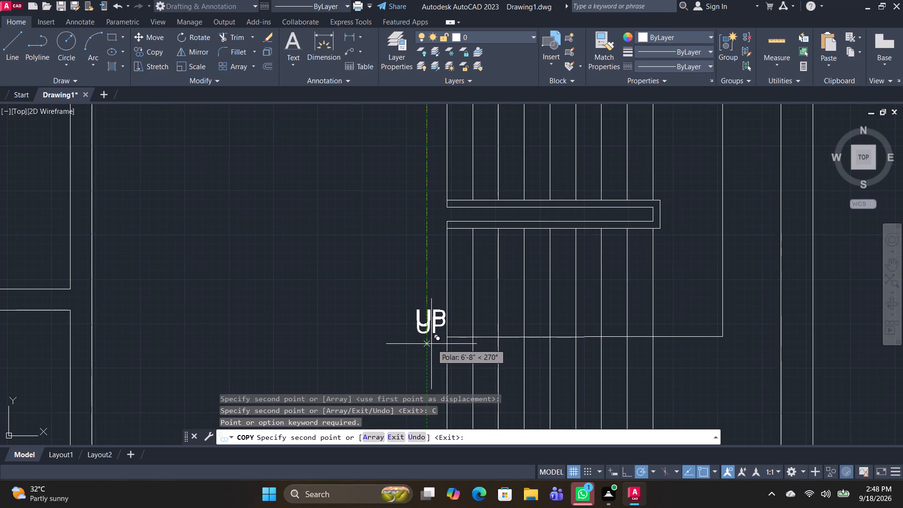
{"action": "key", "text": "Escape"}
Change the copied label beside the lower flight to read DN.
{"action": "left_click", "coordinate": [426, 323]}
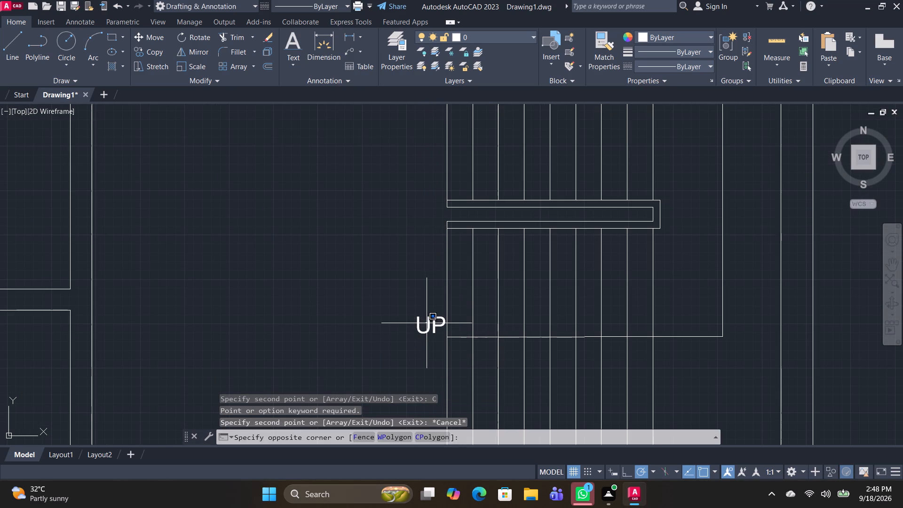
{"action": "double_click", "coordinate": [430, 323]}
{"action": "double_click", "coordinate": [430, 324]}
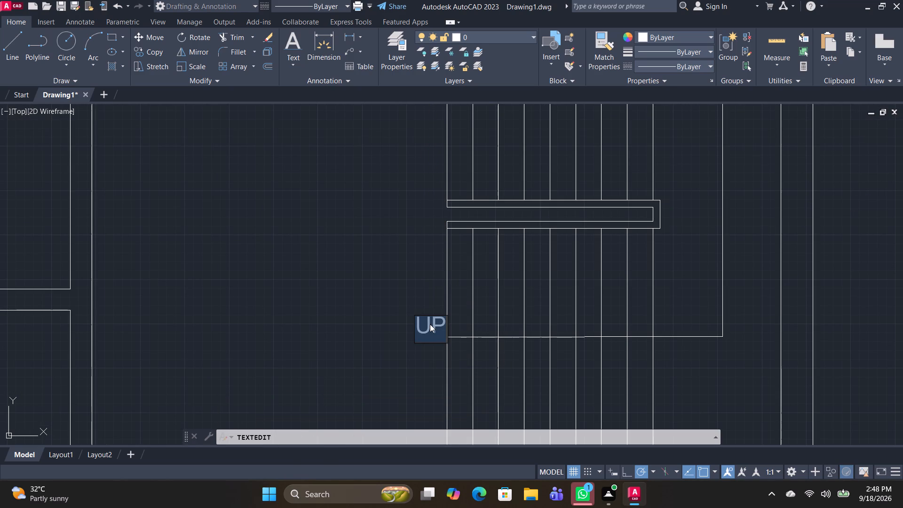
{"action": "key", "text": "d"}
{"action": "key", "text": "n"}
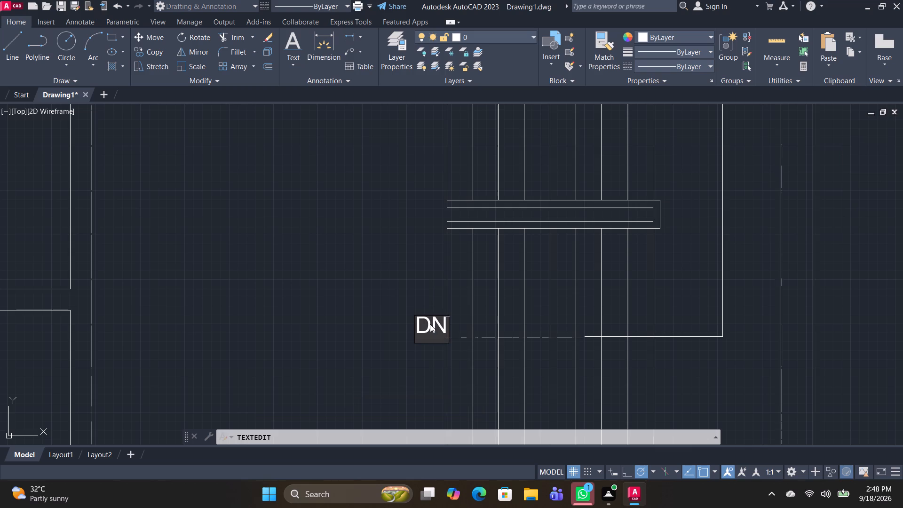
{"action": "key", "text": "Return"}
{"action": "key", "text": "grave"}
{"action": "scroll", "coordinate": [461, 317], "scroll_direction": "down", "scroll_amount": 1}
{"action": "key", "text": "grave"}
{"action": "scroll", "coordinate": [461, 317], "scroll_direction": "down", "scroll_amount": 1}
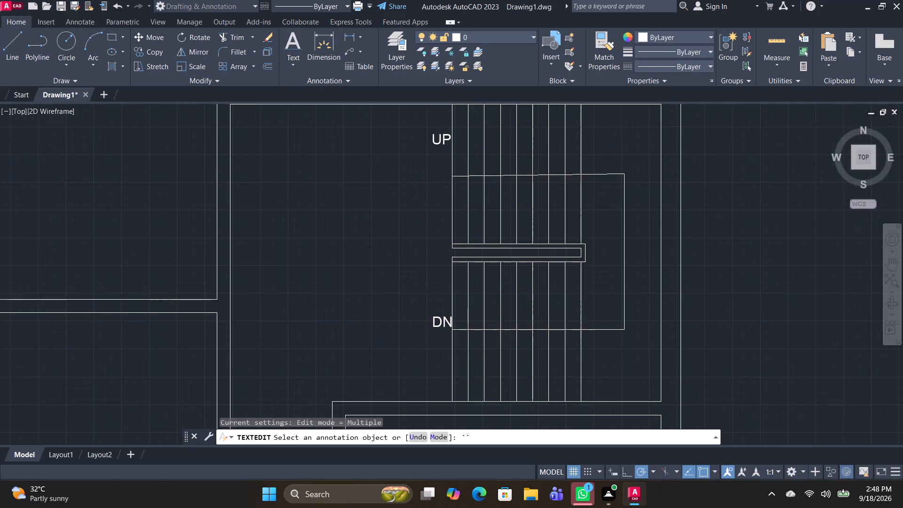
{"action": "scroll", "coordinate": [461, 317], "scroll_direction": "down", "scroll_amount": 1}
{"action": "key", "text": "grave"}
Place single-line text reading KITCHEN/DINNING in the large upper-left room, with height 1' and 0 rotation.
{"action": "middle_click_drag", "start_coordinate": [341, 273], "coordinate": [418, 258]}
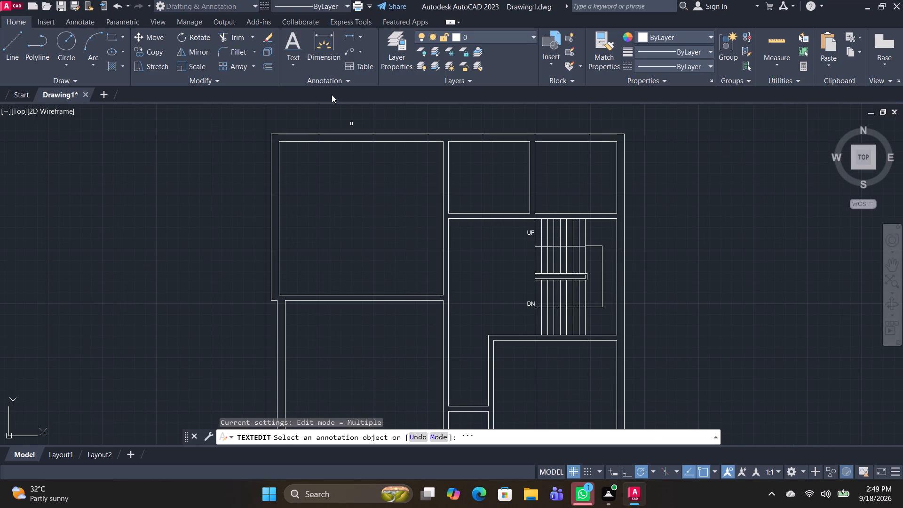
{"action": "left_click", "coordinate": [297, 55]}
{"action": "left_click", "coordinate": [306, 111]}
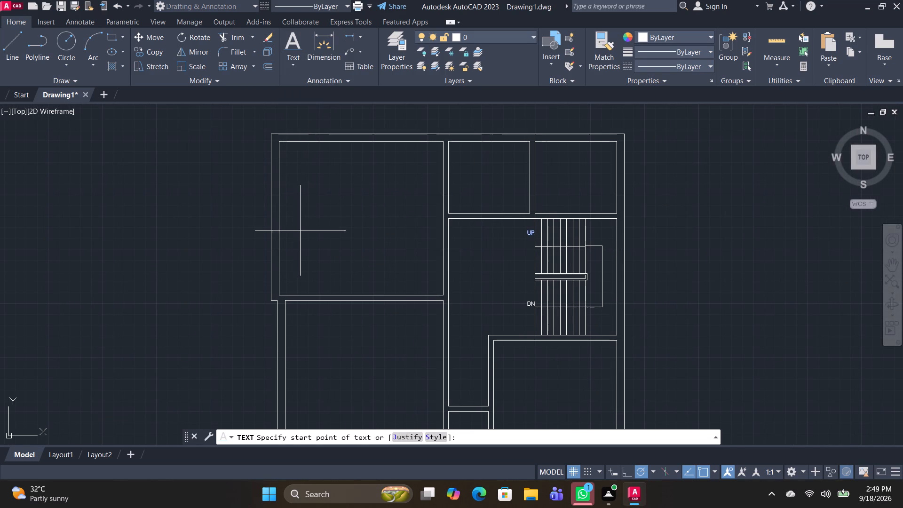
{"action": "left_click", "coordinate": [301, 173]}
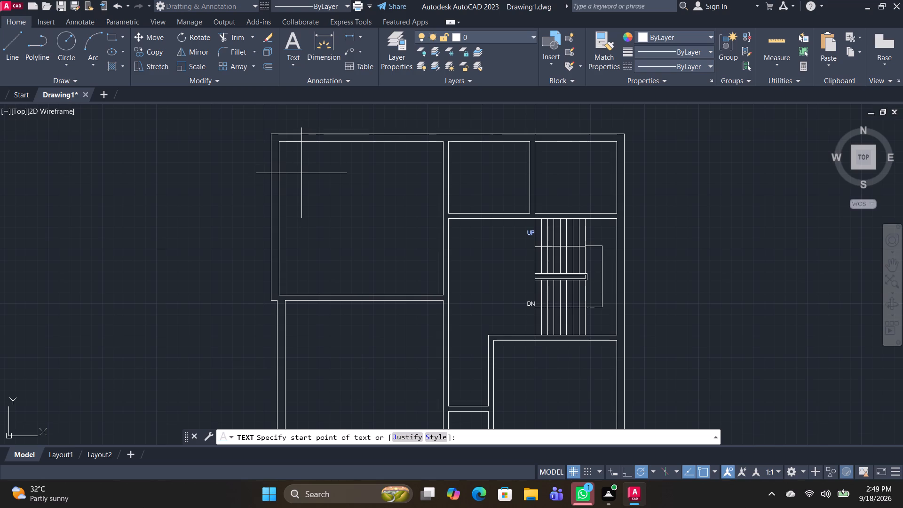
{"action": "type", "text": "1'"}
{"action": "key", "text": "Return"}
{"action": "key", "text": "space"}
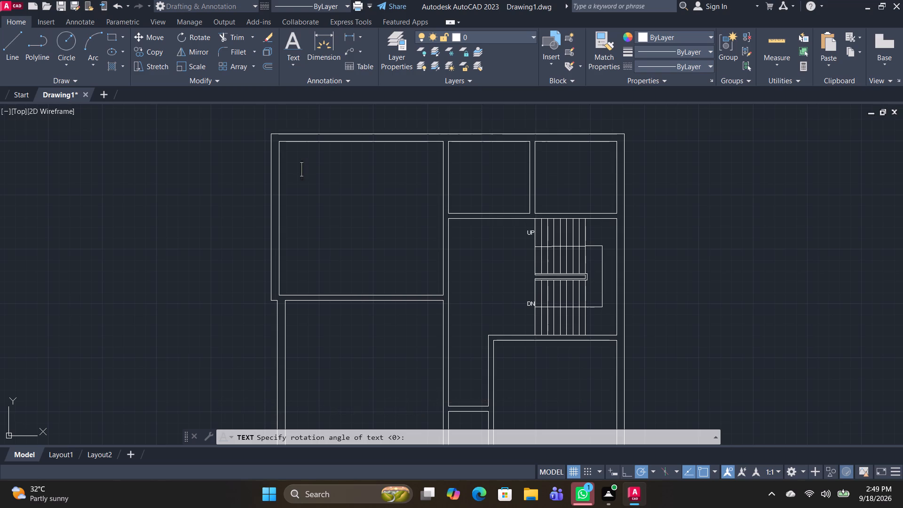
{"action": "type", "text": "KITCHEN"}
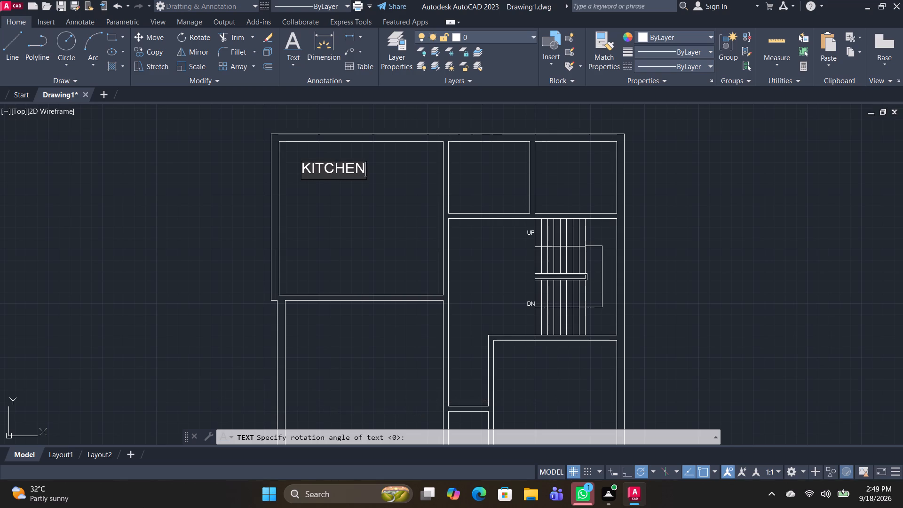
{"action": "key", "text": "slash"}
{"action": "type", "text": "DINNING"}
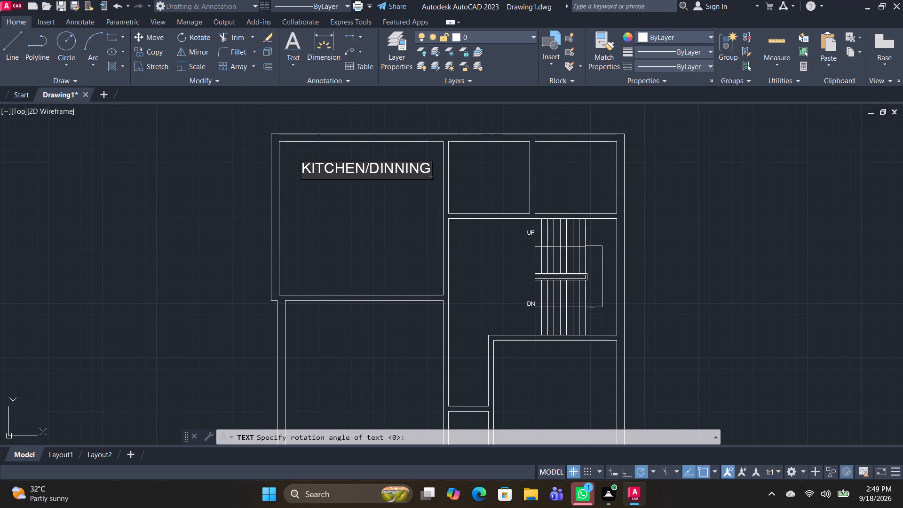
{"action": "key", "text": "space"}
{"action": "key", "text": "space"}
{"action": "key", "text": "space"}
{"action": "key", "text": "Return"}
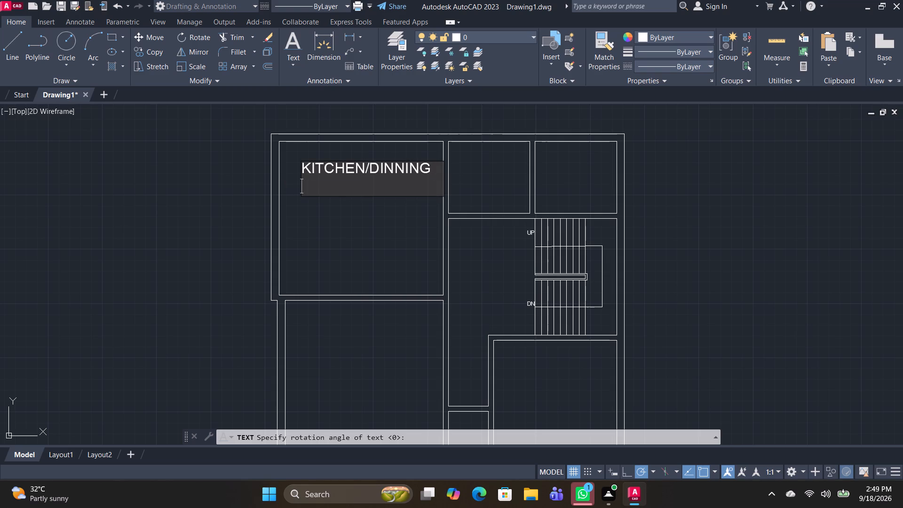
{"action": "key", "text": "Return"}
Copy the KITCHEN/DINNING label into the two upper-right rooms, the lower-right room, the lower-left room and the small space between the lower rooms.
{"action": "left_click", "coordinate": [350, 173]}
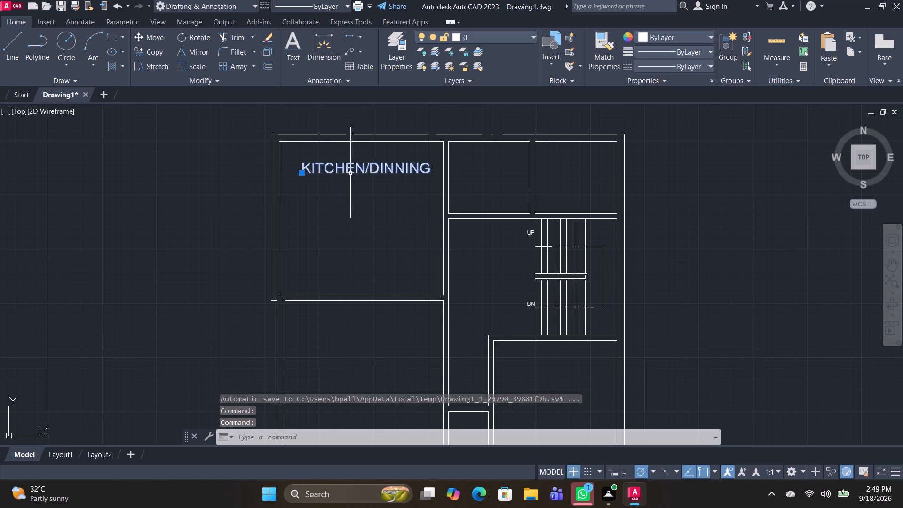
{"action": "type", "text": "CO"}
{"action": "key", "text": "space"}
{"action": "left_click", "coordinate": [356, 183]}
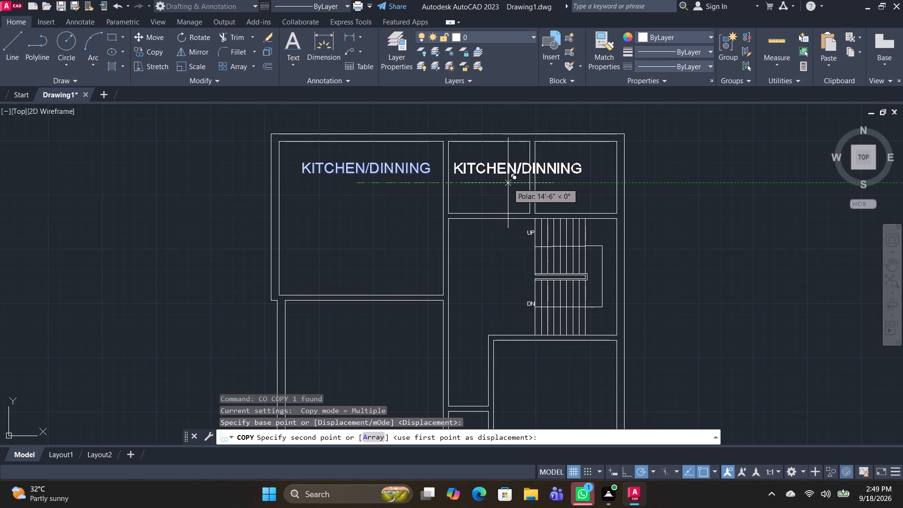
{"action": "left_click", "coordinate": [508, 183]}
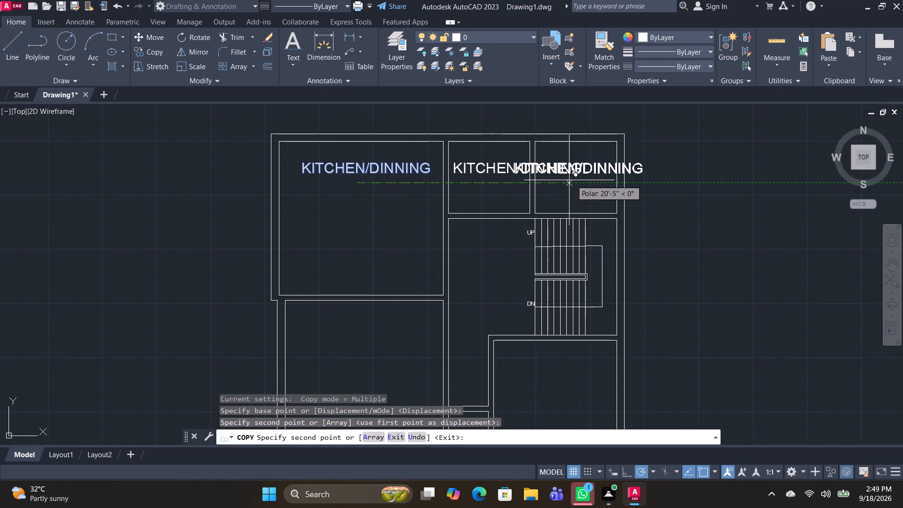
{"action": "left_click", "coordinate": [585, 202]}
{"action": "middle_click_drag", "start_coordinate": [498, 278], "coordinate": [515, 242]}
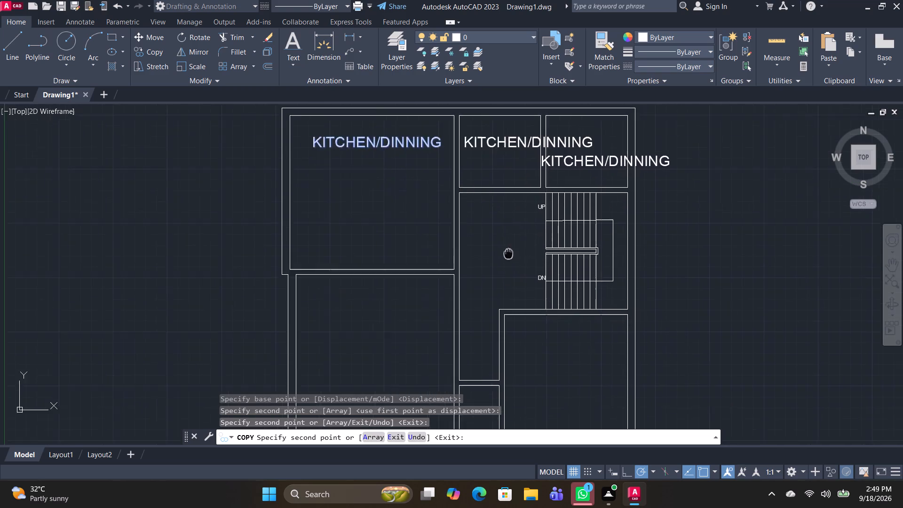
{"action": "middle_click_drag", "start_coordinate": [515, 242], "coordinate": [555, 196]}
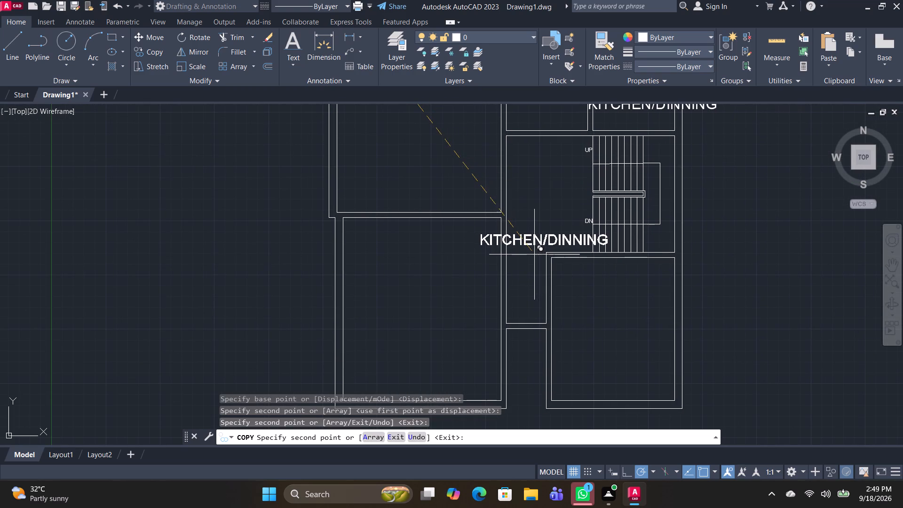
{"action": "left_click", "coordinate": [606, 312]}
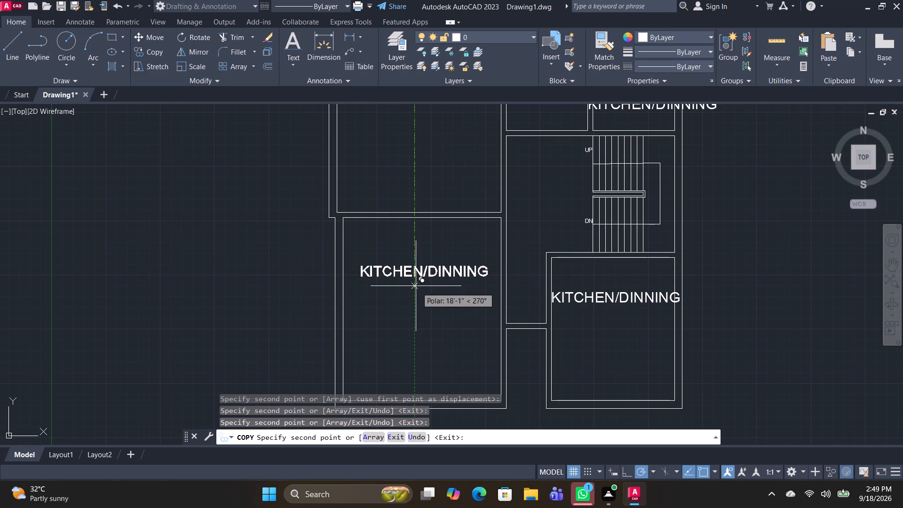
{"action": "left_click", "coordinate": [414, 282]}
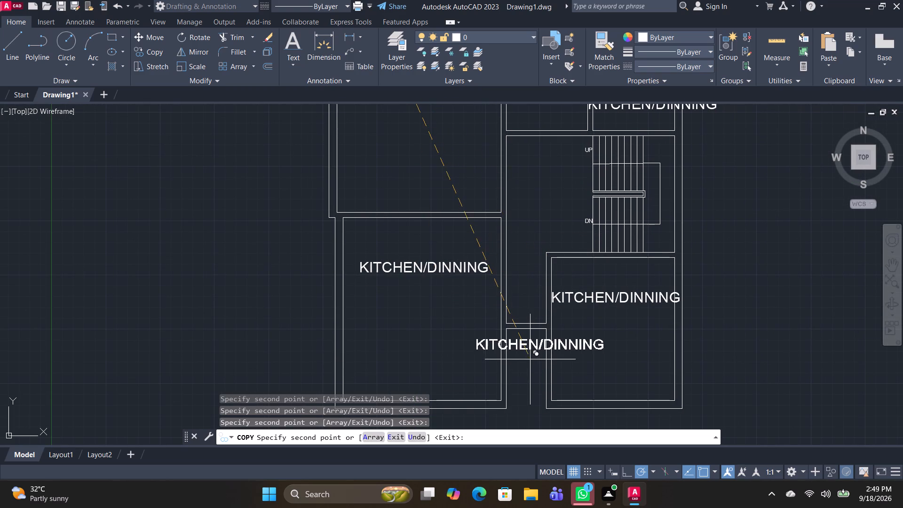
{"action": "left_click", "coordinate": [530, 358]}
{"action": "middle_click_drag", "start_coordinate": [484, 255], "coordinate": [556, 363]}
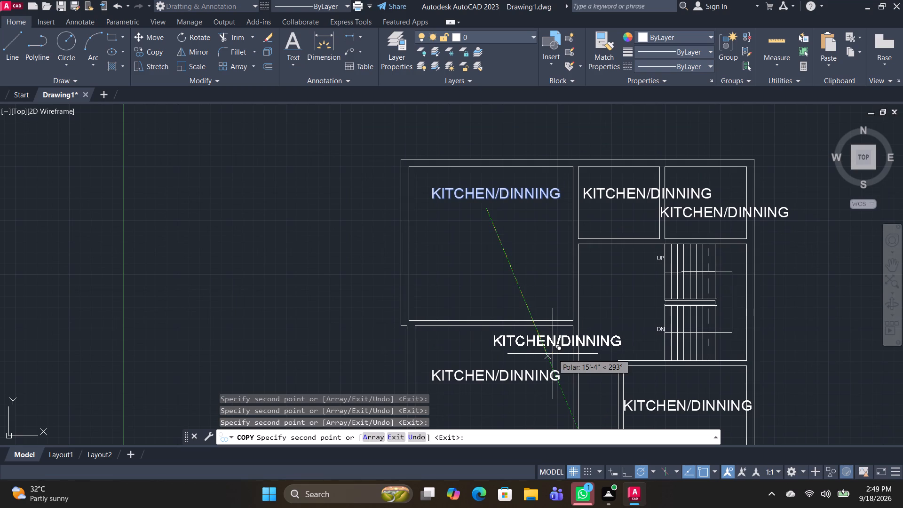
{"action": "key", "text": "Escape"}
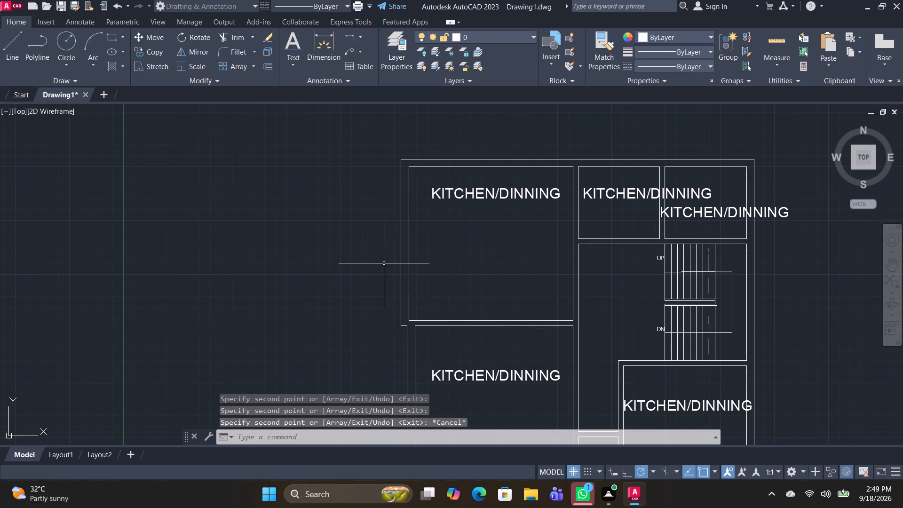
Change the copied KITCHEN/DINNING label in the upper-middle room to read BATH 1.
{"action": "key", "text": "Escape"}
{"action": "double_click", "coordinate": [617, 194]}
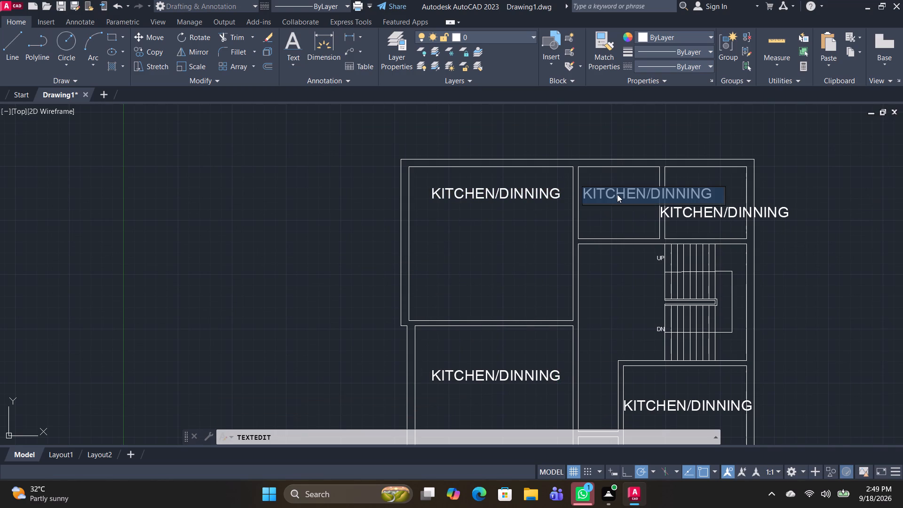
{"action": "type", "text": "BATH"}
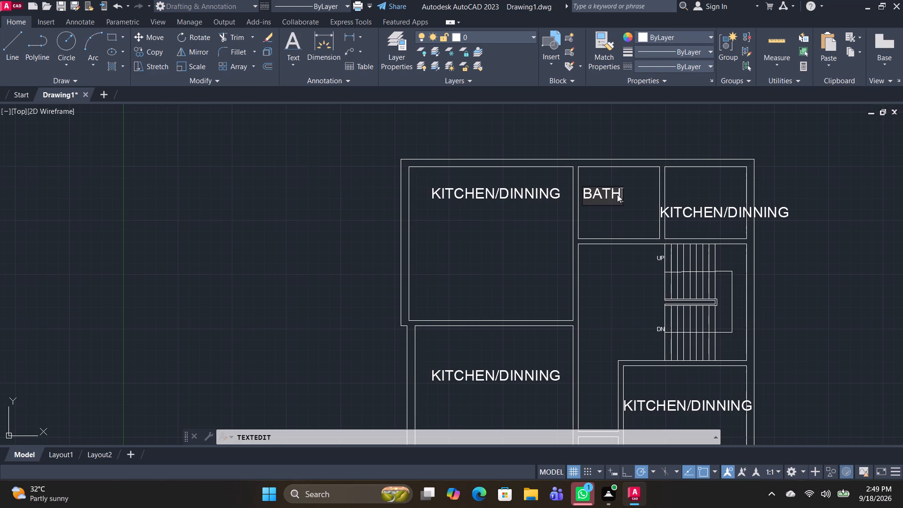
{"action": "key", "text": "space"}
{"action": "type", "text": "1"}
{"action": "key", "text": "Return"}
{"action": "key", "text": "Return"}
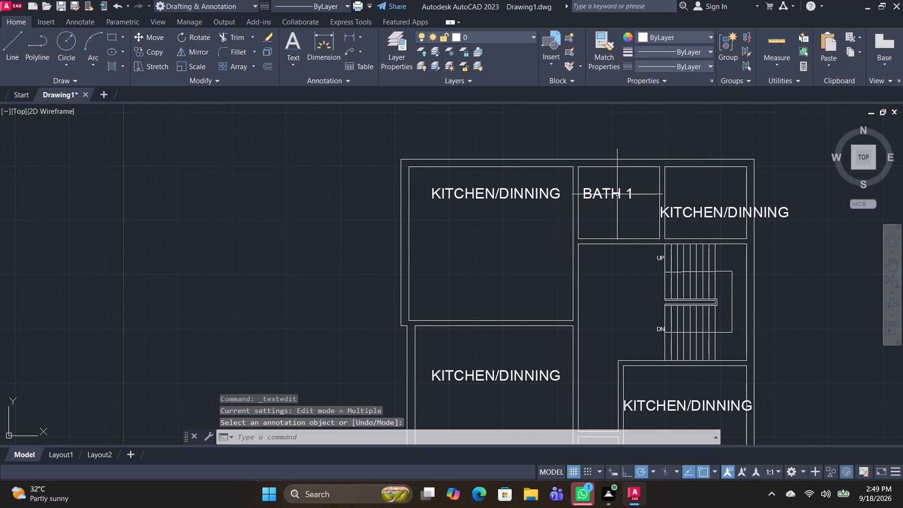
Change the copied label in the upper-right room to read BATH 2.
{"action": "left_click", "coordinate": [679, 211]}
{"action": "left_click", "coordinate": [679, 211]}
{"action": "type", "text": "BATH 2"}
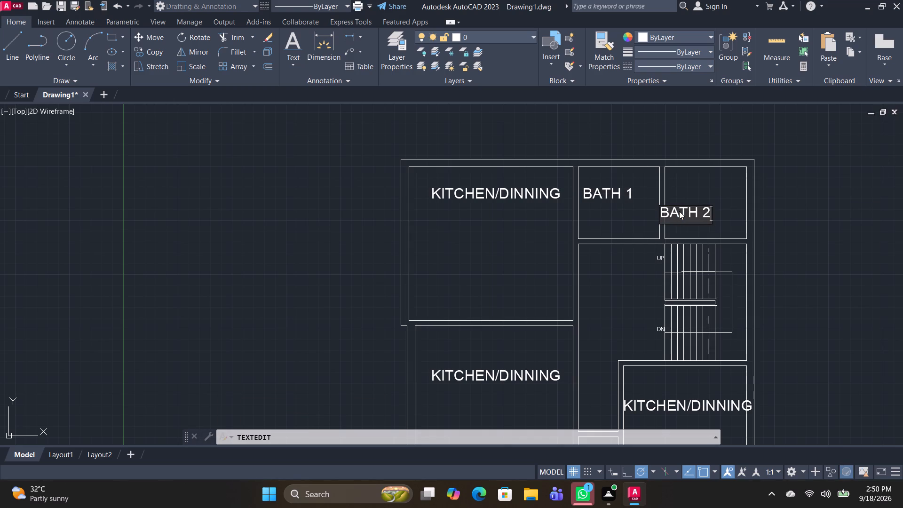
{"action": "key", "text": "space"}
{"action": "key", "text": "Return"}
{"action": "key", "text": "Return"}
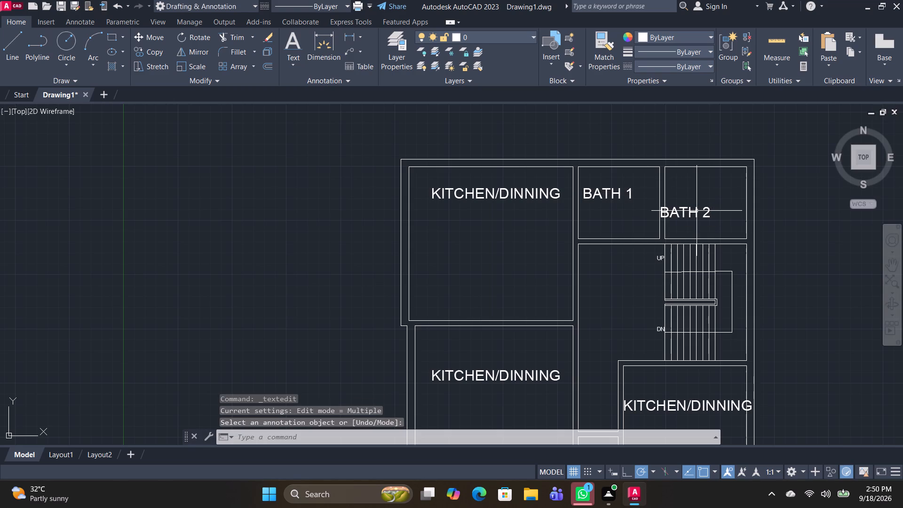
Move the BATH 2 label off the partition wall into the upper-right room, level with the BATH 1 label.
{"action": "left_click", "coordinate": [690, 214]}
{"action": "type", "text": "M"}
{"action": "key", "text": "space"}
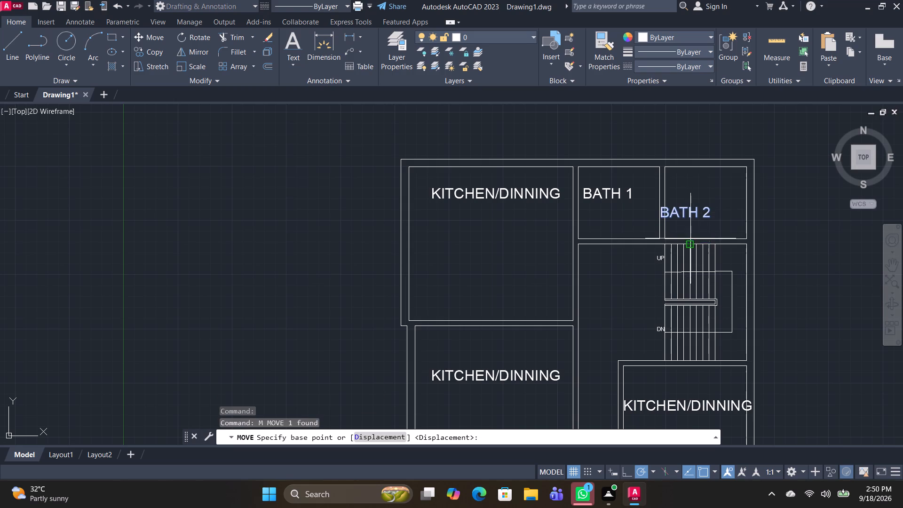
{"action": "left_click", "coordinate": [682, 227]}
{"action": "left_click", "coordinate": [702, 208]}
{"action": "key", "text": "space"}
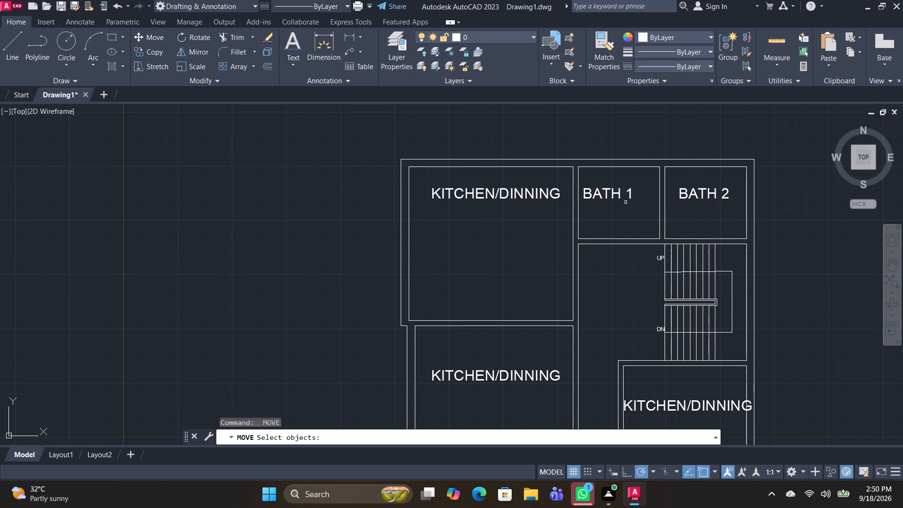
{"action": "scroll", "coordinate": [607, 243], "scroll_direction": "down", "scroll_amount": 1}
{"action": "middle_click_drag", "start_coordinate": [608, 278], "coordinate": [605, 171]}
{"action": "key", "text": "space"}
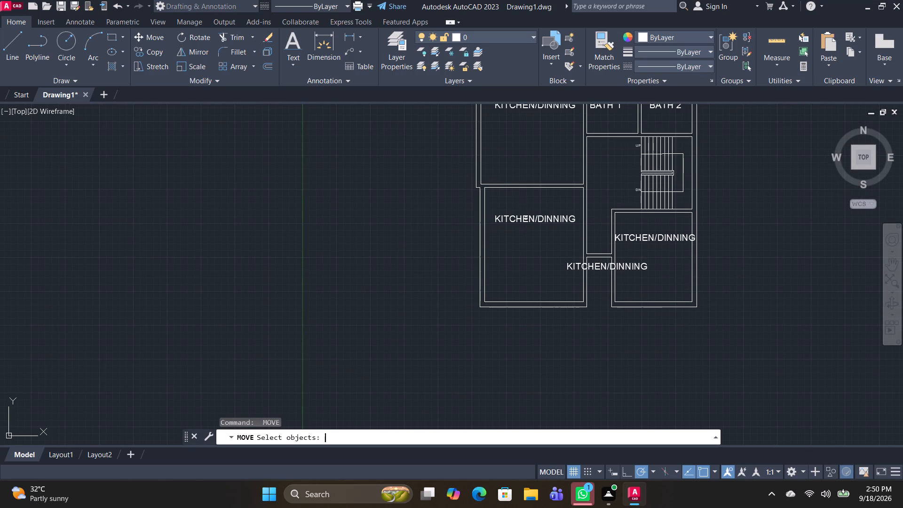
{"action": "key", "text": "Escape"}
Change the copied KITCHEN/DINNING label in the lower-left room to read LIVING ROOM.
{"action": "double_click", "coordinate": [523, 220]}
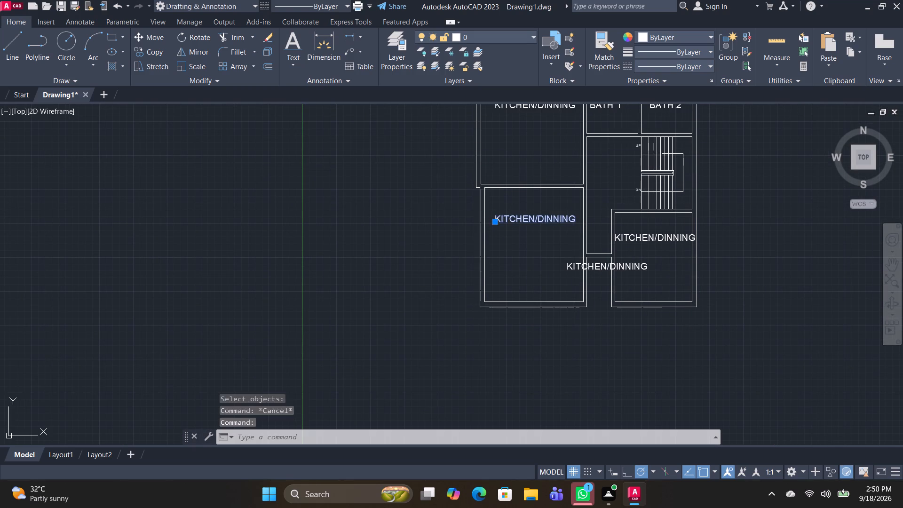
{"action": "type", "text": "LIVING ROOM"}
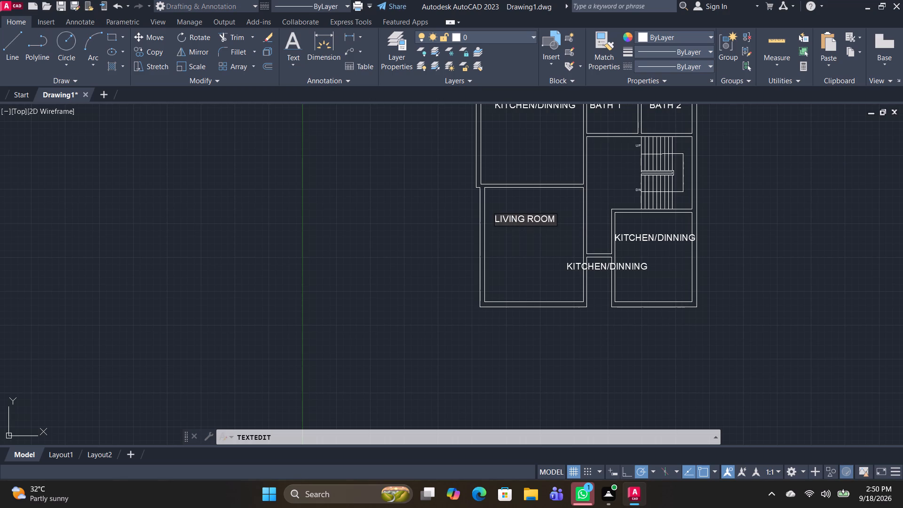
{"action": "key", "text": "Return"}
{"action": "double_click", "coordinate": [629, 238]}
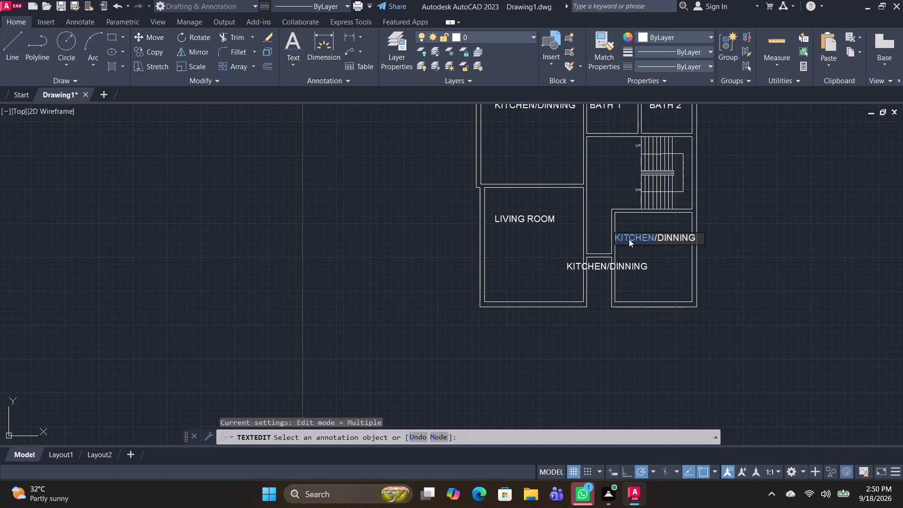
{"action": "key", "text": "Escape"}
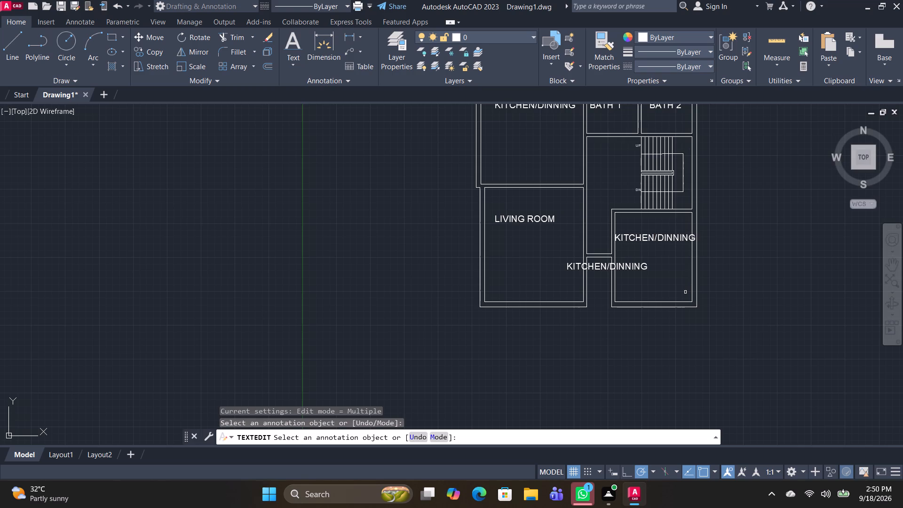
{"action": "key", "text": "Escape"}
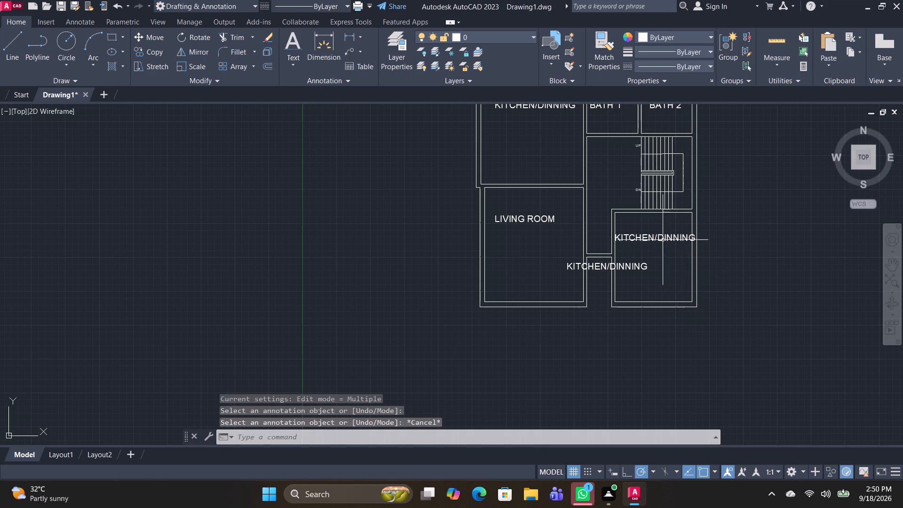
Change the copied KITCHEN/DINNING label in the lower-right room to read BEDROOM 1.
{"action": "double_click", "coordinate": [661, 237]}
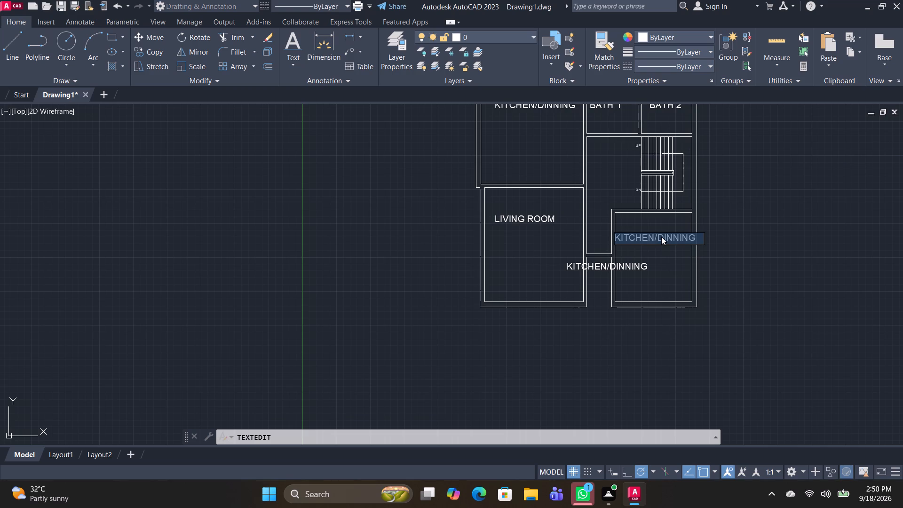
{"action": "type", "text": "BEDROOM 1"}
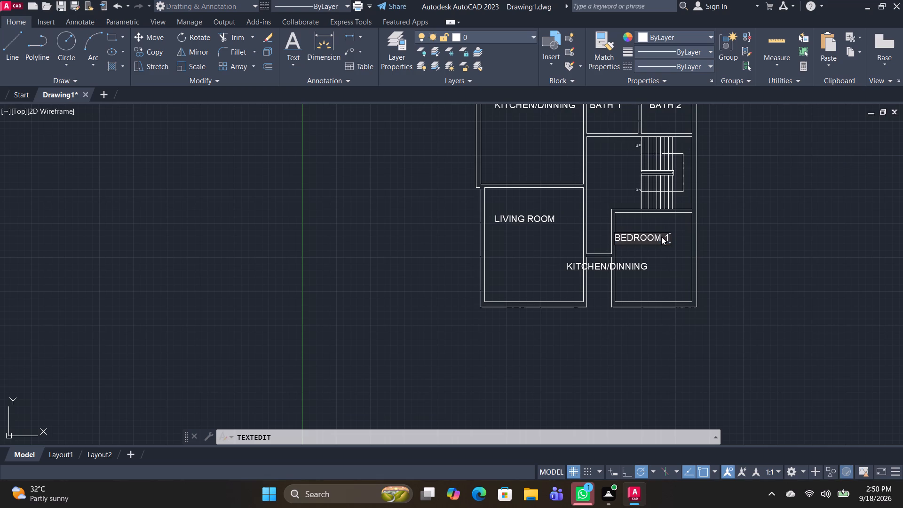
{"action": "key", "text": "Return"}
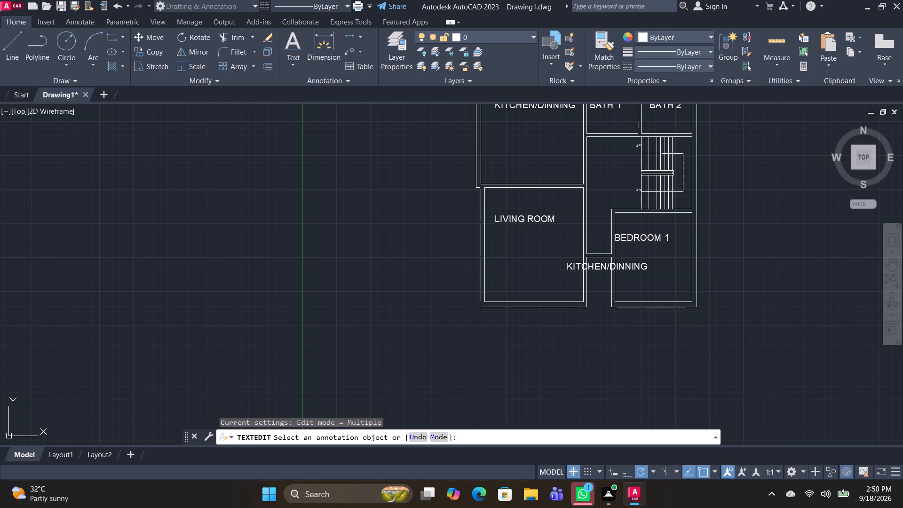
{"action": "left_click", "coordinate": [635, 237]}
{"action": "key", "text": "Escape"}
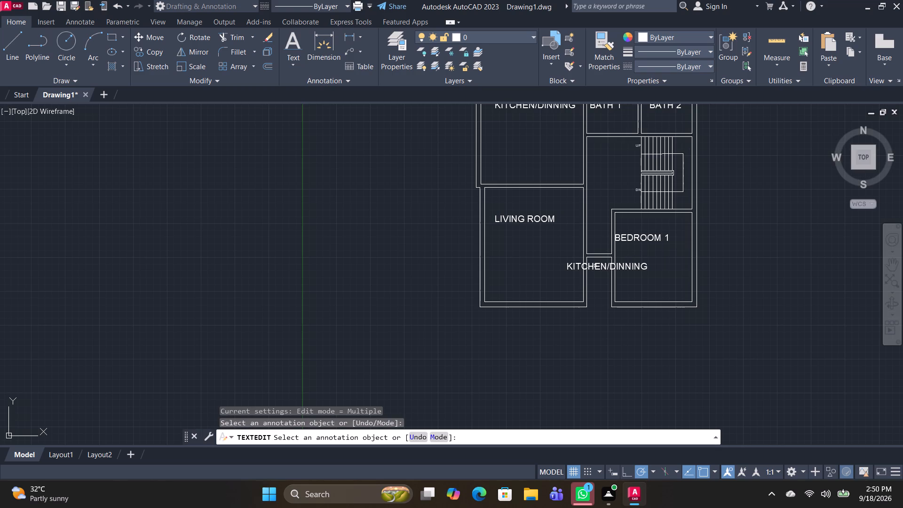
Change the remaining copied label between the two lower rooms to read ENTRY.
{"action": "double_click", "coordinate": [597, 264]}
{"action": "type", "text": "ENTRY"}
{"action": "key", "text": "space"}
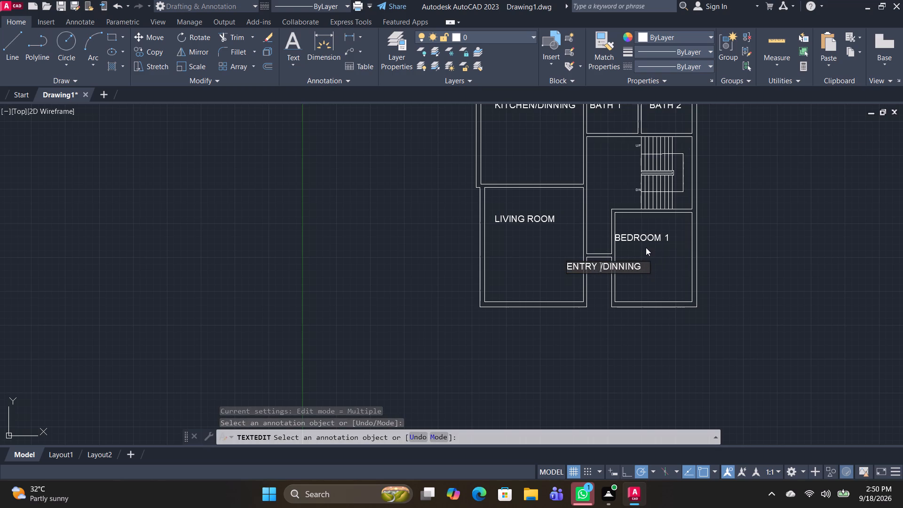
{"action": "left_click", "coordinate": [644, 267]}
{"action": "key", "text": "BackSpace"}
{"action": "key", "text": "BackSpace"}
{"action": "key", "text": "BackSpace"}
{"action": "key", "text": "BackSpace"}
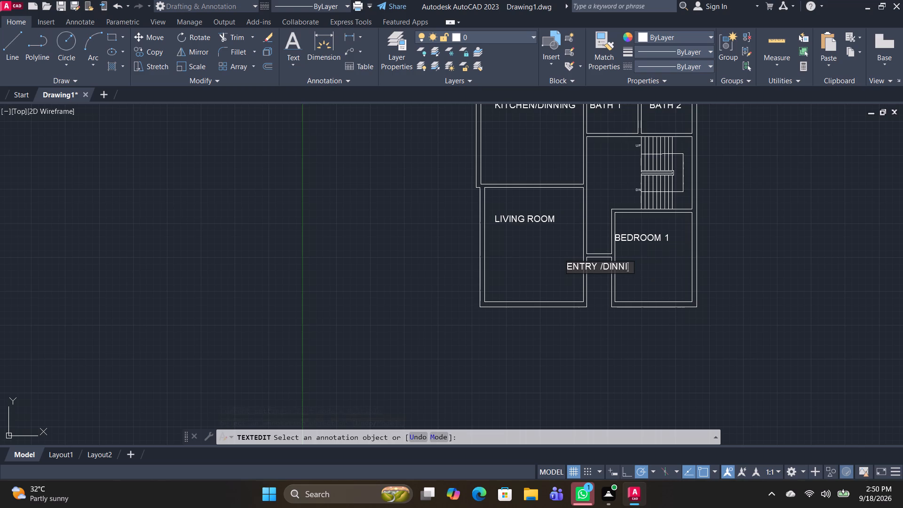
{"action": "key", "text": "BackSpace"}
{"action": "key", "text": "BackSpace"}
{"action": "key", "text": "BackSpace"}
{"action": "key", "text": "BackSpace"}
{"action": "key", "text": "BackSpace"}
{"action": "key", "text": "Return"}
{"action": "key", "text": "space"}
Move the ENTRY label up into the narrow passage between the living room and BEDROOM 1.
{"action": "type", "text": "M"}
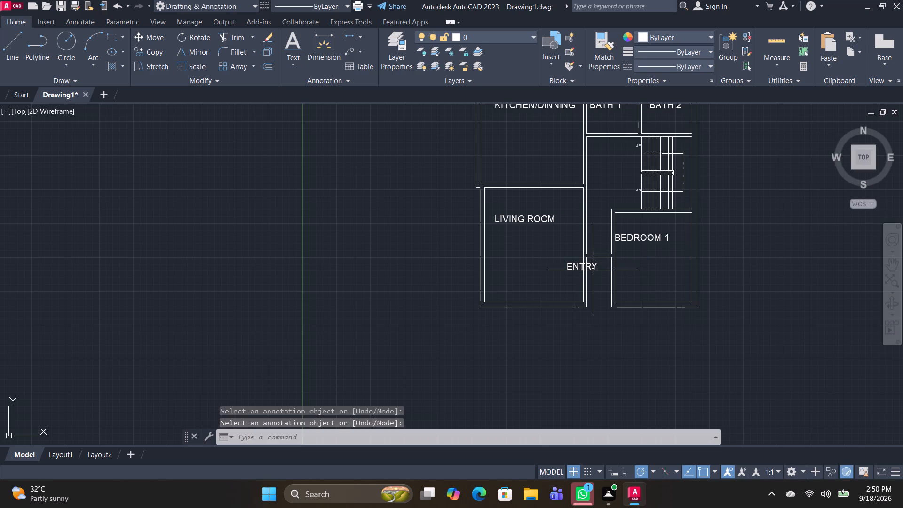
{"action": "key", "text": "space"}
{"action": "left_click", "coordinate": [576, 263]}
{"action": "key", "text": "space"}
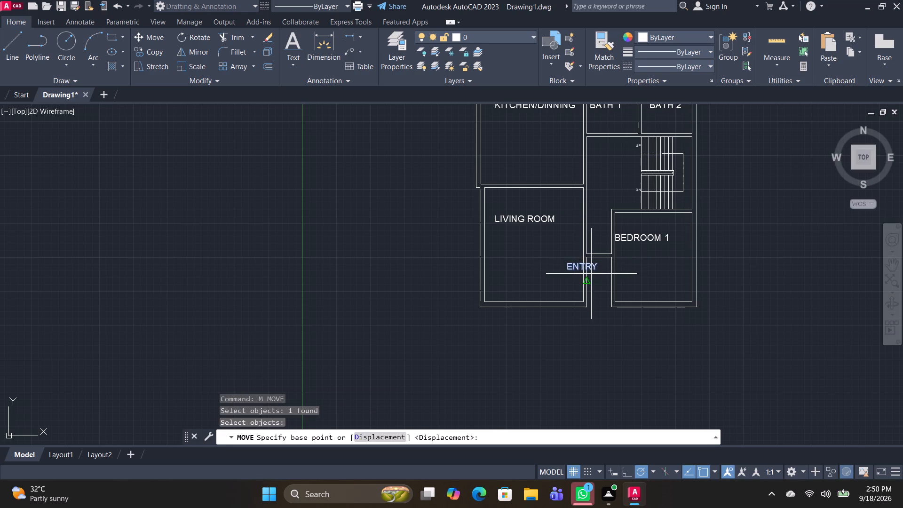
{"action": "left_click", "coordinate": [593, 274]}
{"action": "scroll", "coordinate": [602, 254], "scroll_direction": "up", "scroll_amount": 4}
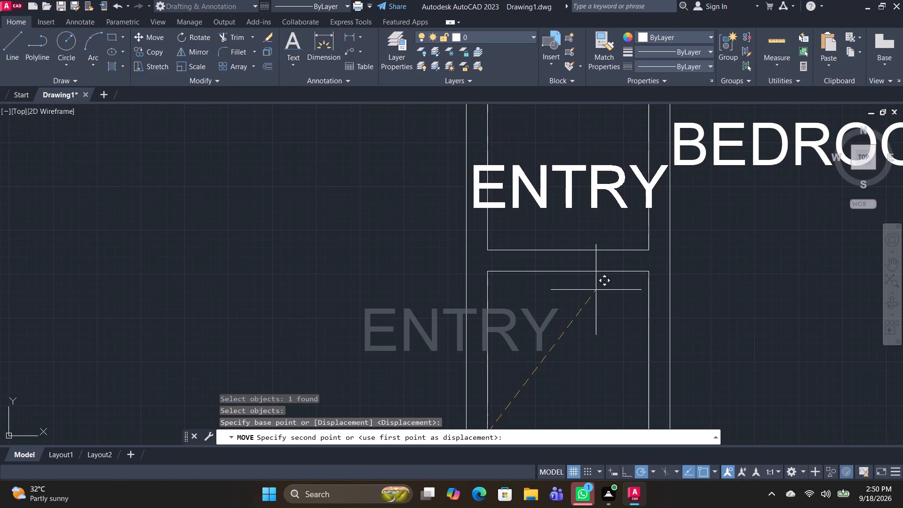
{"action": "left_click", "coordinate": [599, 293]}
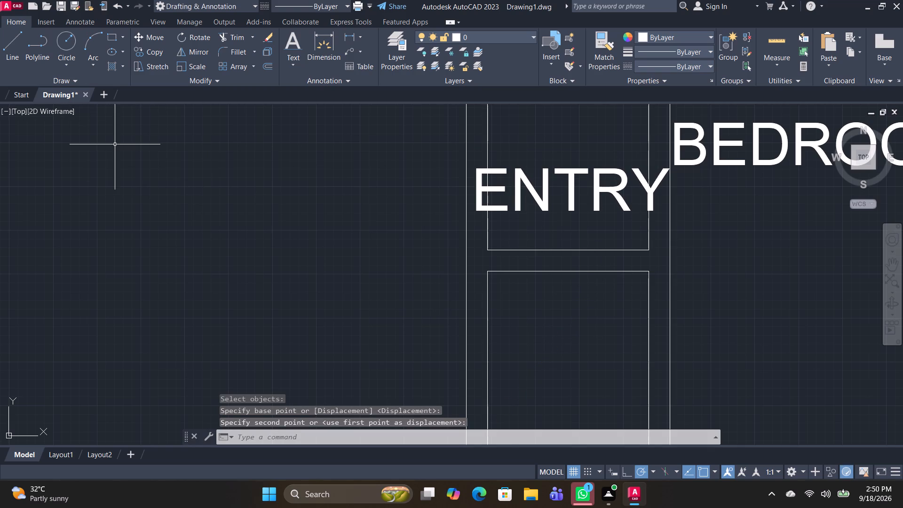
Scale the ENTRY label down to less than half its size so it fits the passage width.
{"action": "key", "text": "s"}
{"action": "key", "text": "c"}
{"action": "key", "text": "space"}
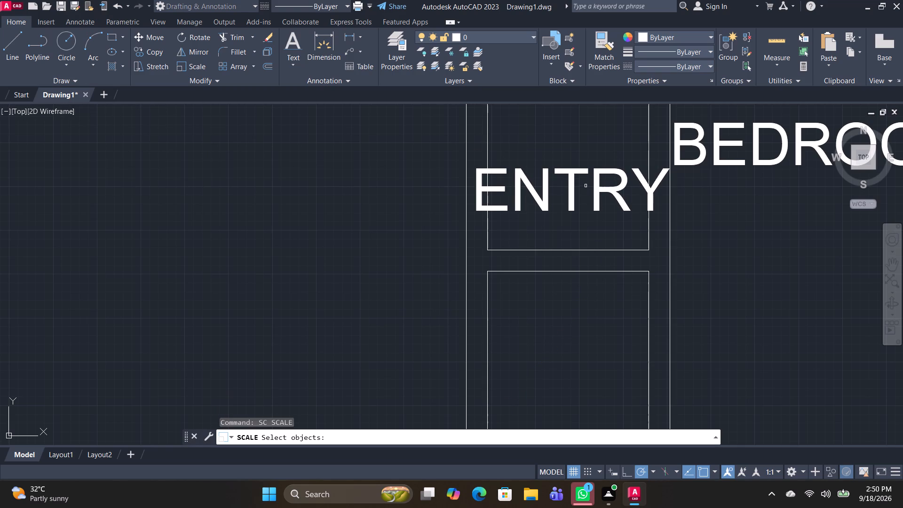
{"action": "left_click", "coordinate": [572, 179]}
{"action": "key", "text": "space"}
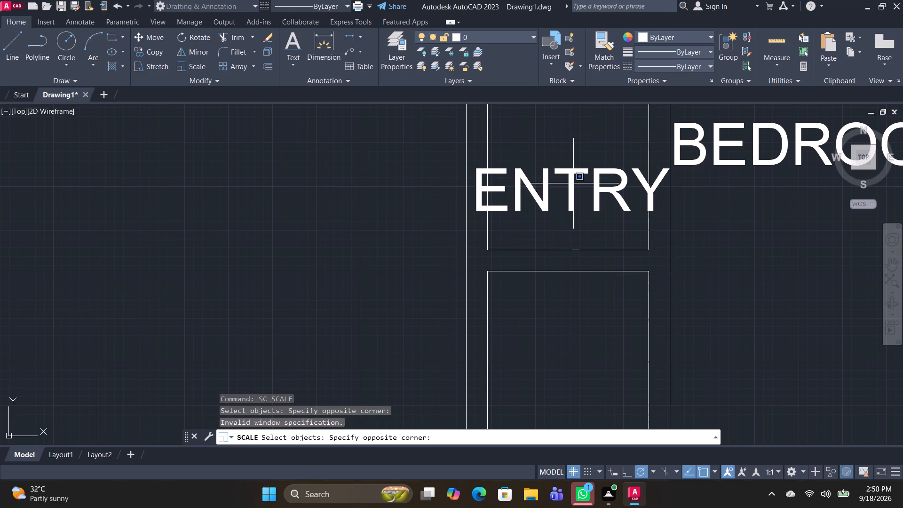
{"action": "left_click", "coordinate": [573, 186]}
{"action": "left_click", "coordinate": [553, 174]}
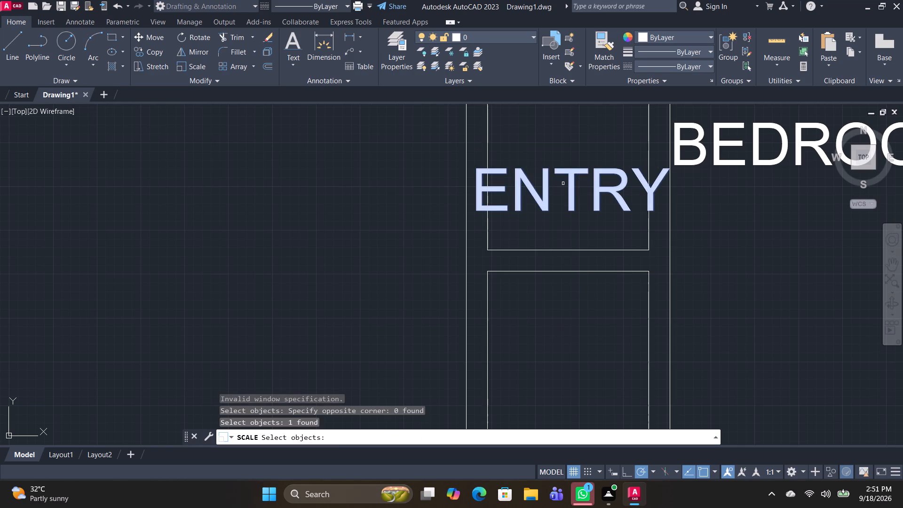
{"action": "key", "text": "space"}
{"action": "left_click", "coordinate": [639, 161]}
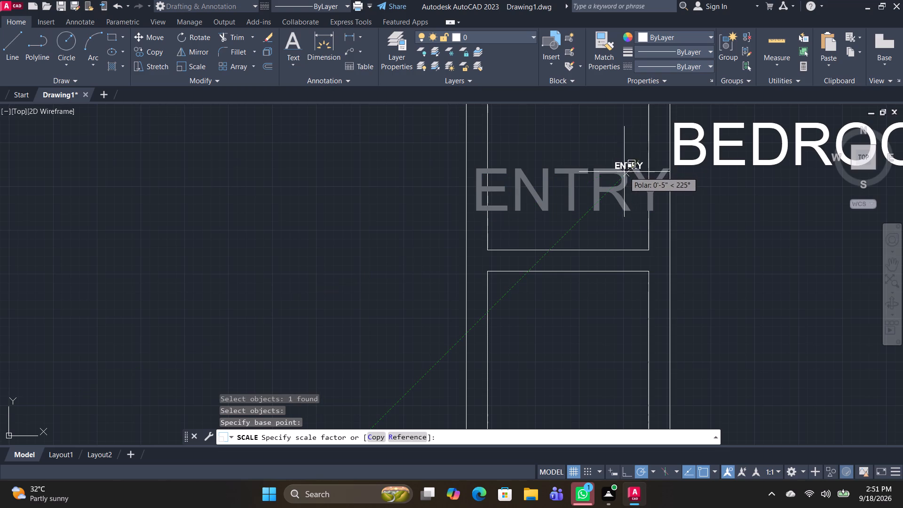
{"action": "left_click", "coordinate": [596, 183]}
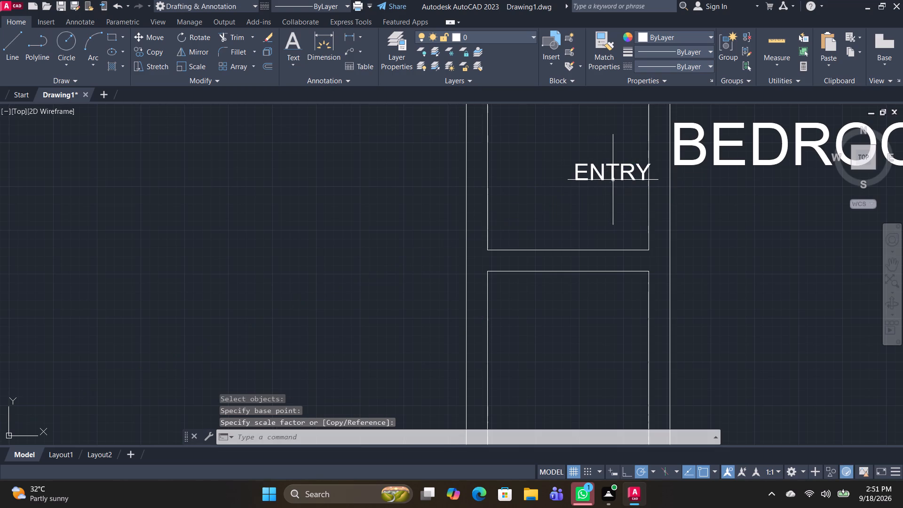
Move the reduced ENTRY label to the middle of the passage, just above its lower wall.
{"action": "left_click", "coordinate": [612, 177]}
{"action": "key", "text": "m"}
{"action": "key", "text": "space"}
{"action": "left_click", "coordinate": [581, 197]}
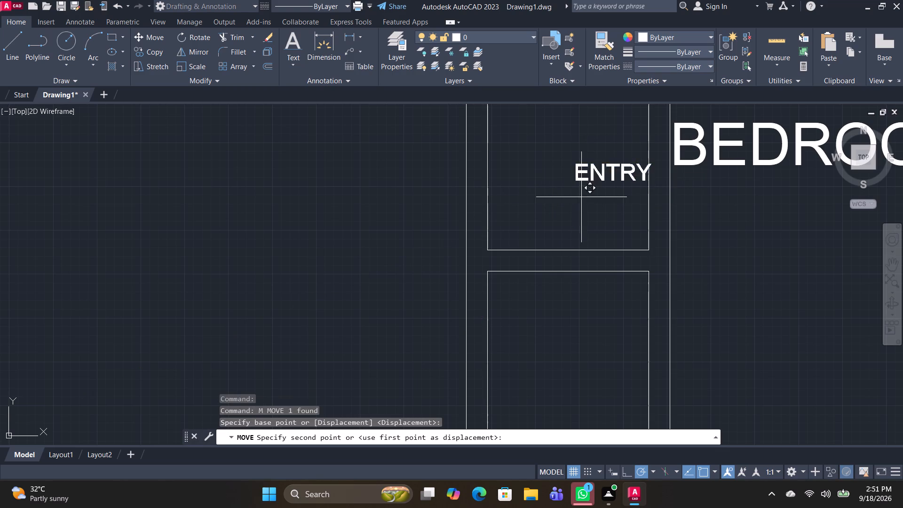
{"action": "left_click", "coordinate": [537, 241]}
Move the BEDROOM 1 label away from the room's left wall, centring it across the upper part of the room.
{"action": "key", "text": "space"}
{"action": "scroll", "coordinate": [687, 230], "scroll_direction": "down", "scroll_amount": 1}
{"action": "middle_click_drag", "start_coordinate": [650, 242], "coordinate": [624, 242]}
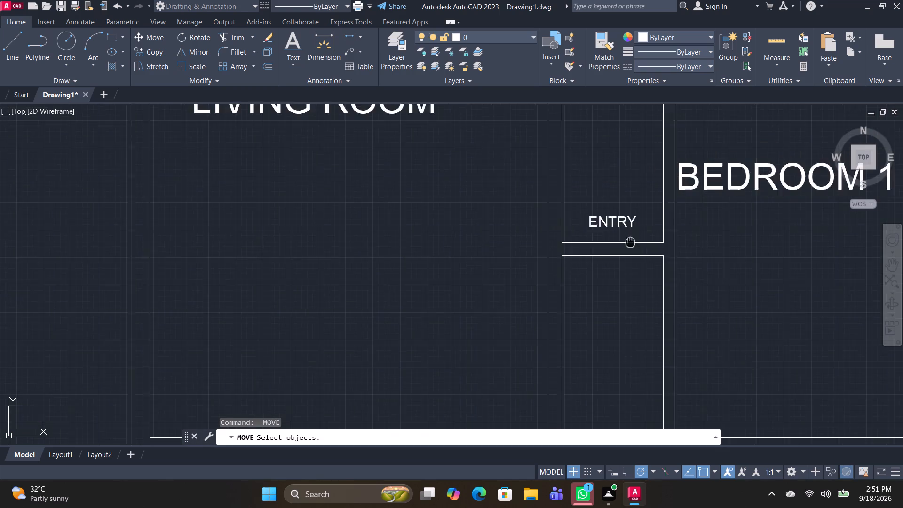
{"action": "middle_click_drag", "start_coordinate": [624, 242], "coordinate": [435, 278]}
{"action": "left_click_drag", "start_coordinate": [642, 238], "coordinate": [641, 231]}
{"action": "left_click", "coordinate": [612, 193]}
{"action": "key", "text": "space"}
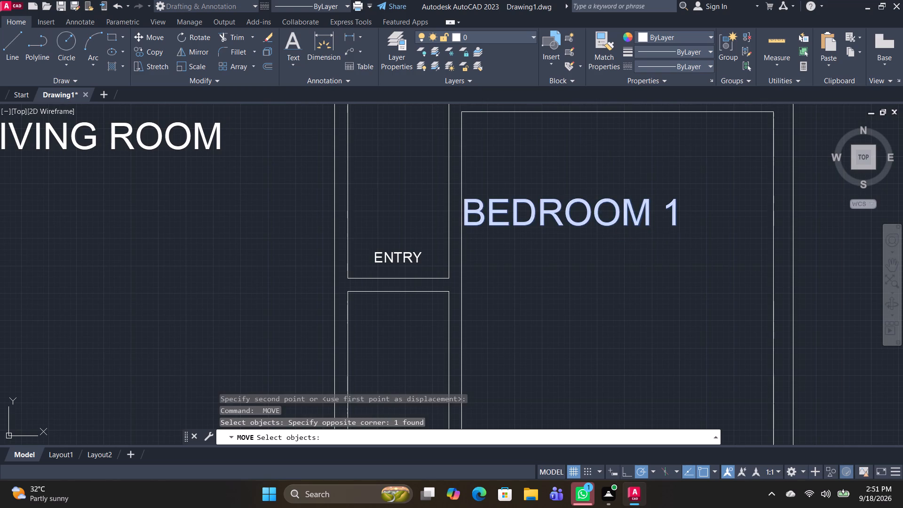
{"action": "left_click", "coordinate": [616, 249]}
{"action": "left_click", "coordinate": [653, 213]}
Insert the Bed - Queen block from DesignCenter's Home - Space Planner drawing into BEDROOM 1, below the room label.
{"action": "scroll", "coordinate": [623, 305], "scroll_direction": "down", "scroll_amount": 3}
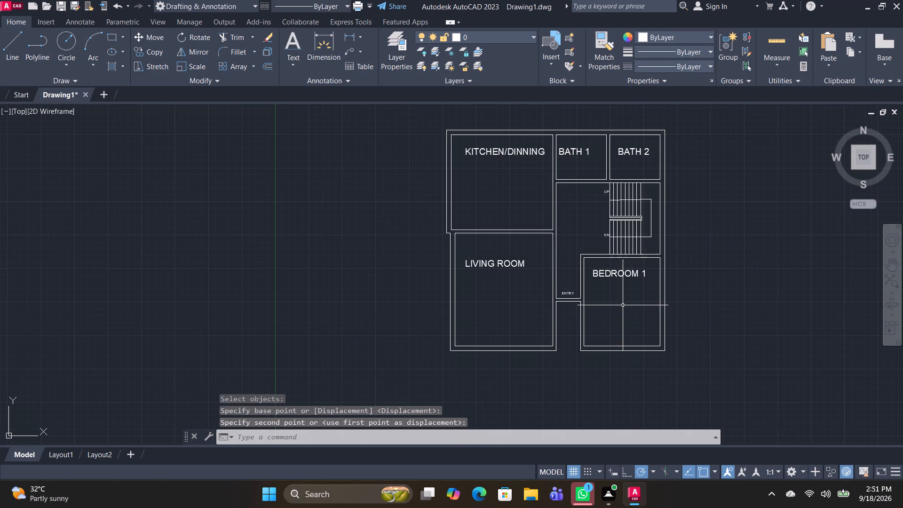
{"action": "middle_click_drag", "start_coordinate": [618, 314], "coordinate": [588, 316]}
{"action": "scroll", "coordinate": [560, 190], "scroll_direction": "up", "scroll_amount": 1}
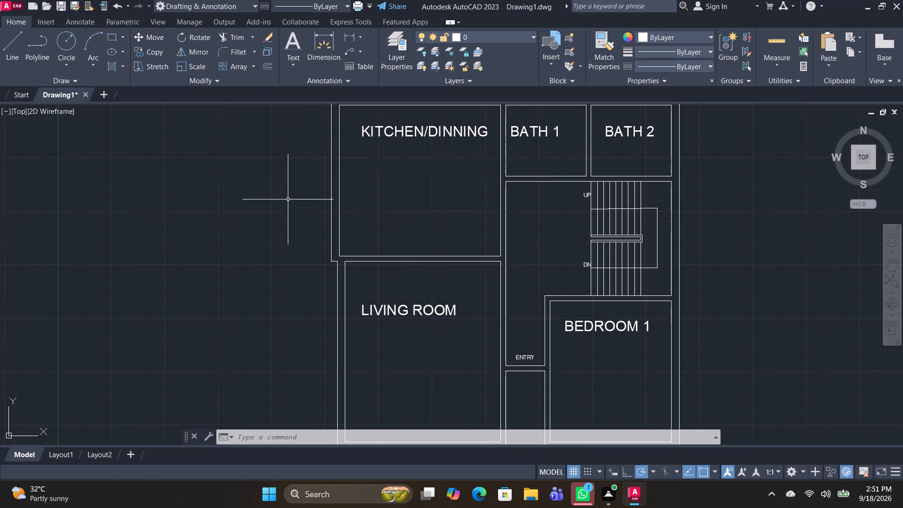
{"action": "type", "text": "ADC"}
{"action": "key", "text": "space"}
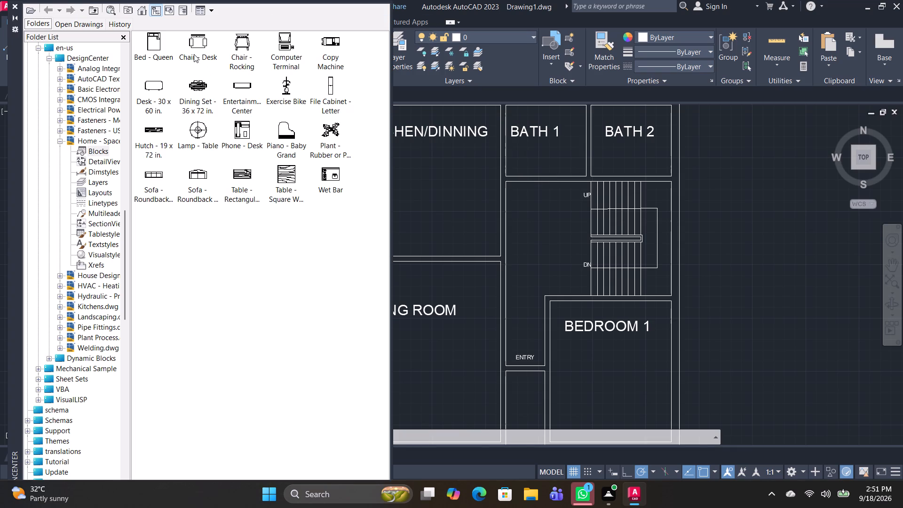
{"action": "left_click", "coordinate": [154, 42]}
{"action": "left_click_drag", "start_coordinate": [154, 42], "coordinate": [602, 365]}
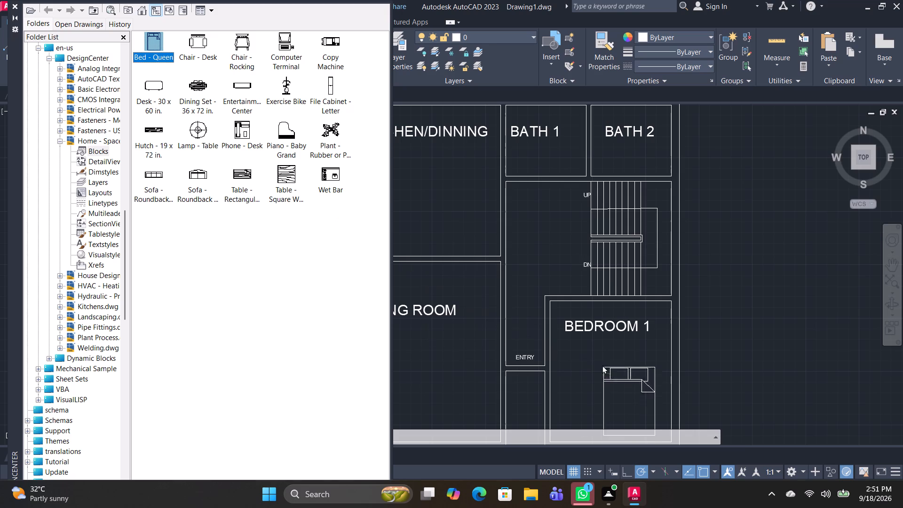
{"action": "left_click_drag", "start_coordinate": [602, 365], "coordinate": [591, 361]}
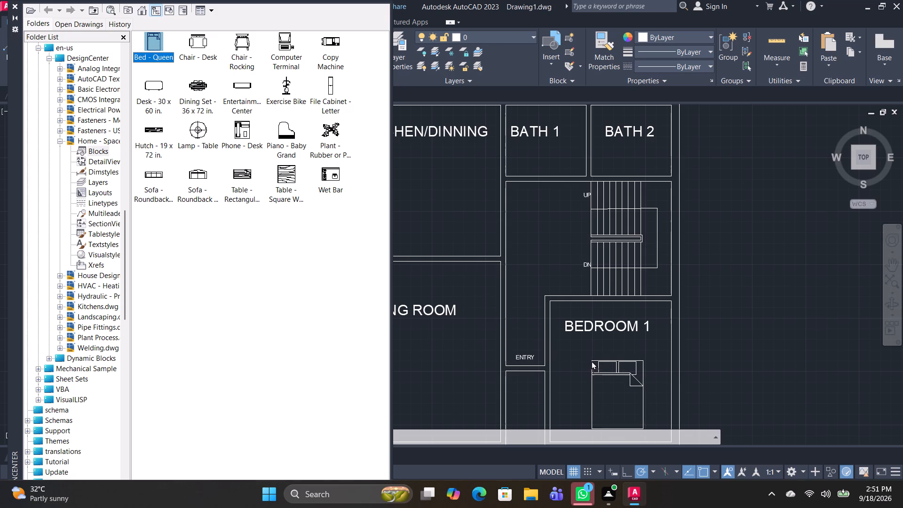
{"action": "left_click_drag", "start_coordinate": [591, 361], "coordinate": [587, 361]}
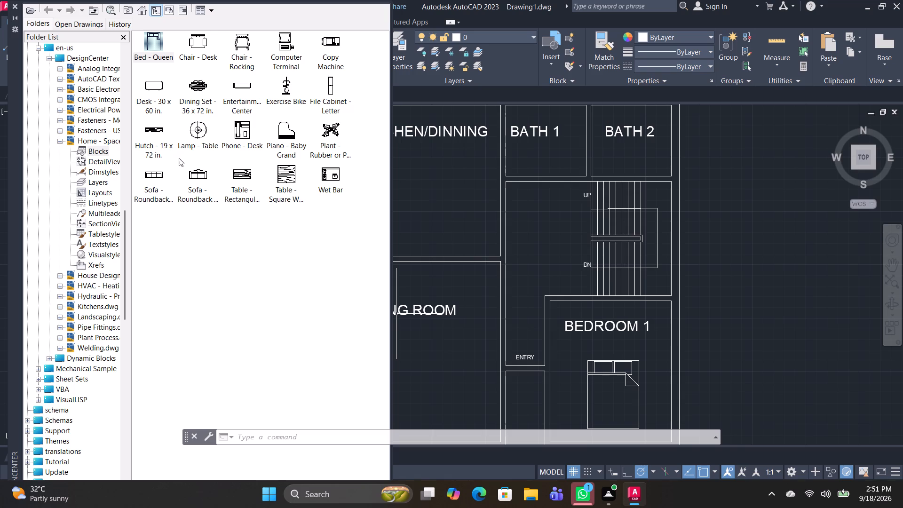
Insert the two-seat and three-seat Sofa - Roundback blocks in the living room, with the three-seater just below the label above the two-seater.
{"action": "left_click_drag", "start_coordinate": [199, 178], "coordinate": [436, 356]}
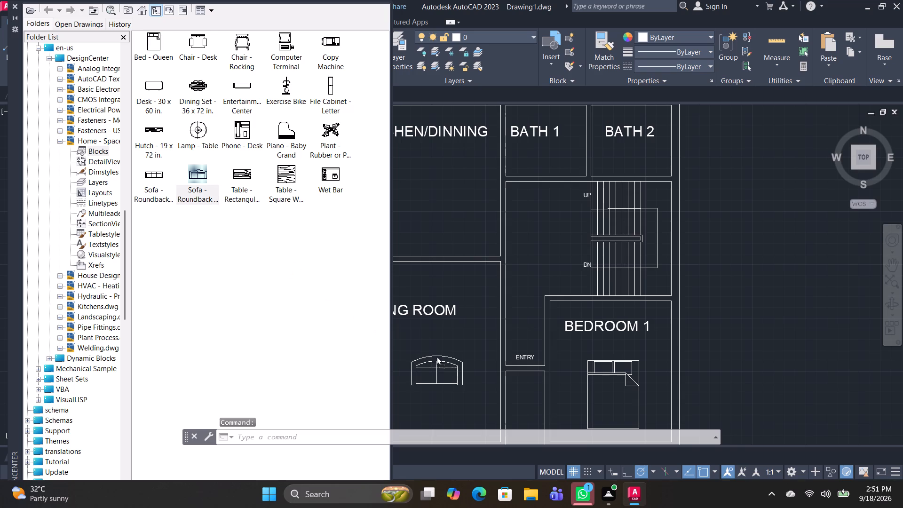
{"action": "left_click_drag", "start_coordinate": [436, 356], "coordinate": [436, 354]}
{"action": "left_click_drag", "start_coordinate": [155, 178], "coordinate": [440, 332]}
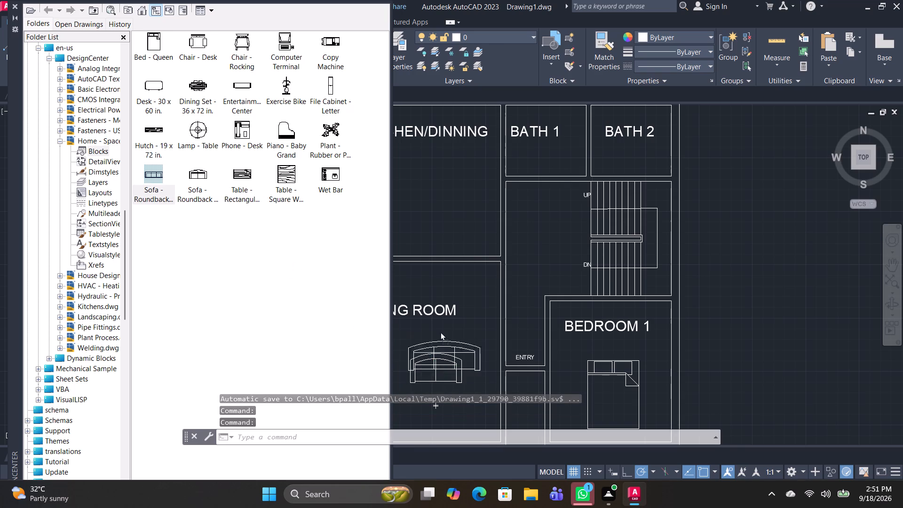
{"action": "left_click_drag", "start_coordinate": [440, 332], "coordinate": [436, 320]}
Insert the rectangular wood table block in the living room, below the two sofas.
{"action": "left_click_drag", "start_coordinate": [245, 179], "coordinate": [277, 235]}
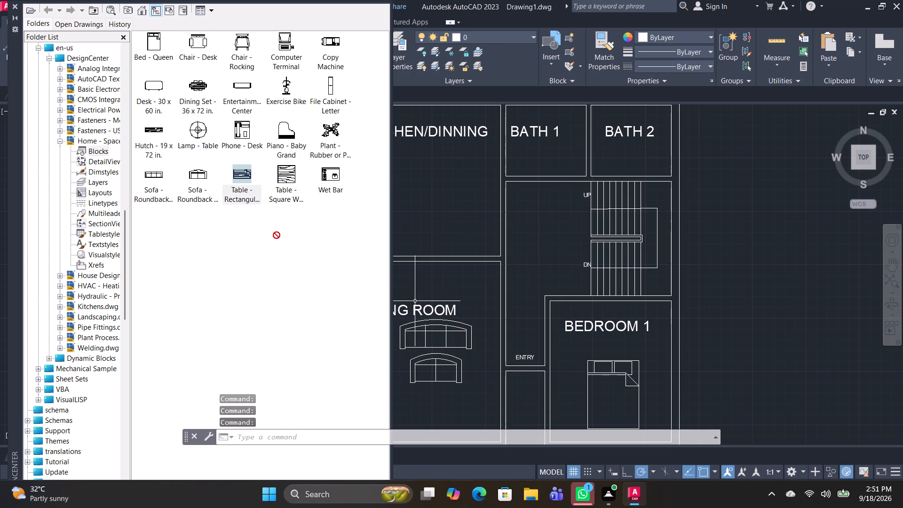
{"action": "left_click_drag", "start_coordinate": [277, 235], "coordinate": [415, 398]}
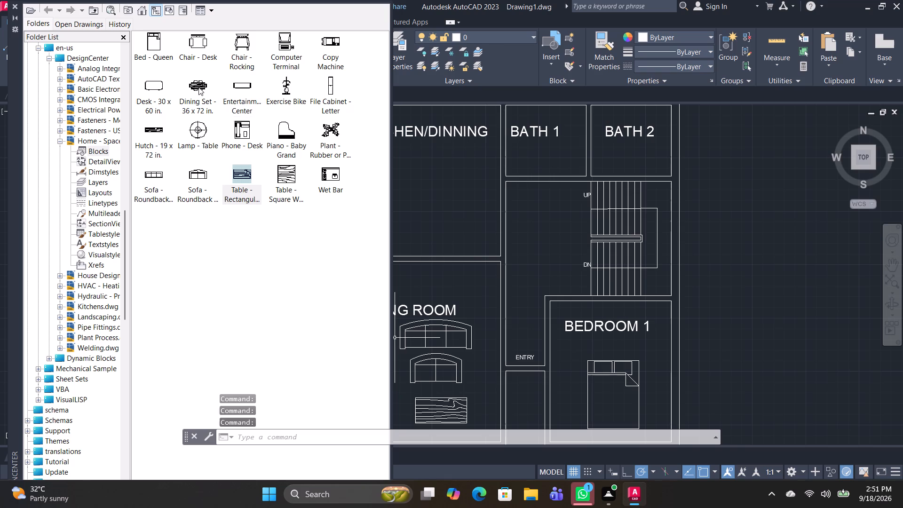
Insert the Dining Set - 36 x 72 in. block in the lower middle of the KITCHEN/DINNING room.
{"action": "middle_click_drag", "start_coordinate": [415, 239], "coordinate": [561, 259]}
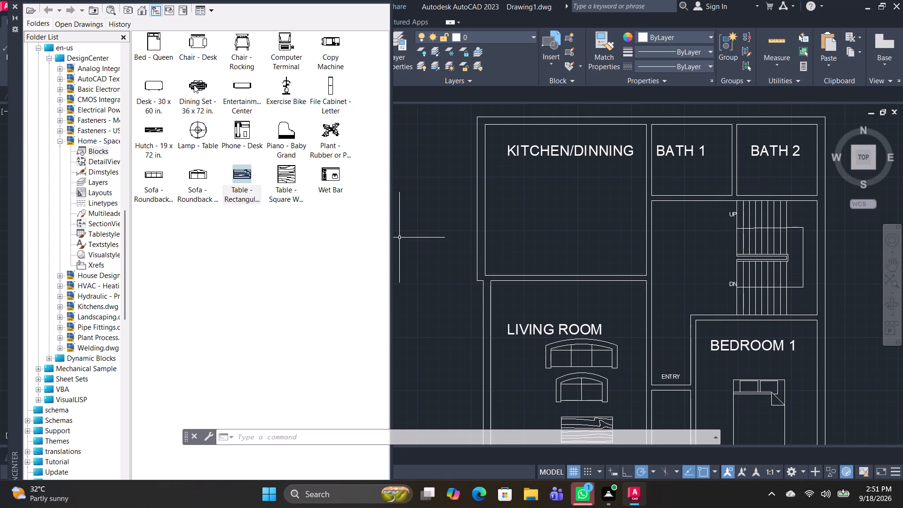
{"action": "left_click_drag", "start_coordinate": [194, 85], "coordinate": [561, 243]}
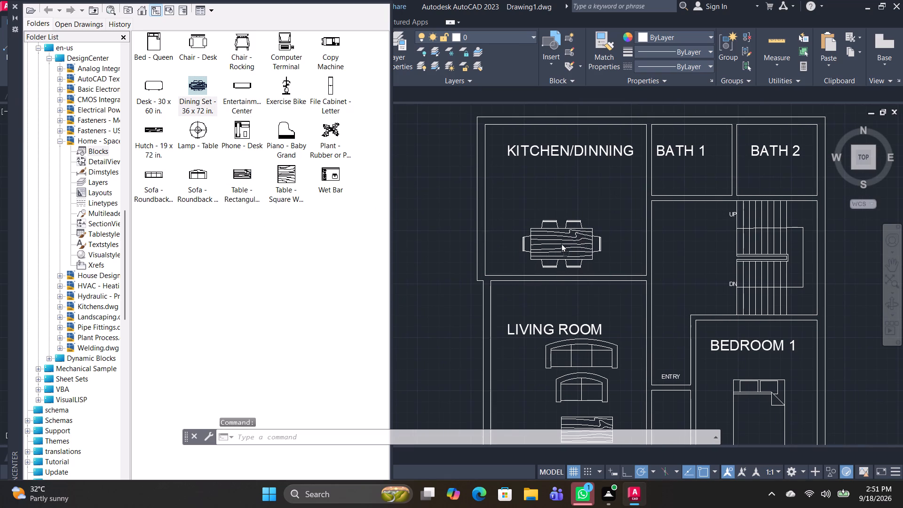
{"action": "left_click_drag", "start_coordinate": [561, 243], "coordinate": [560, 240]}
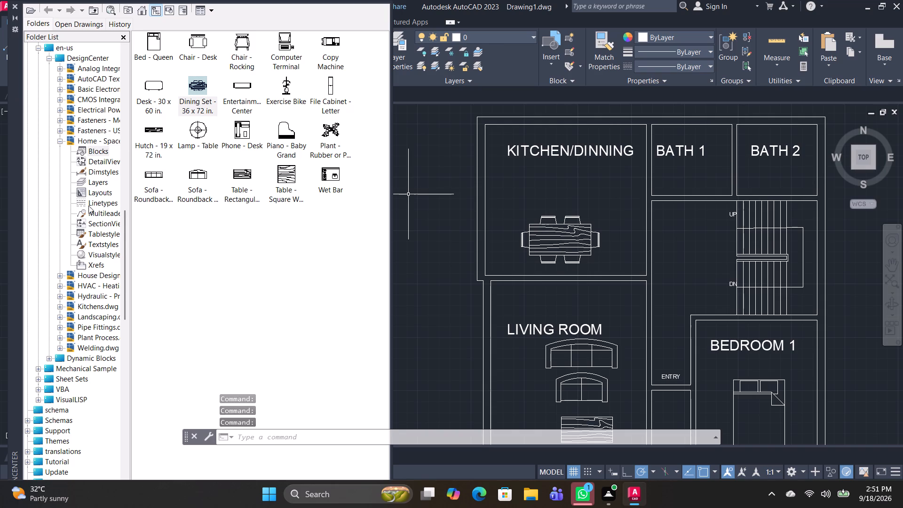
Insert the Bath Tub - 26 x 60 in. block from House Designer.dwg into BATH 2, below its label.
{"action": "left_click", "coordinate": [94, 280]}
{"action": "left_click", "coordinate": [70, 274]}
{"action": "left_click", "coordinate": [69, 273]}
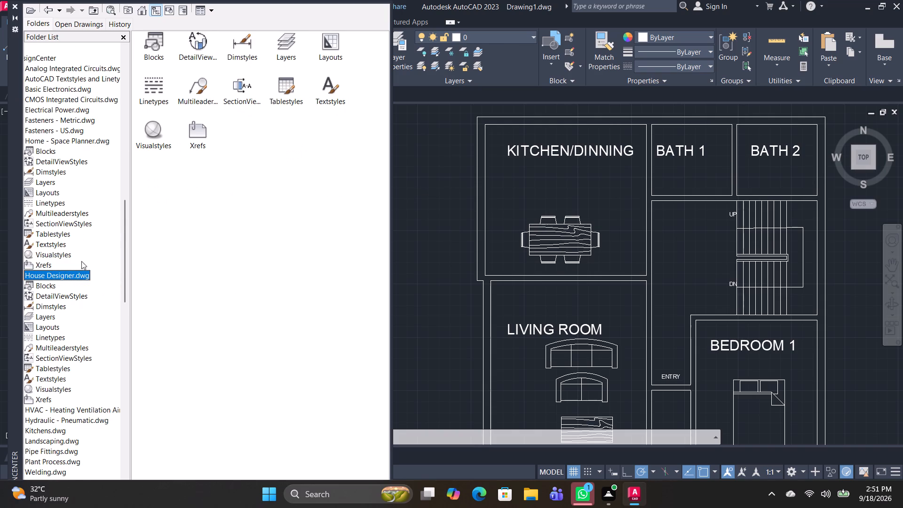
{"action": "double_click", "coordinate": [158, 33]}
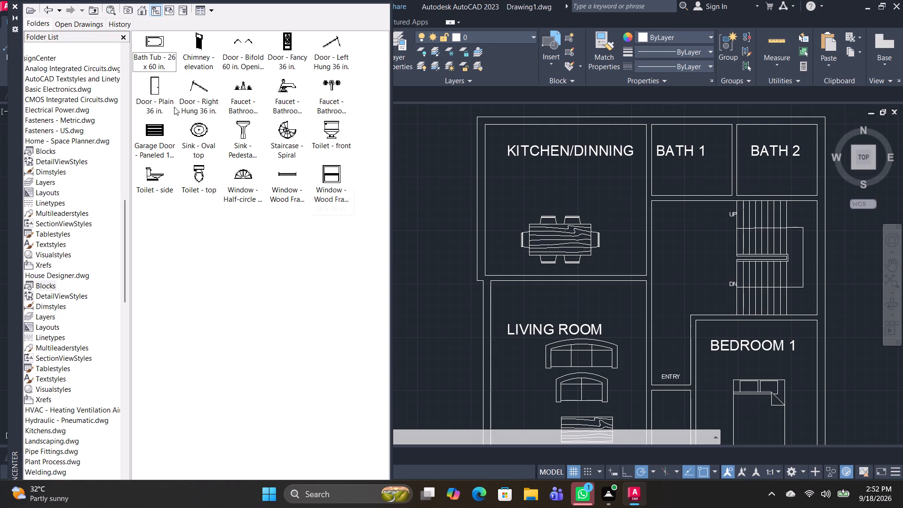
{"action": "left_click_drag", "start_coordinate": [153, 43], "coordinate": [401, 127]}
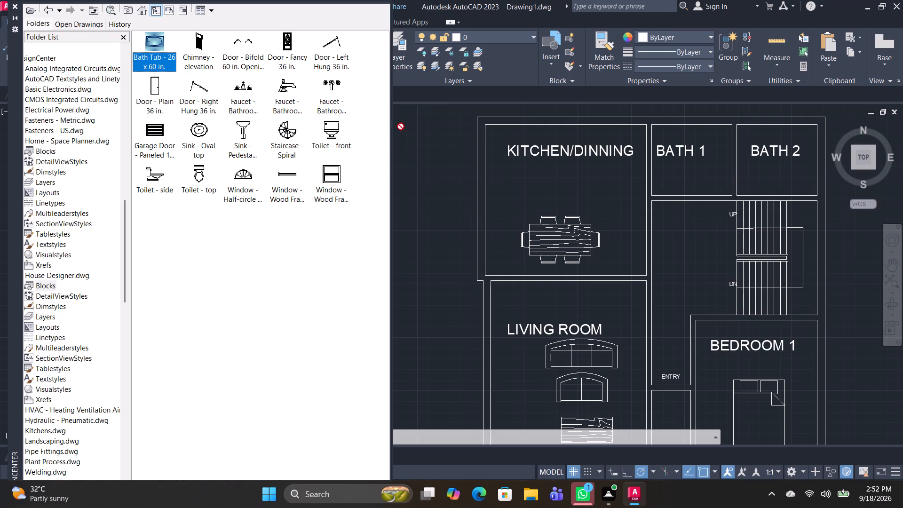
{"action": "left_click_drag", "start_coordinate": [401, 127], "coordinate": [757, 160]}
{"action": "left_click_drag", "start_coordinate": [757, 160], "coordinate": [757, 159]}
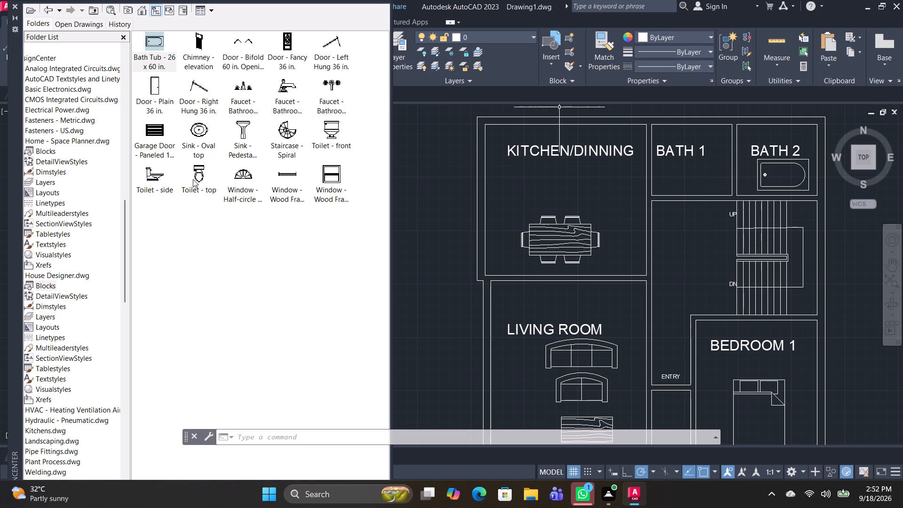
Insert the Sink - Oval top block in the upper-left part of BATH 1, just above its label.
{"action": "left_click_drag", "start_coordinate": [198, 127], "coordinate": [664, 149]}
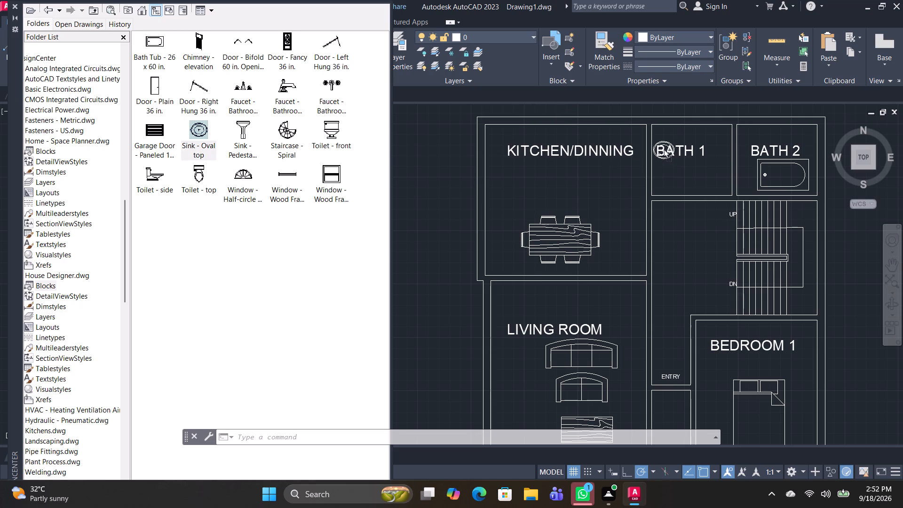
{"action": "left_click_drag", "start_coordinate": [664, 149], "coordinate": [668, 137]}
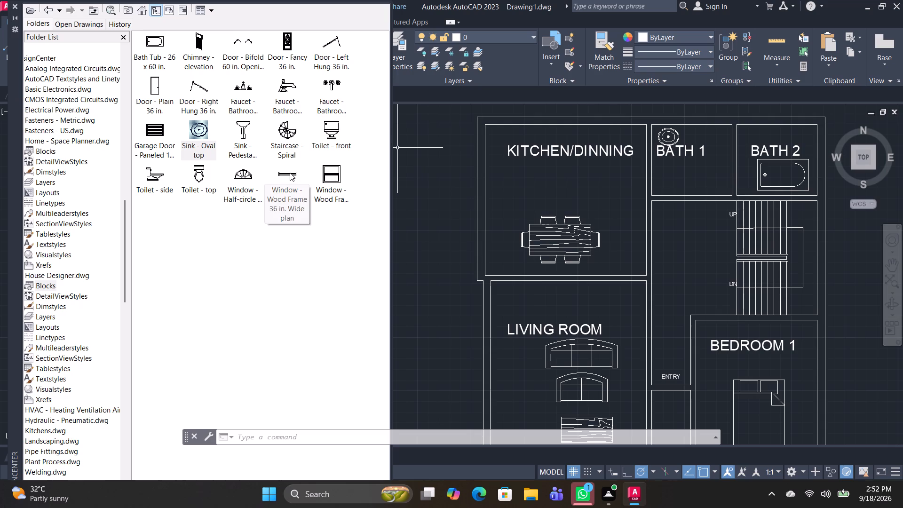
Insert the Window - Wood Frame 36 in. Wide plan block in the empty space outside the plan's left wall.
{"action": "left_click_drag", "start_coordinate": [290, 172], "coordinate": [412, 229]}
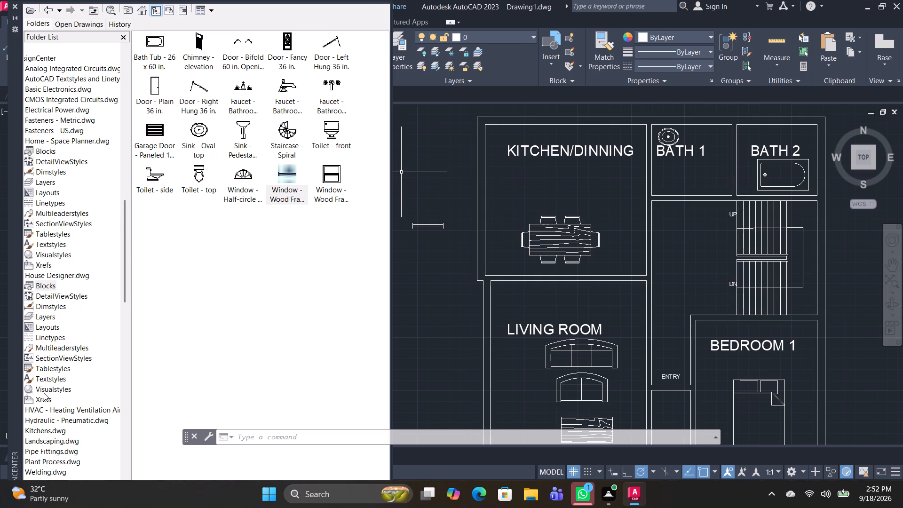
Insert the Kitchen Layout - 7 x 8 ft block from Kitchens.dwg into the kitchen's upper-left area, above the dining set.
{"action": "scroll", "coordinate": [56, 350], "scroll_direction": "down", "scroll_amount": 1}
{"action": "double_click", "coordinate": [34, 402]}
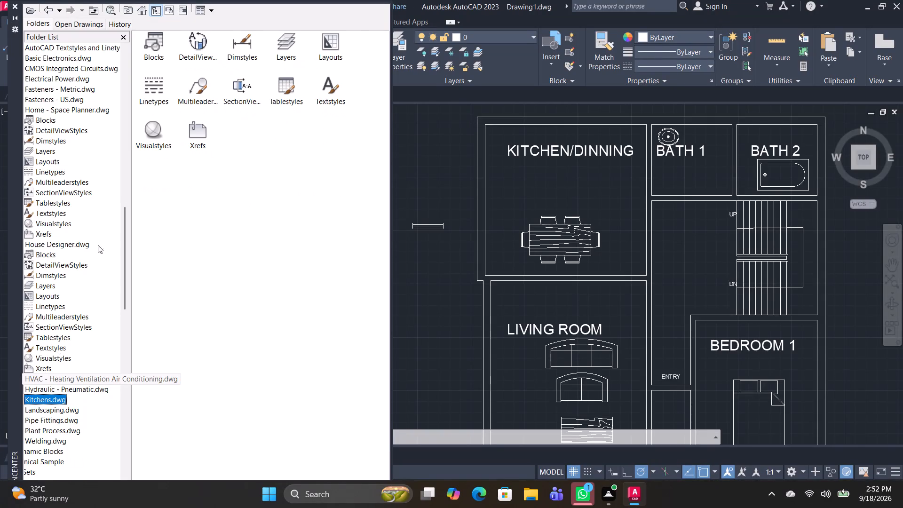
{"action": "double_click", "coordinate": [157, 45]}
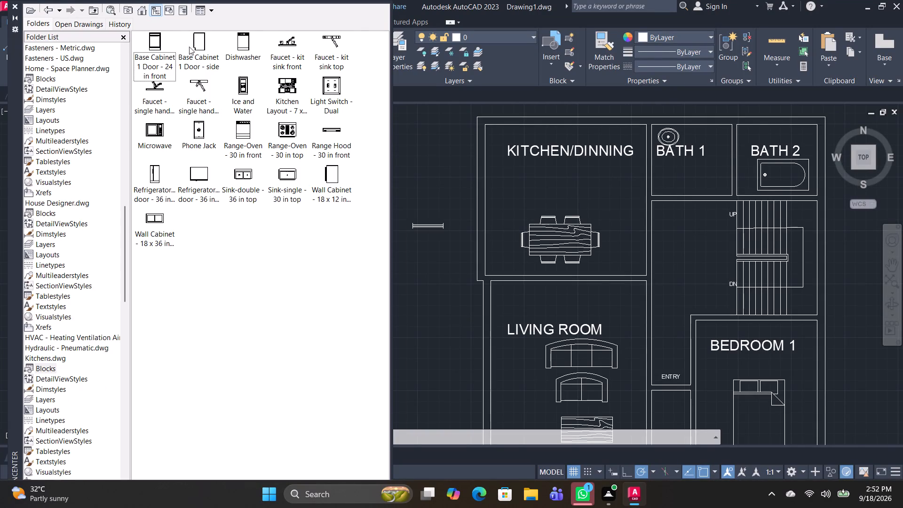
{"action": "left_click_drag", "start_coordinate": [288, 86], "coordinate": [507, 207]}
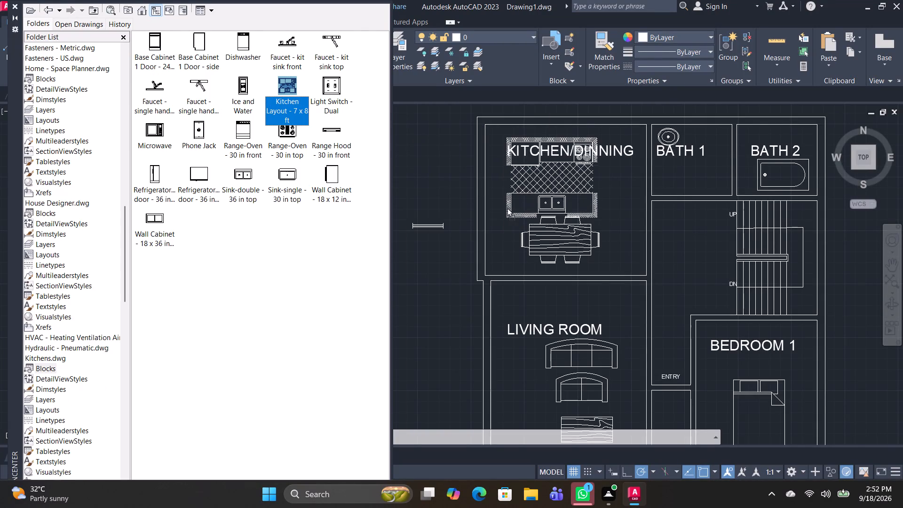
{"action": "left_click_drag", "start_coordinate": [507, 207], "coordinate": [500, 206]}
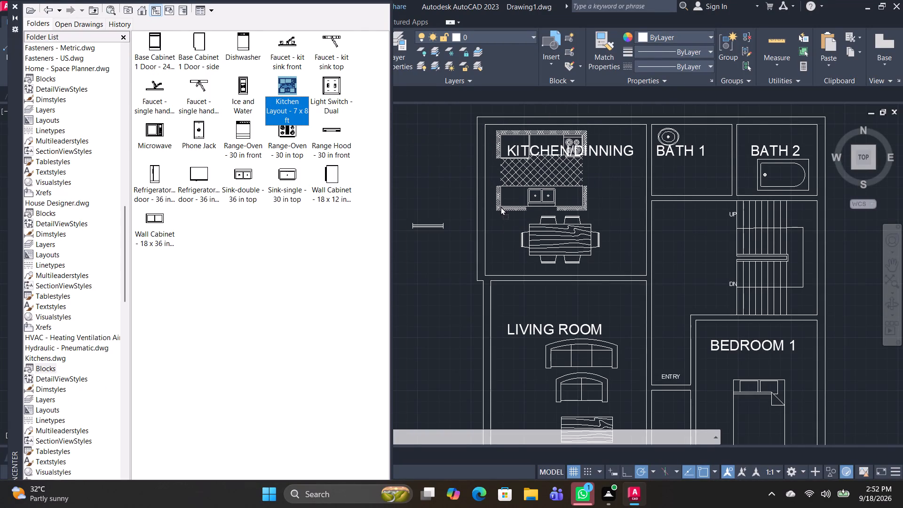
{"action": "left_click_drag", "start_coordinate": [500, 206], "coordinate": [500, 206]}
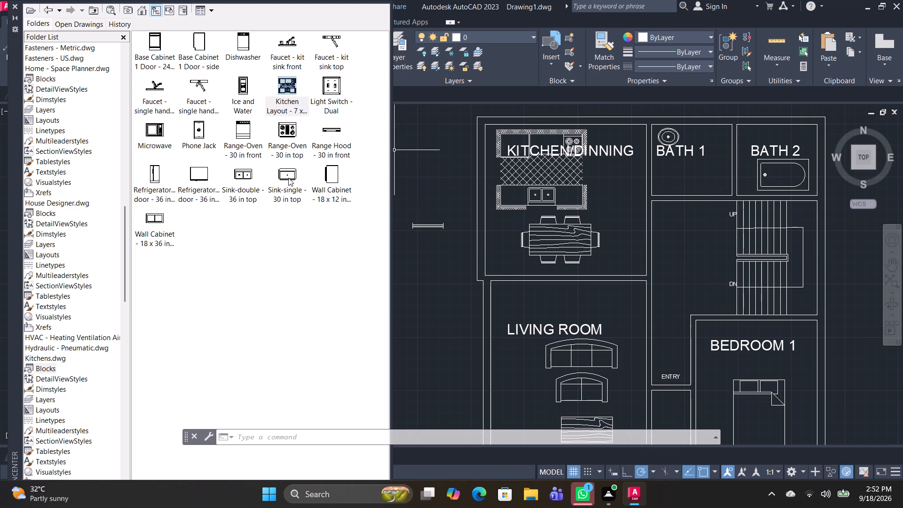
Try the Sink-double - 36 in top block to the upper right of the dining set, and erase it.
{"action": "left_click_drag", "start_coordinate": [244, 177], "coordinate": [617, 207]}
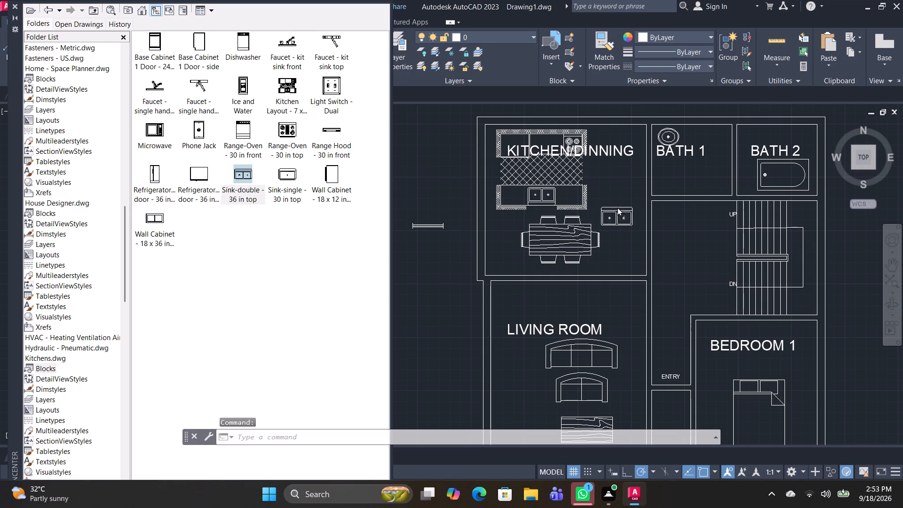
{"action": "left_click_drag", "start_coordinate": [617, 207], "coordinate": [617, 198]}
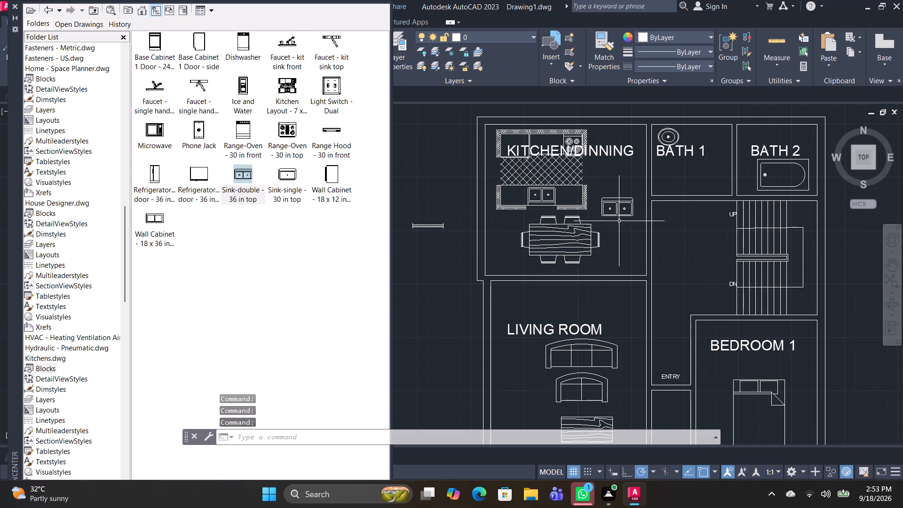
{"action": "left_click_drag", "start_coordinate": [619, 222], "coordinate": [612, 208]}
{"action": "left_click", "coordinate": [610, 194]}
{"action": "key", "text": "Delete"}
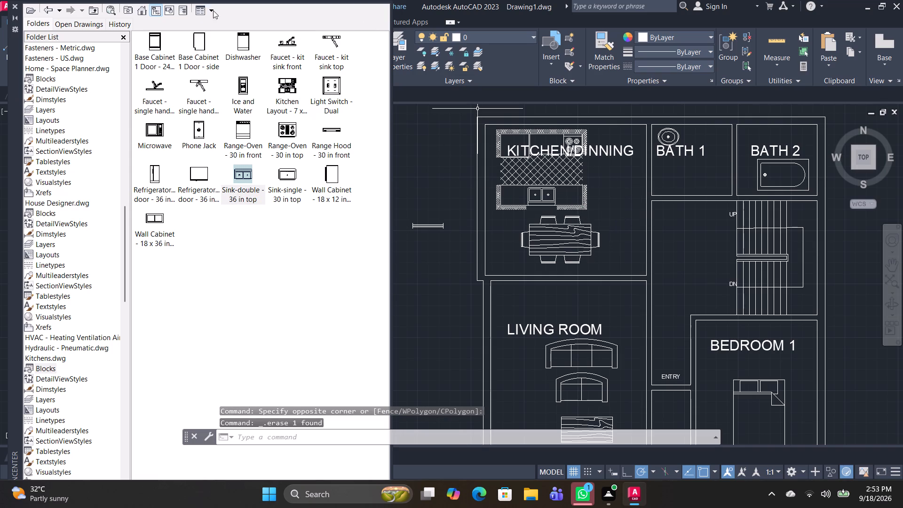
Close DesignCenter and enlarge the kitchen layout block to about 1.5 times its size, scaling from its lower-left corner.
{"action": "left_click", "coordinate": [14, 9]}
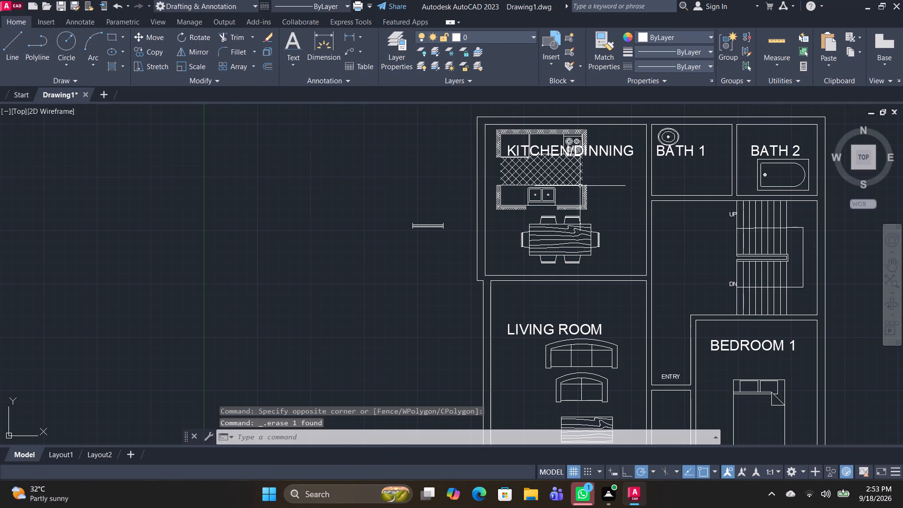
{"action": "left_click", "coordinate": [584, 198]}
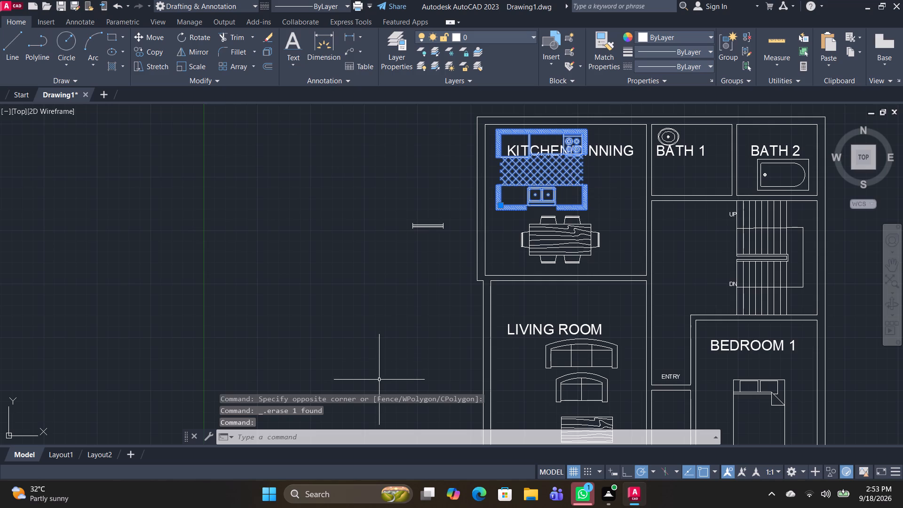
{"action": "left_click", "coordinate": [202, 69]}
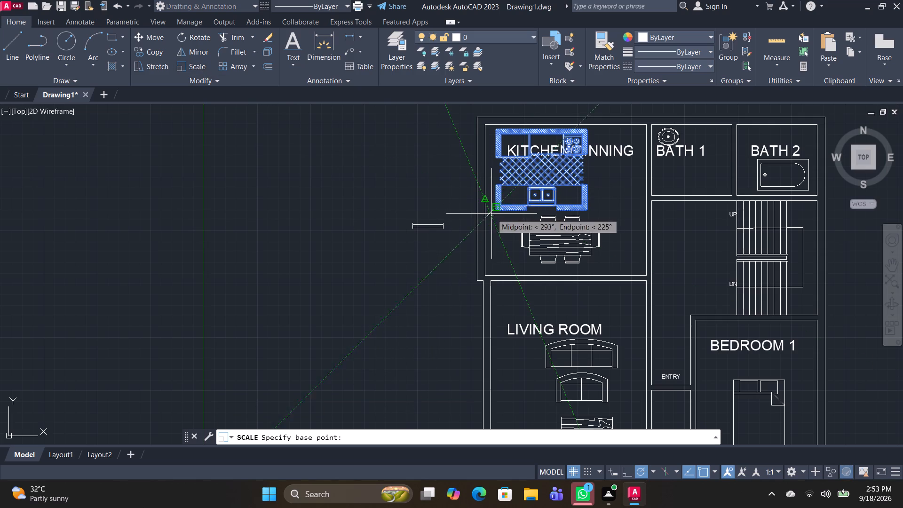
{"action": "left_click", "coordinate": [493, 212]}
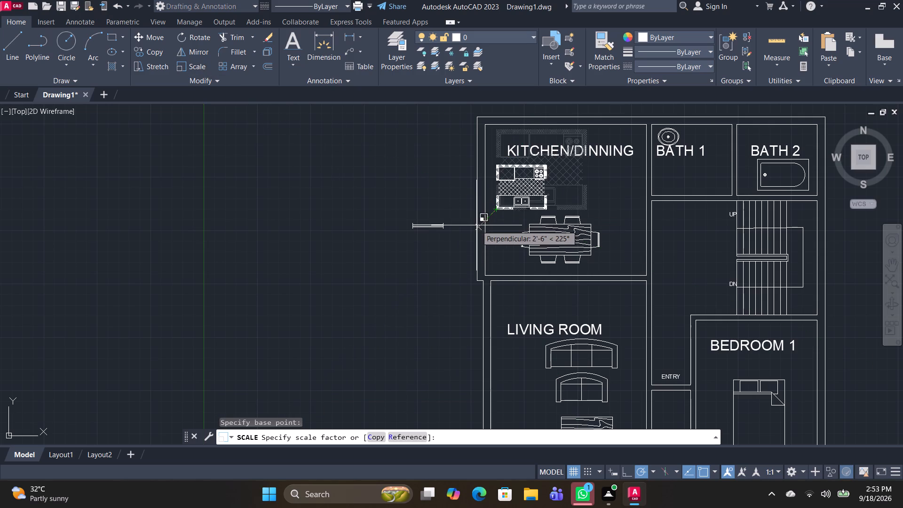
{"action": "left_click", "coordinate": [428, 209]}
Move the kitchen layout block down inside the kitchen so its top edge meets the room's upper inner wall.
{"action": "middle_click_drag", "start_coordinate": [530, 196], "coordinate": [525, 243]}
{"action": "scroll", "coordinate": [530, 196], "scroll_direction": "down", "scroll_amount": 1}
{"action": "type", "text": "M"}
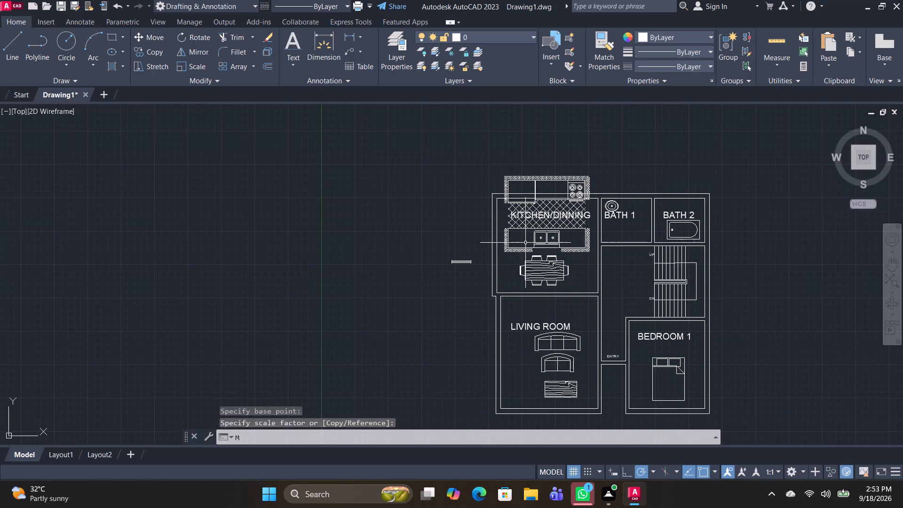
{"action": "key", "text": "space"}
{"action": "left_click", "coordinate": [561, 237]}
{"action": "key", "text": "space"}
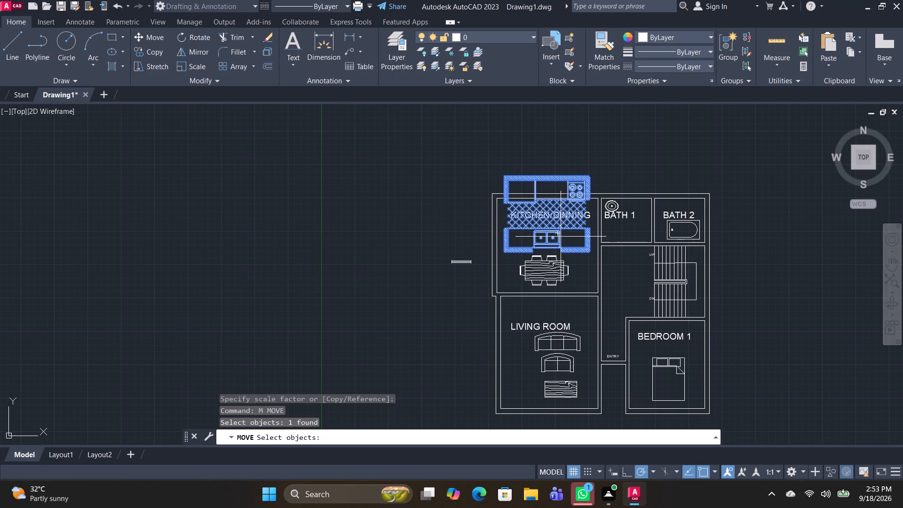
{"action": "left_click", "coordinate": [589, 179]}
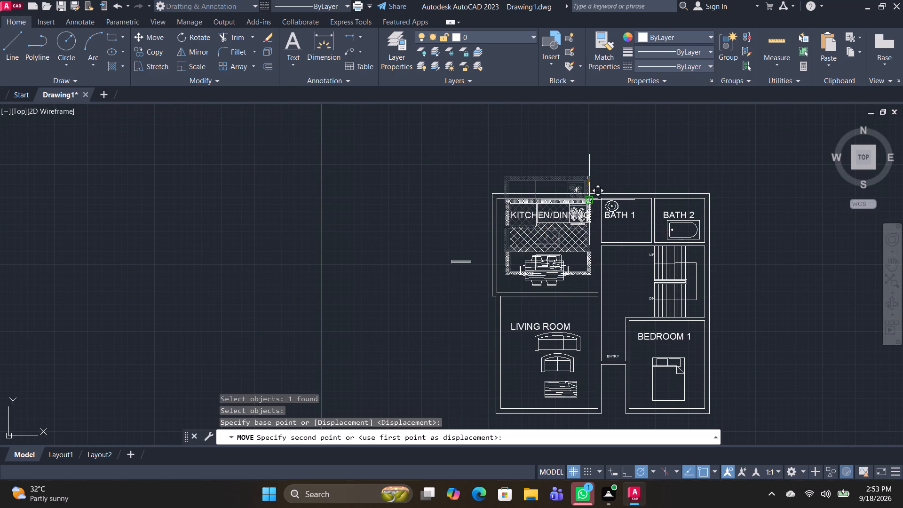
{"action": "scroll", "coordinate": [556, 209], "scroll_direction": "up", "scroll_amount": 3}
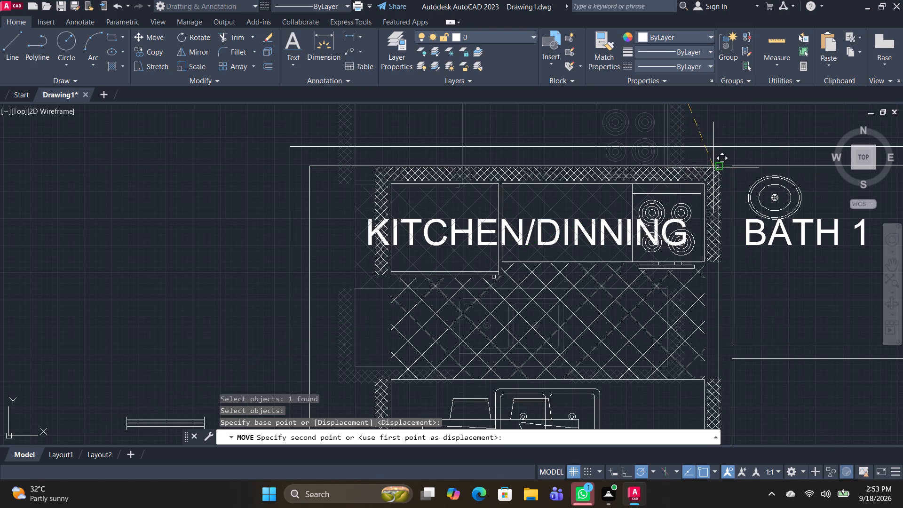
{"action": "left_click", "coordinate": [705, 166]}
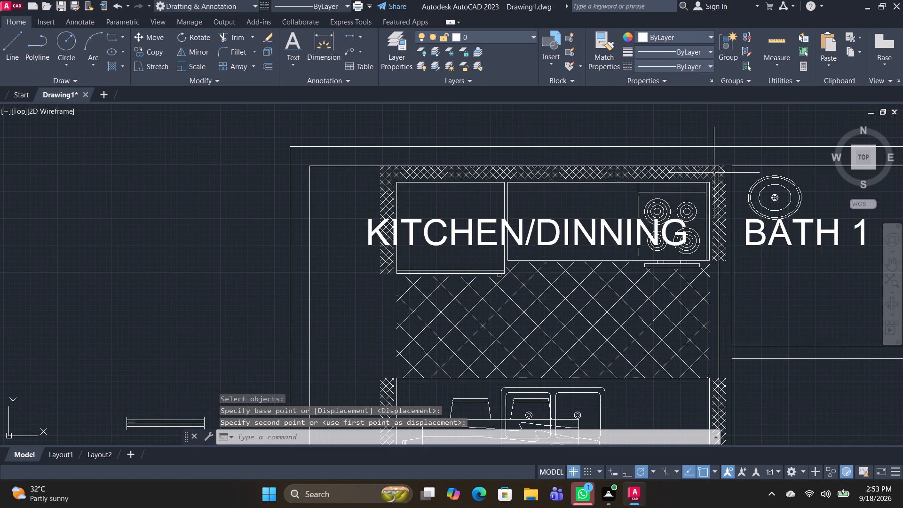
Shift the kitchen layout block about 4 in. left along the upper wall to clear the wall beside Bath 1.
{"action": "left_click", "coordinate": [706, 209]}
{"action": "type", "text": "M"}
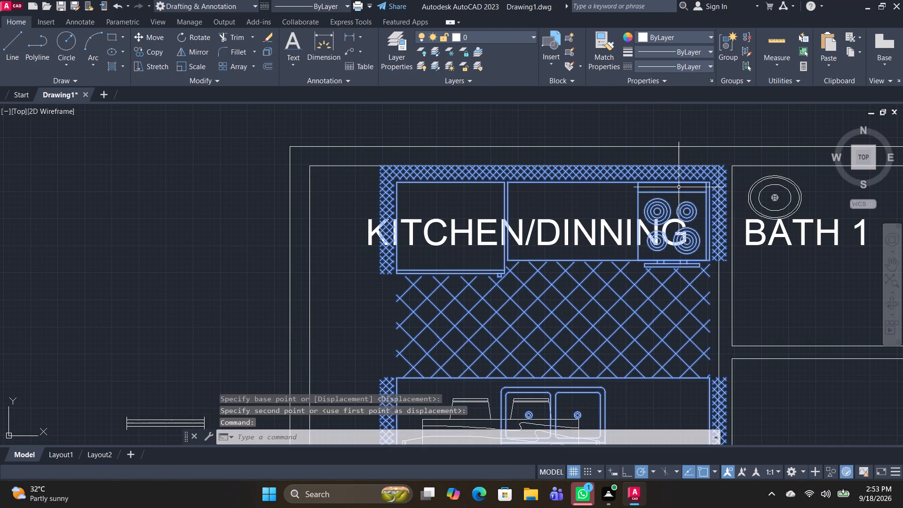
{"action": "key", "text": "space"}
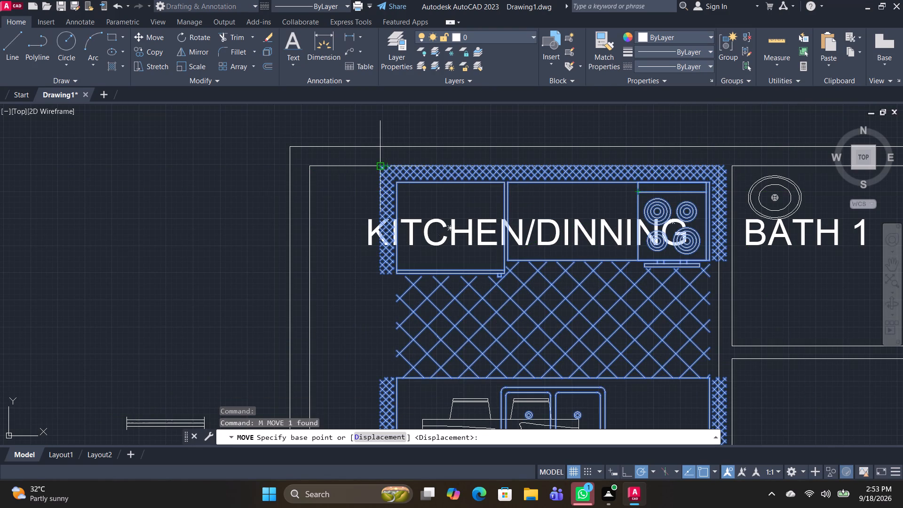
{"action": "left_click", "coordinate": [380, 166]}
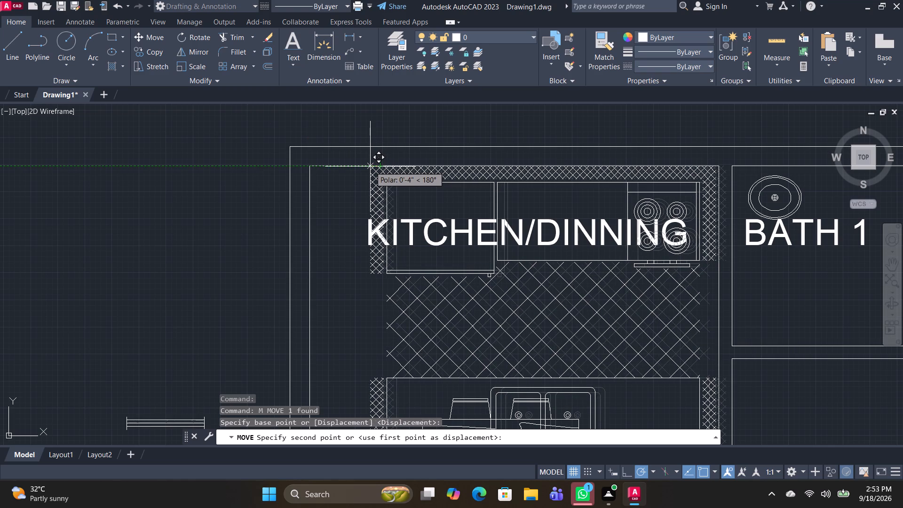
{"action": "left_click", "coordinate": [369, 167]}
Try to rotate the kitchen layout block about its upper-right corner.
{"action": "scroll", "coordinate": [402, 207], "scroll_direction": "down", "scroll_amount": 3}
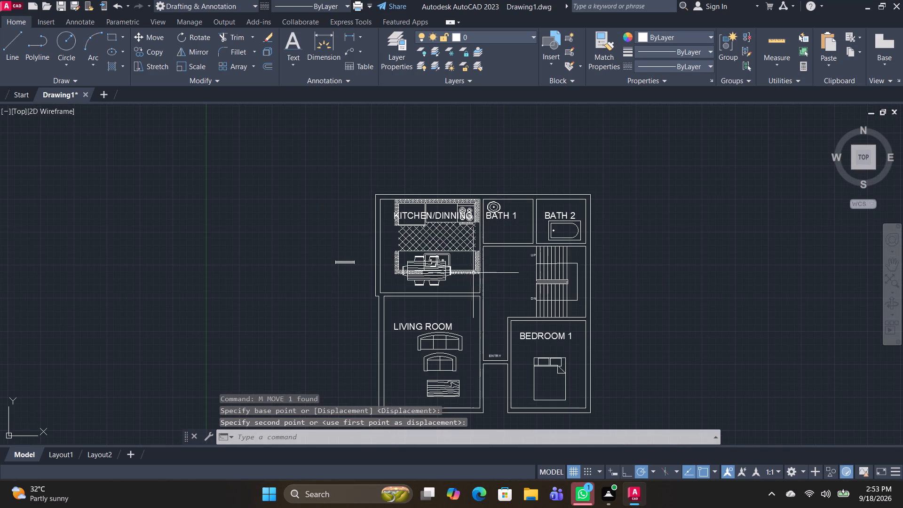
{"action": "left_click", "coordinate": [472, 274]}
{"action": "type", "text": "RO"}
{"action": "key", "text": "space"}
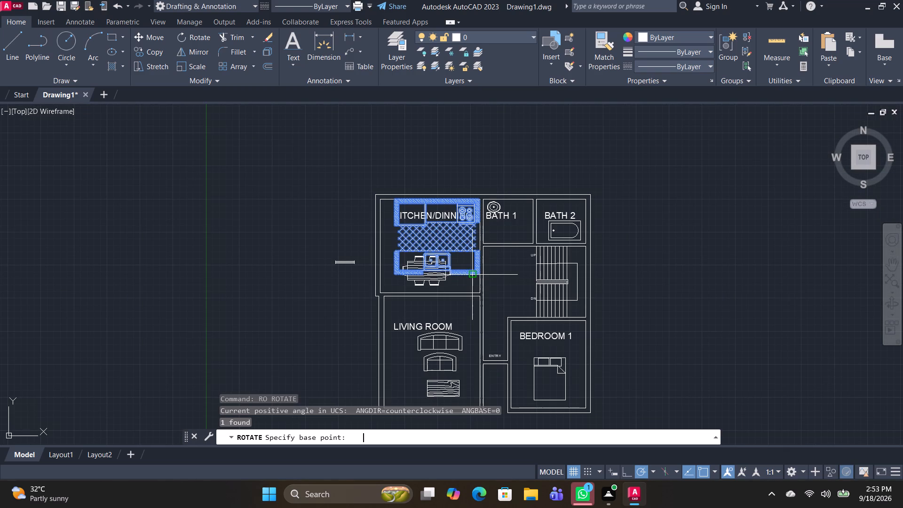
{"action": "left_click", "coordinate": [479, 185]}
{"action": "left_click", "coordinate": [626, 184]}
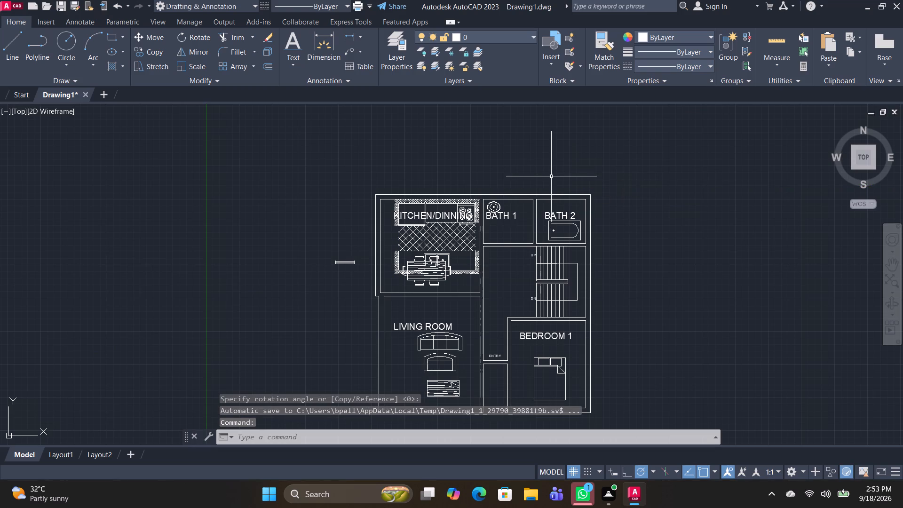
Rotate the kitchen layout block 90° counterclockwise about the kitchen's upper-right corner.
{"action": "key", "text": "space"}
{"action": "key", "text": "space"}
{"action": "key", "text": "space"}
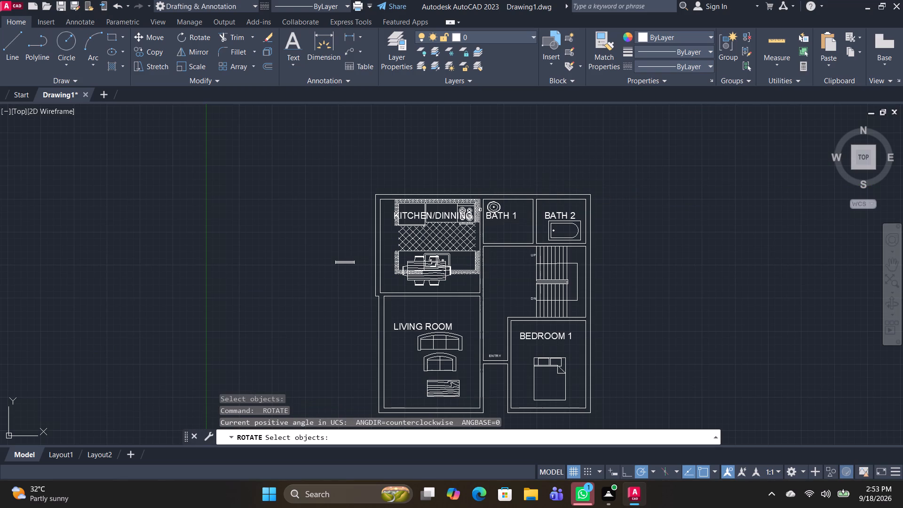
{"action": "left_click", "coordinate": [475, 209]}
{"action": "key", "text": "space"}
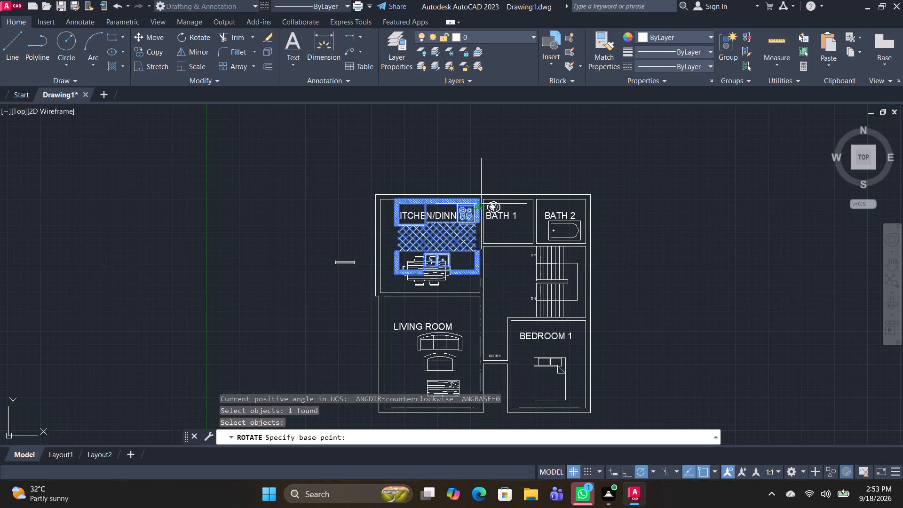
{"action": "left_click", "coordinate": [481, 198]}
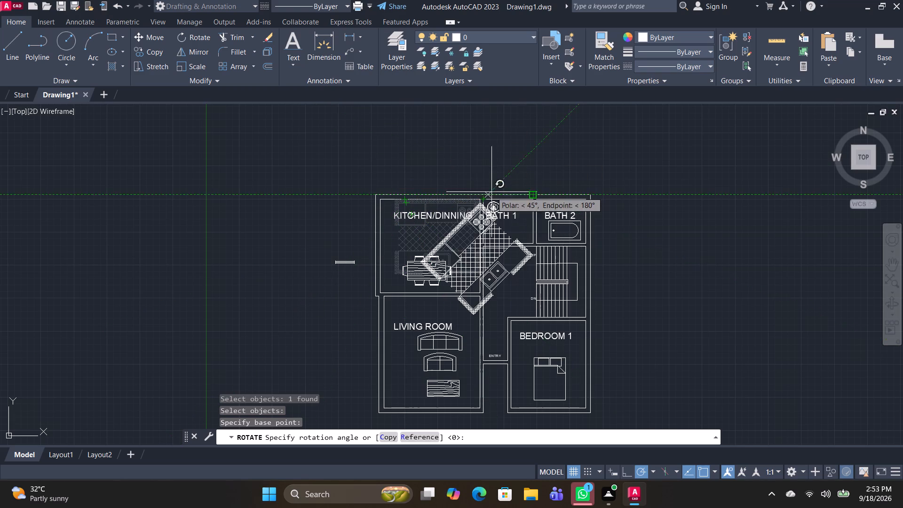
{"action": "left_click", "coordinate": [486, 168]}
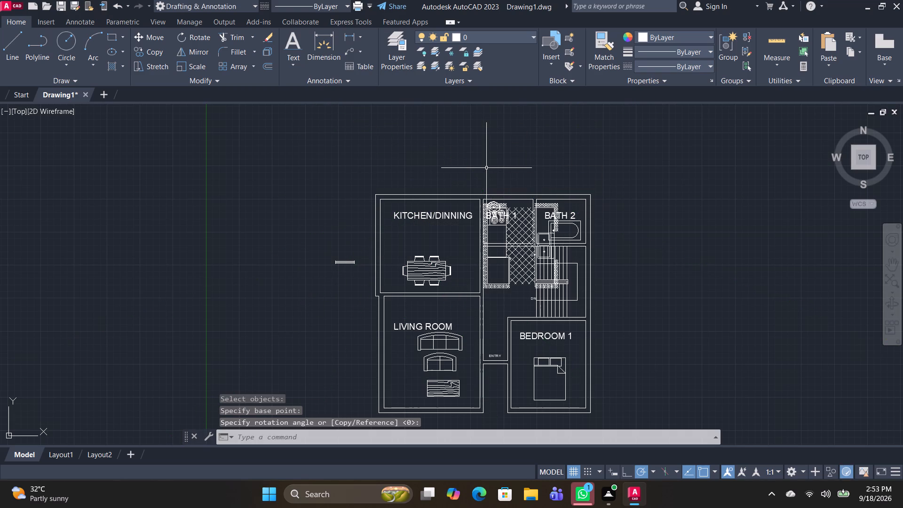
Move the rotated kitchen layout block by its upper-left corner into the kitchen's upper-left inner corner.
{"action": "key", "text": "m"}
{"action": "key", "text": "space"}
{"action": "left_click", "coordinate": [514, 278]}
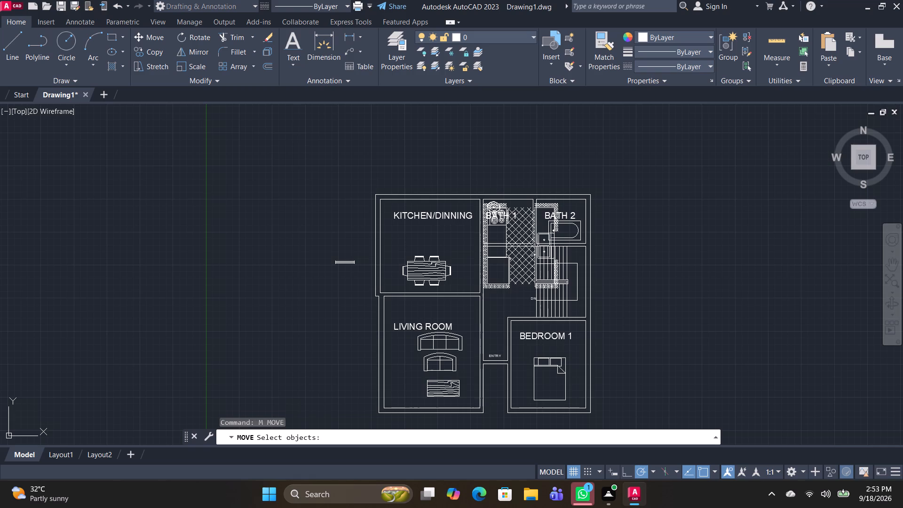
{"action": "key", "text": "space"}
{"action": "scroll", "coordinate": [483, 205], "scroll_direction": "up", "scroll_amount": 2}
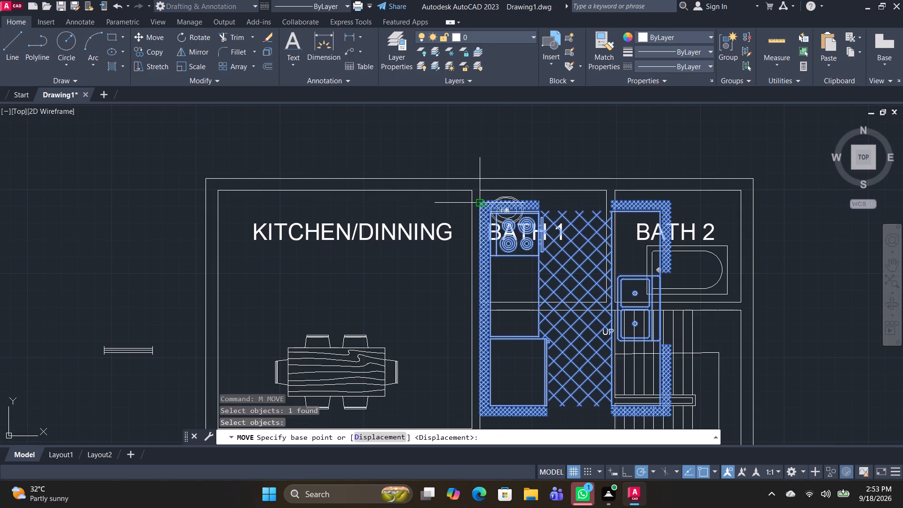
{"action": "left_click", "coordinate": [478, 200]}
{"action": "left_click", "coordinate": [219, 192]}
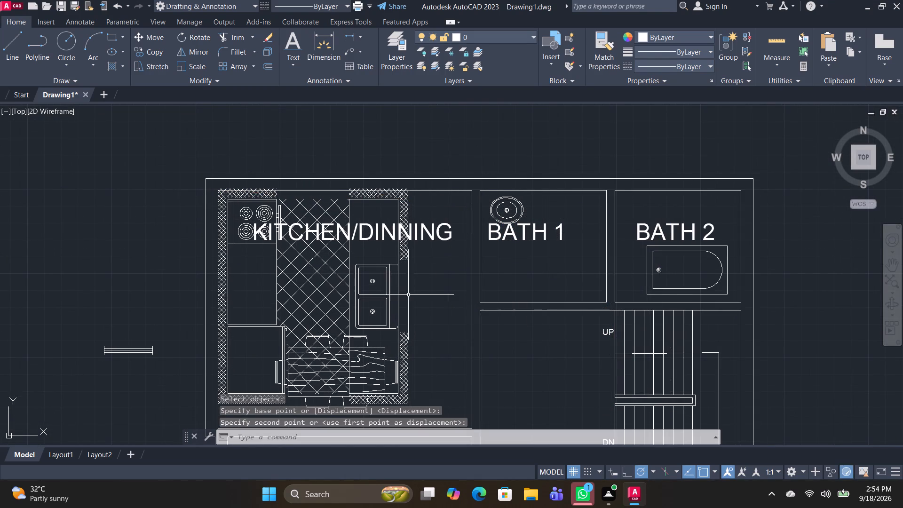
Scale the kitchen layout block down to about 0.6 times its size from its upper-left corner, clearing the dining set.
{"action": "middle_click_drag", "start_coordinate": [409, 295], "coordinate": [400, 227]}
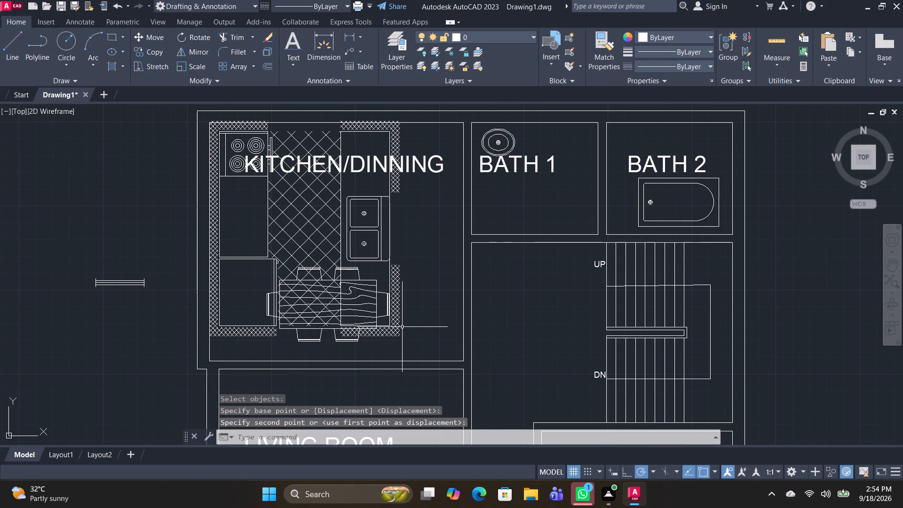
{"action": "type", "text": "SC"}
{"action": "key", "text": "space"}
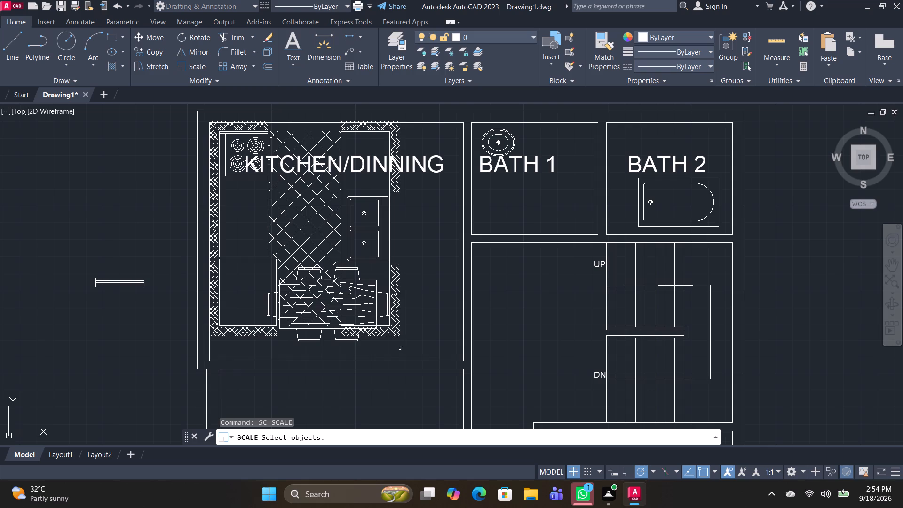
{"action": "left_click", "coordinate": [393, 333]}
{"action": "key", "text": "space"}
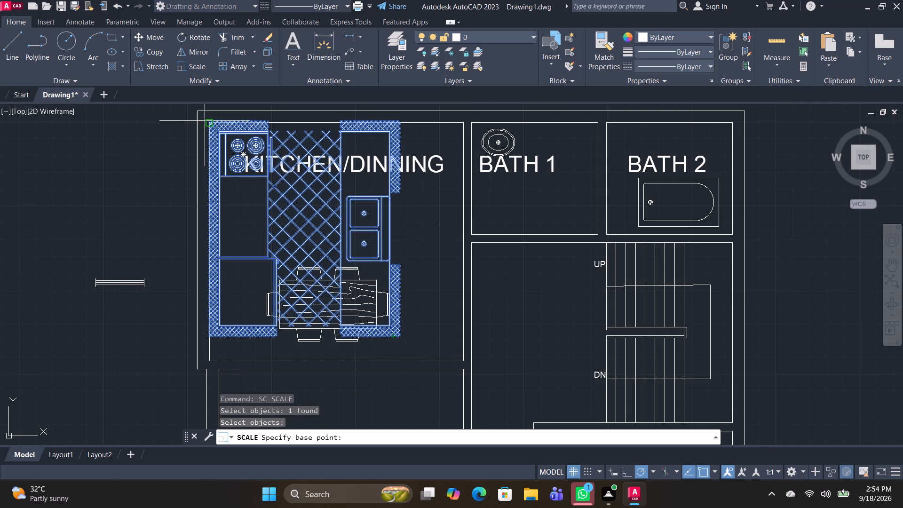
{"action": "left_click", "coordinate": [207, 123]}
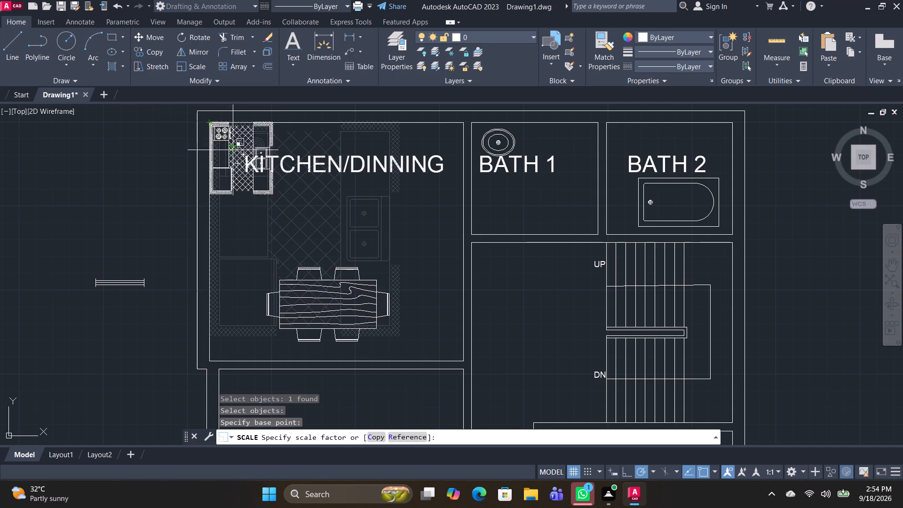
{"action": "left_click", "coordinate": [262, 163]}
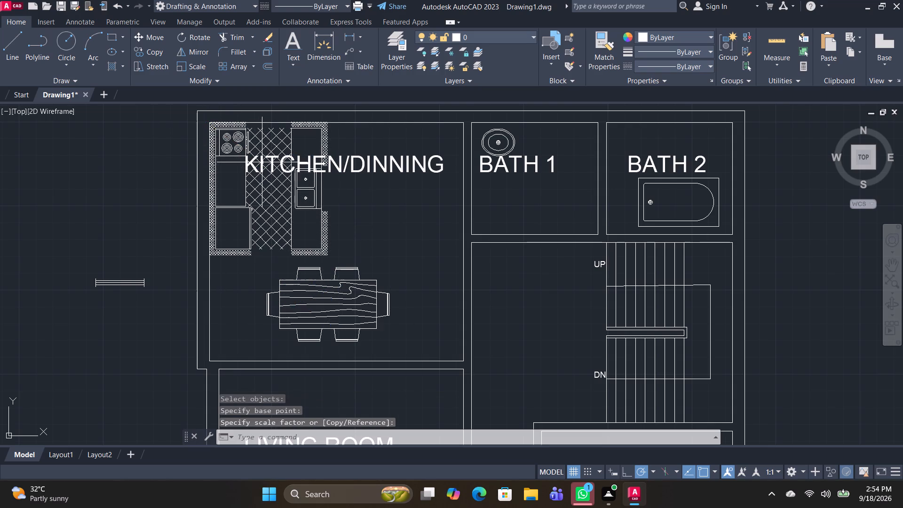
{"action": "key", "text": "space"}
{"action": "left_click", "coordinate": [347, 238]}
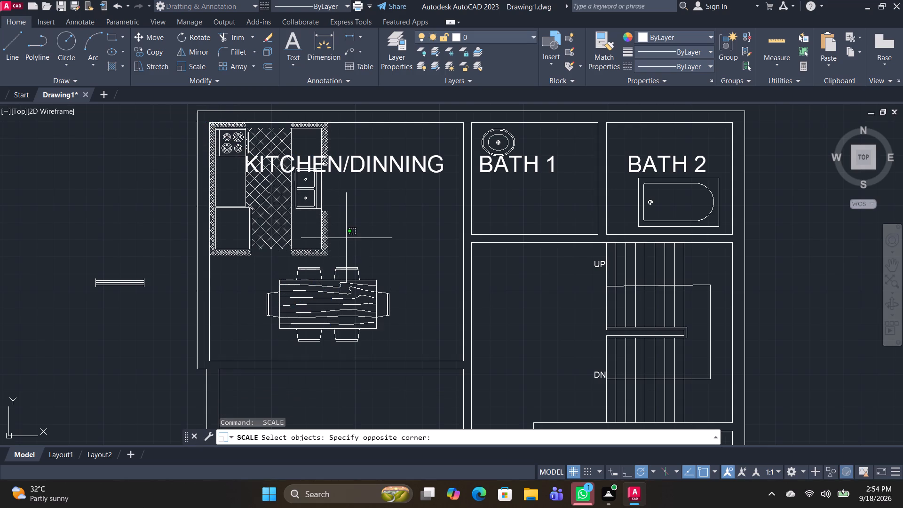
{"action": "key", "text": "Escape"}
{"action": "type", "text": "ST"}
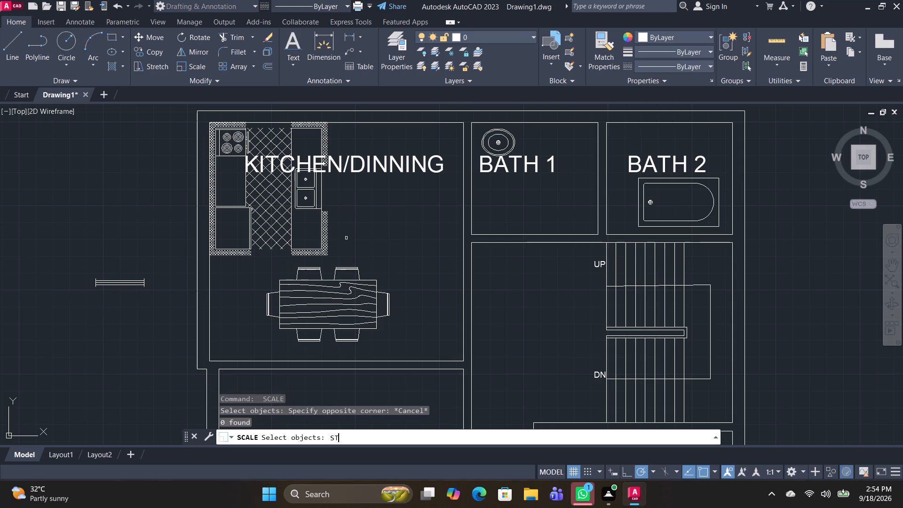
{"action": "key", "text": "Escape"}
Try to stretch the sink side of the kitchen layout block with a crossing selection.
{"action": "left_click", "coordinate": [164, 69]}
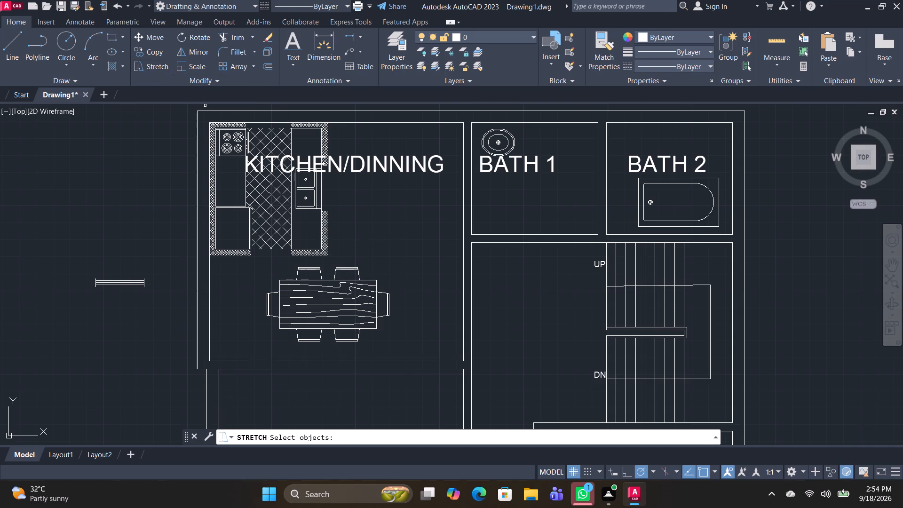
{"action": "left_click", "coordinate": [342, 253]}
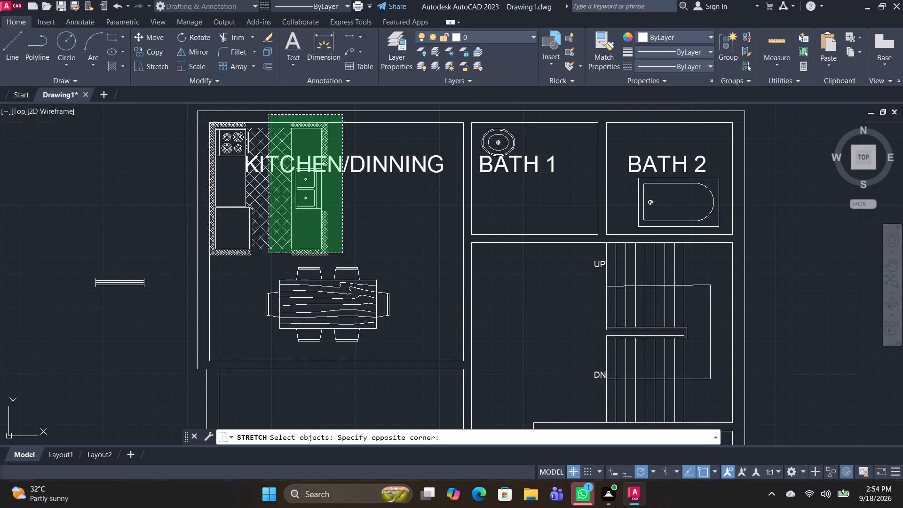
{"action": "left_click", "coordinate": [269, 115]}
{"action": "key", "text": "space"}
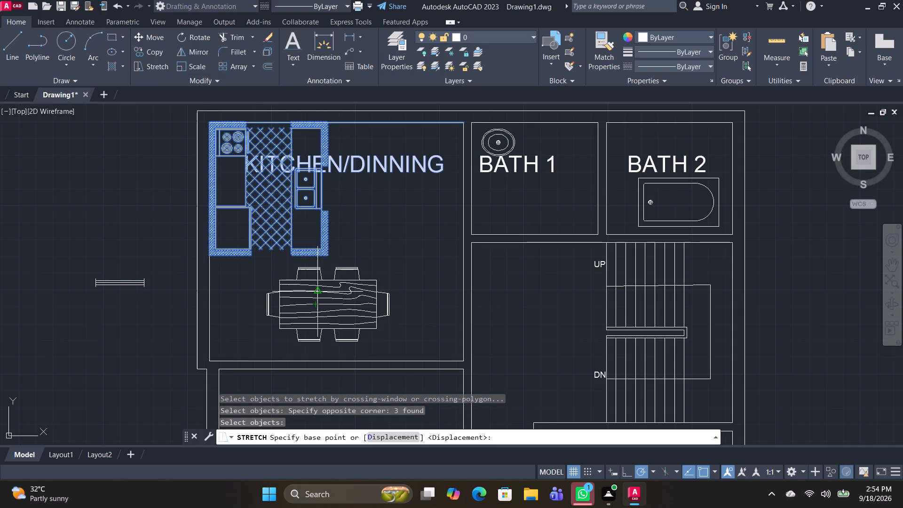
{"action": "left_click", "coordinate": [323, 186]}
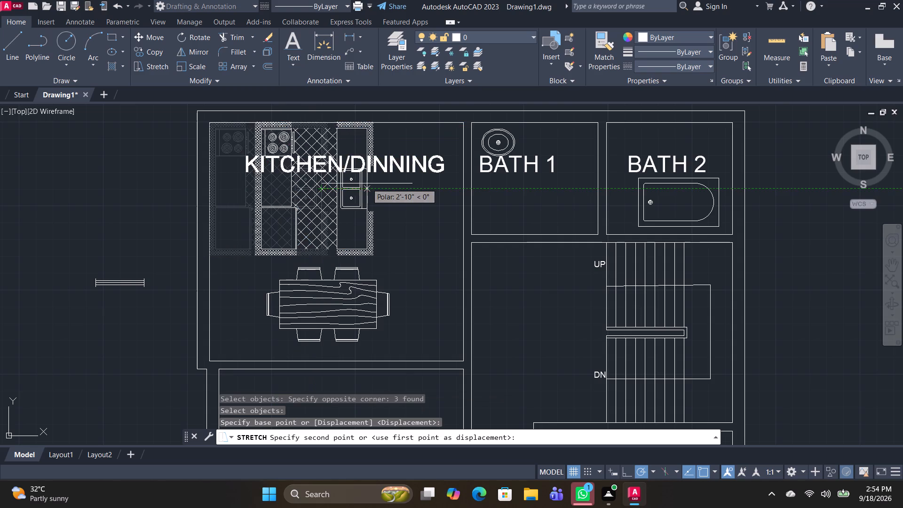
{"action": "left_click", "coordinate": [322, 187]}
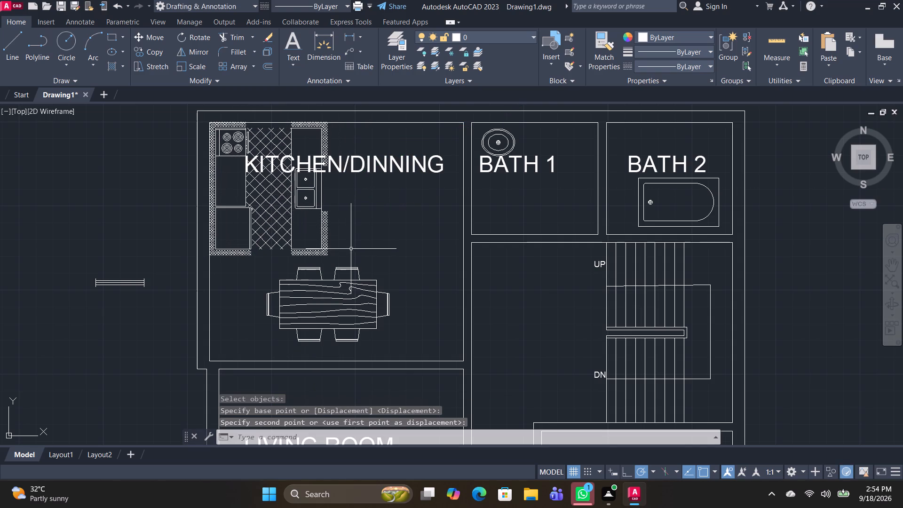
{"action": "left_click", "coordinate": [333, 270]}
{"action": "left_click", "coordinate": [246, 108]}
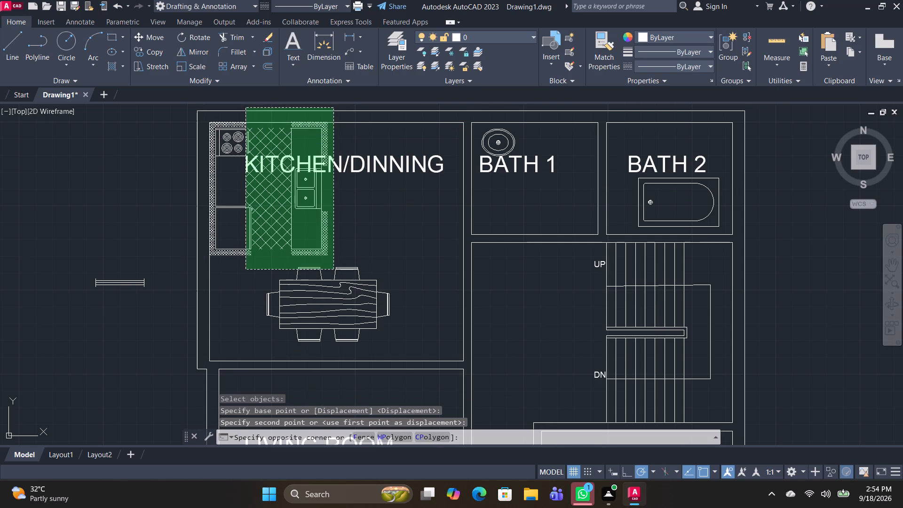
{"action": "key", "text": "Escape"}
Move the KITCHEN/DINNING label below the dining set, just above the room's bottom wall.
{"action": "middle_click_drag", "start_coordinate": [366, 228], "coordinate": [375, 243]}
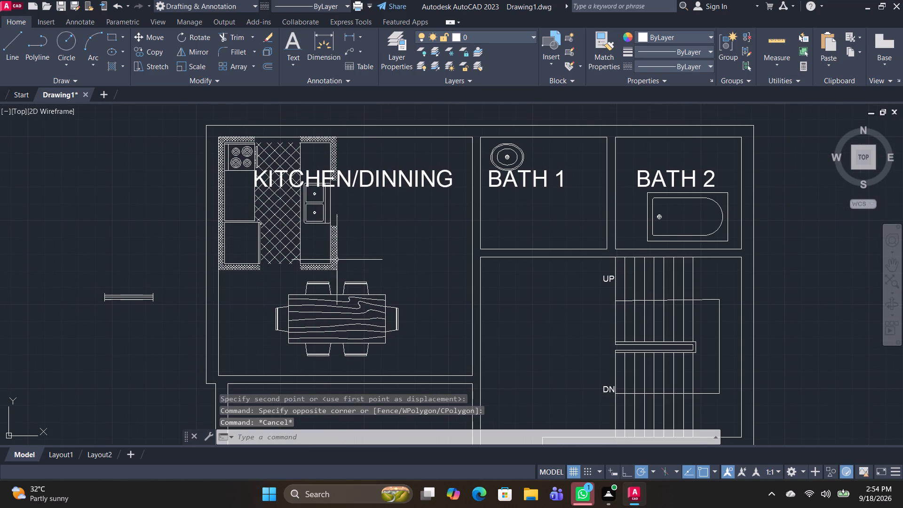
{"action": "scroll", "coordinate": [334, 257], "scroll_direction": "down", "scroll_amount": 1}
{"action": "middle_click_drag", "start_coordinate": [371, 271], "coordinate": [346, 264]}
{"action": "left_click", "coordinate": [337, 199]}
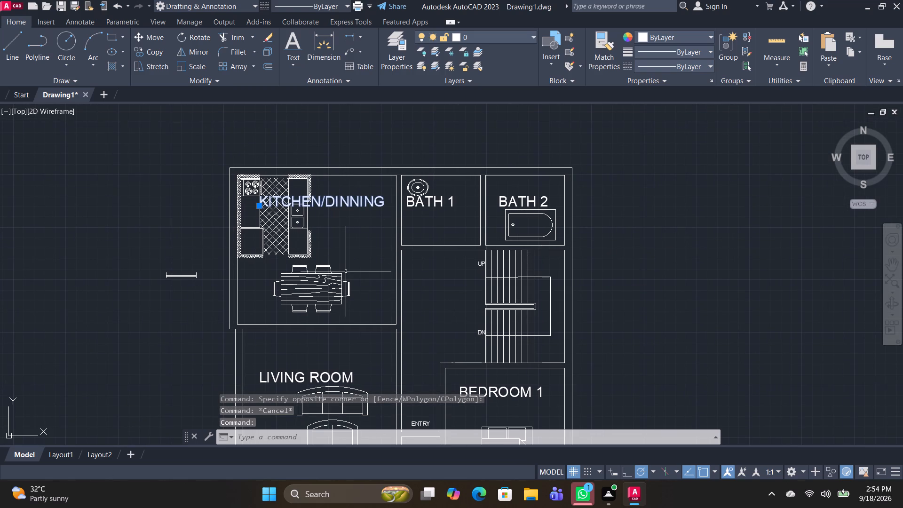
{"action": "type", "text": "M"}
{"action": "key", "text": "space"}
{"action": "left_click", "coordinate": [334, 207]}
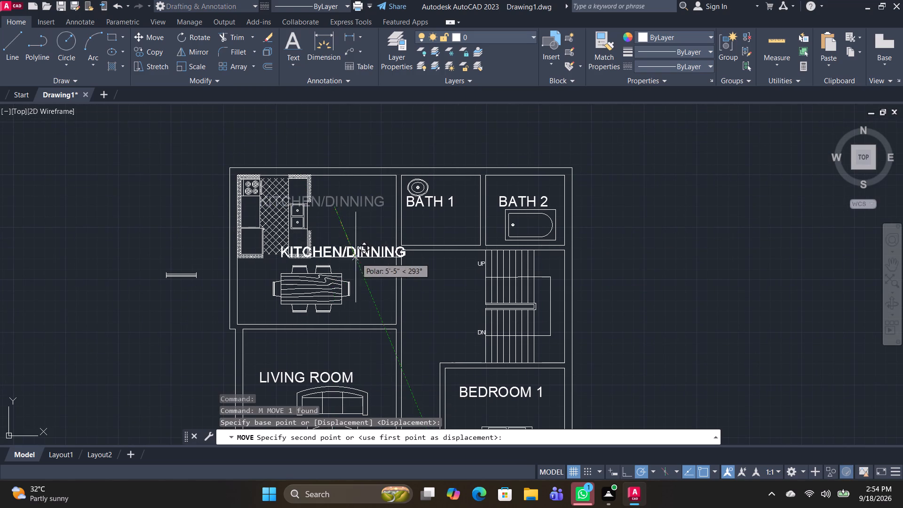
{"action": "scroll", "coordinate": [330, 321], "scroll_direction": "up", "scroll_amount": 3}
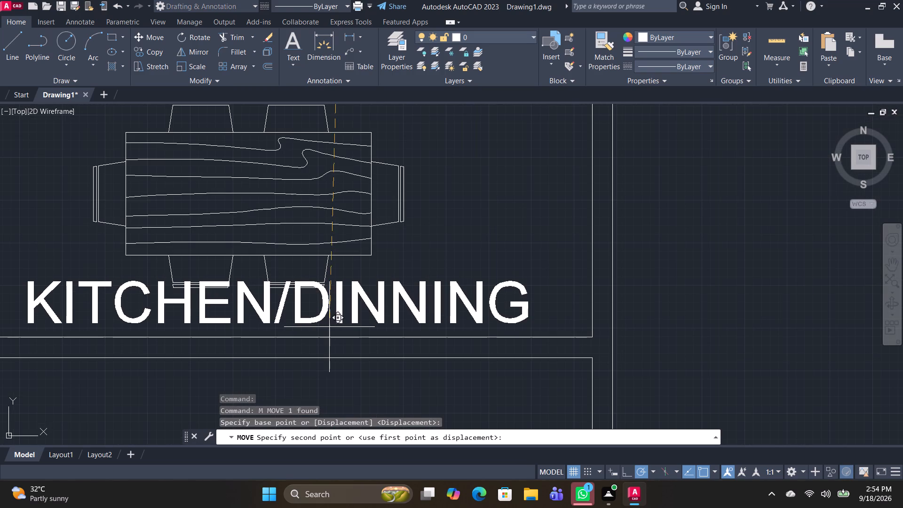
{"action": "left_click", "coordinate": [329, 327]}
Scale the dining set block down to a little over half its size from its lower-left area.
{"action": "left_click", "coordinate": [369, 205]}
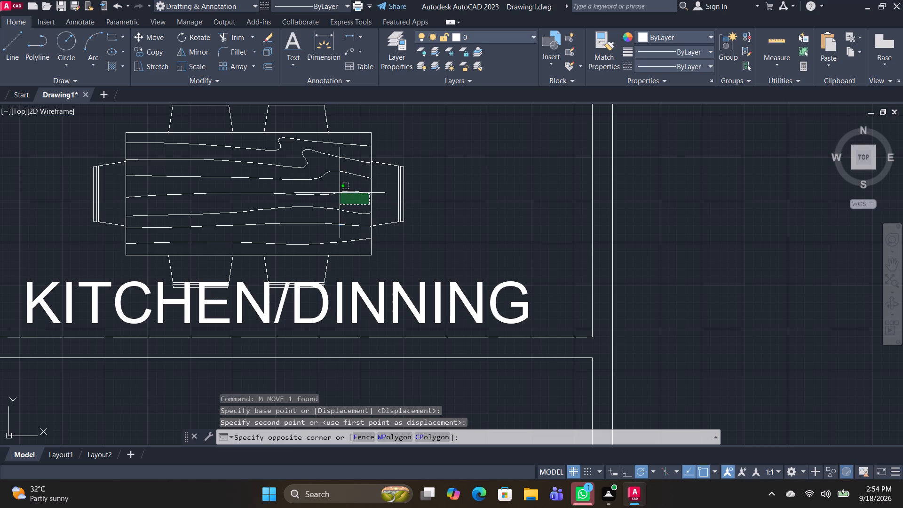
{"action": "left_click", "coordinate": [339, 192]}
{"action": "key", "text": "s"}
{"action": "key", "text": "c"}
{"action": "key", "text": "space"}
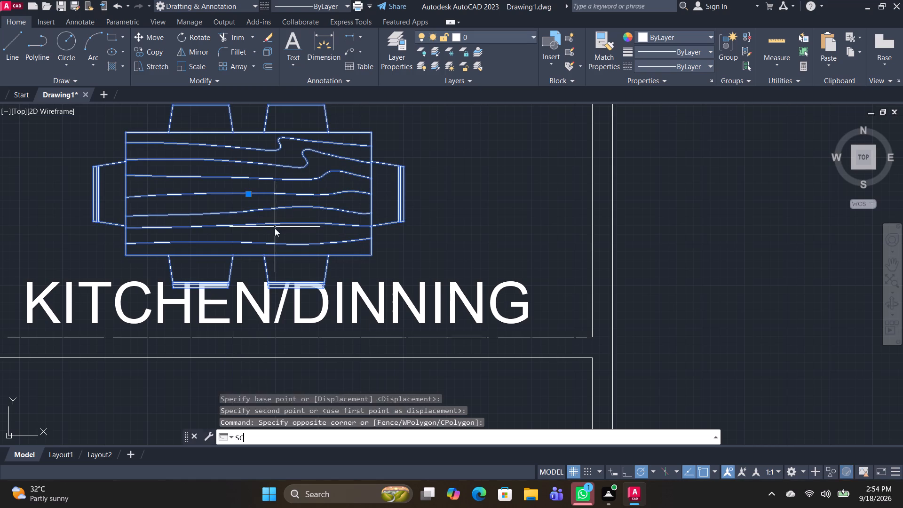
{"action": "left_click", "coordinate": [159, 233]}
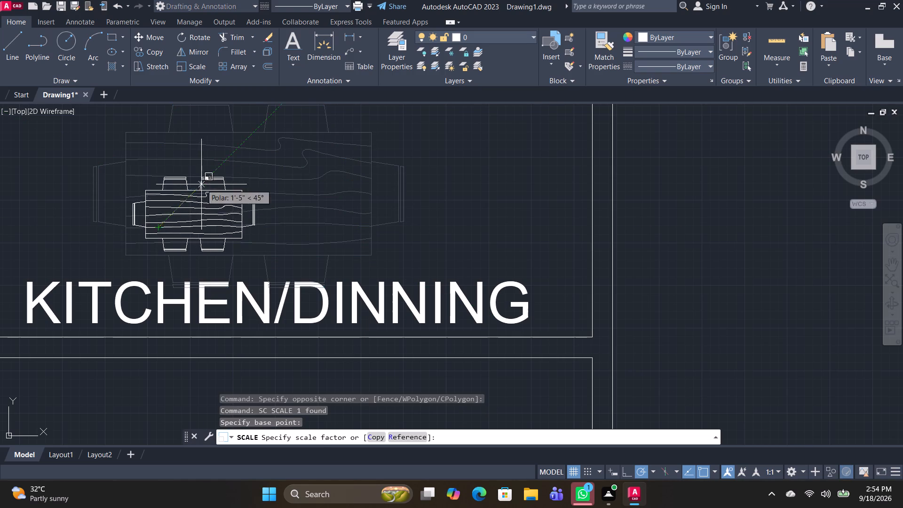
{"action": "left_click", "coordinate": [216, 159]}
Move the reduced dining set slightly up and to the right, between the kitchen layout and the KITCHEN/DINNING label.
{"action": "middle_click_drag", "start_coordinate": [320, 208], "coordinate": [451, 236]}
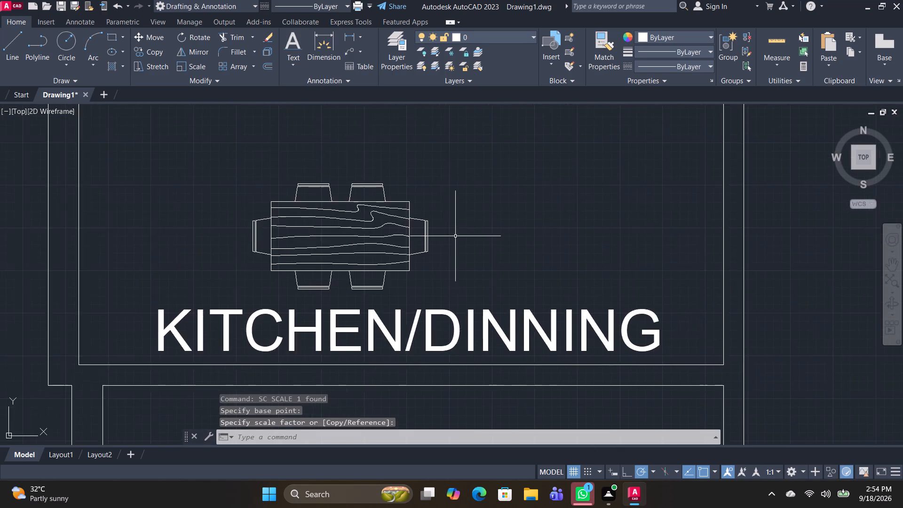
{"action": "scroll", "coordinate": [455, 236], "scroll_direction": "down", "scroll_amount": 2}
{"action": "left_click_drag", "start_coordinate": [458, 249], "coordinate": [447, 246]}
{"action": "left_click", "coordinate": [415, 224]}
{"action": "type", "text": "M"}
{"action": "key", "text": "space"}
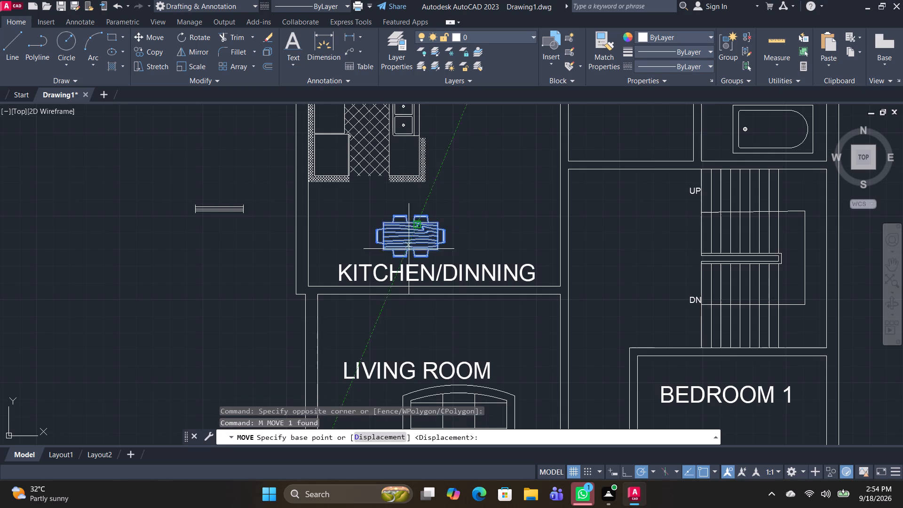
{"action": "left_click", "coordinate": [407, 251]}
{"action": "left_click", "coordinate": [430, 235]}
{"action": "scroll", "coordinate": [456, 237], "scroll_direction": "down", "scroll_amount": 1}
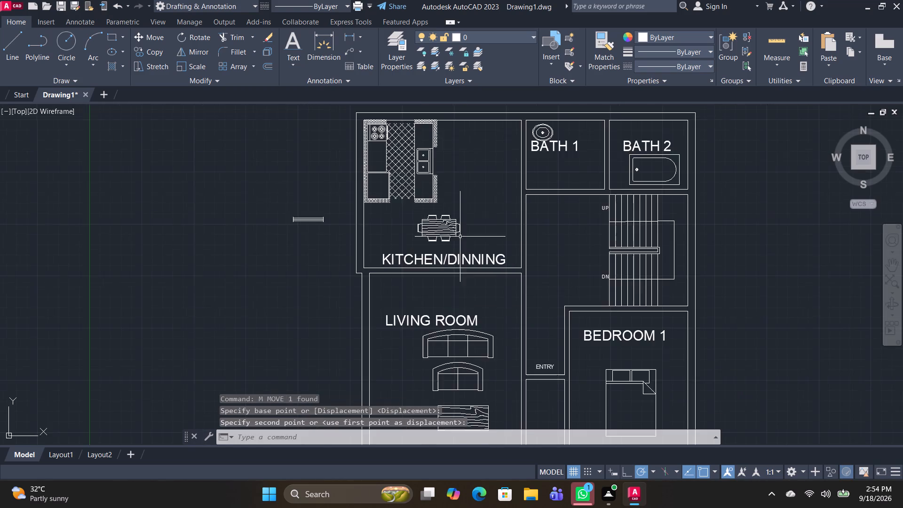
{"action": "middle_click_drag", "start_coordinate": [484, 242], "coordinate": [406, 201]}
{"action": "key", "text": "Escape"}
Polar-array the window block outside the plan into 4 items over 360° about a point to its lower left.
{"action": "left_click", "coordinate": [248, 193]}
{"action": "left_click", "coordinate": [156, 137]}
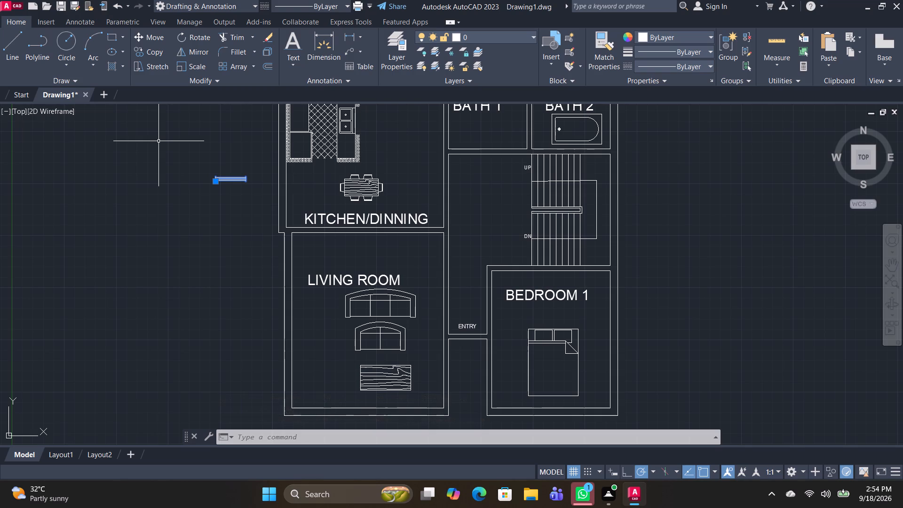
{"action": "scroll", "coordinate": [247, 169], "scroll_direction": "down", "scroll_amount": 1}
{"action": "scroll", "coordinate": [256, 233], "scroll_direction": "up", "scroll_amount": 1}
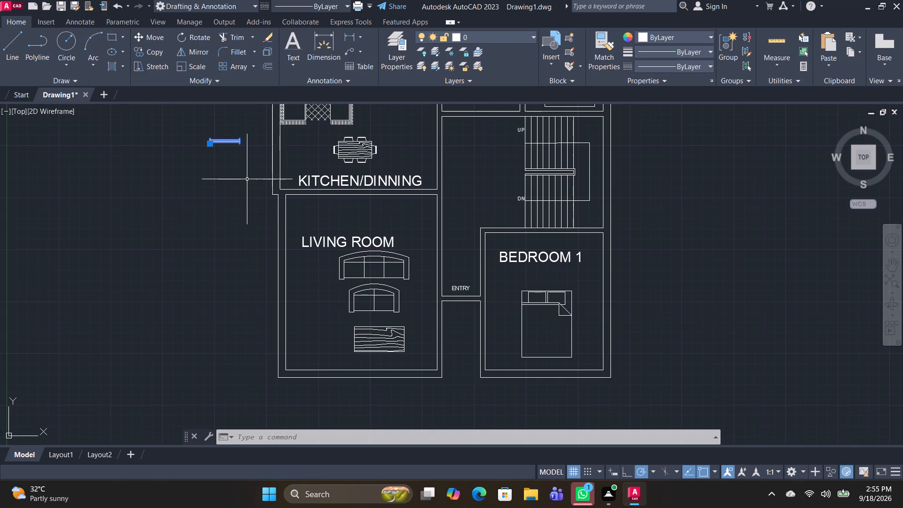
{"action": "type", "text": "AR"}
{"action": "key", "text": "space"}
{"action": "middle_click_drag", "start_coordinate": [280, 266], "coordinate": [362, 322]}
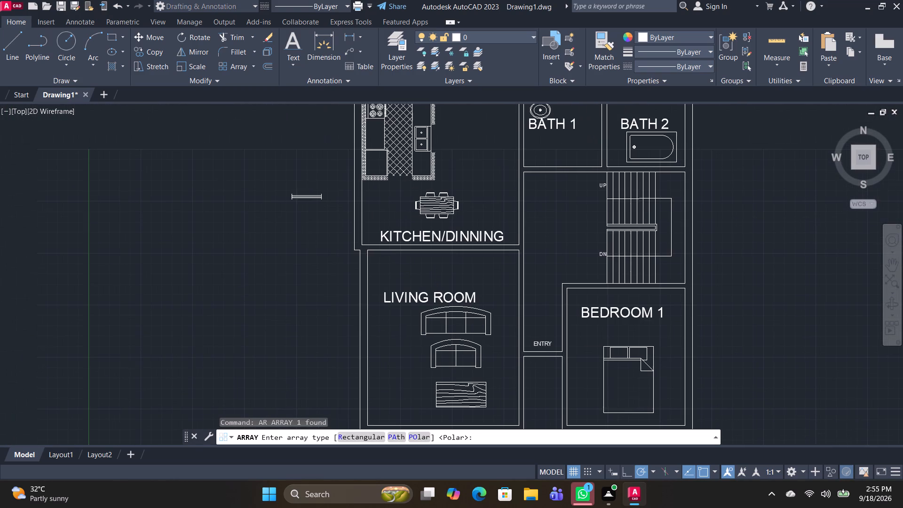
{"action": "type", "text": "PO"}
{"action": "key", "text": "space"}
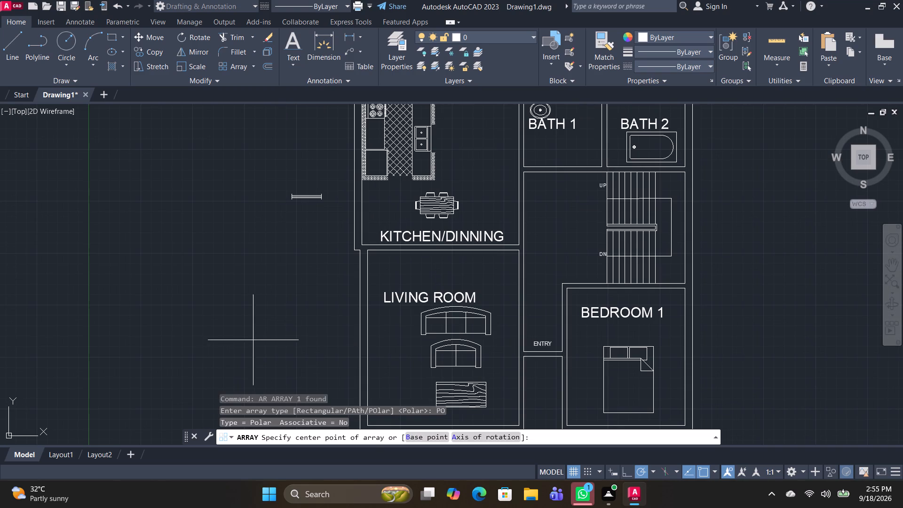
{"action": "left_click", "coordinate": [242, 215]}
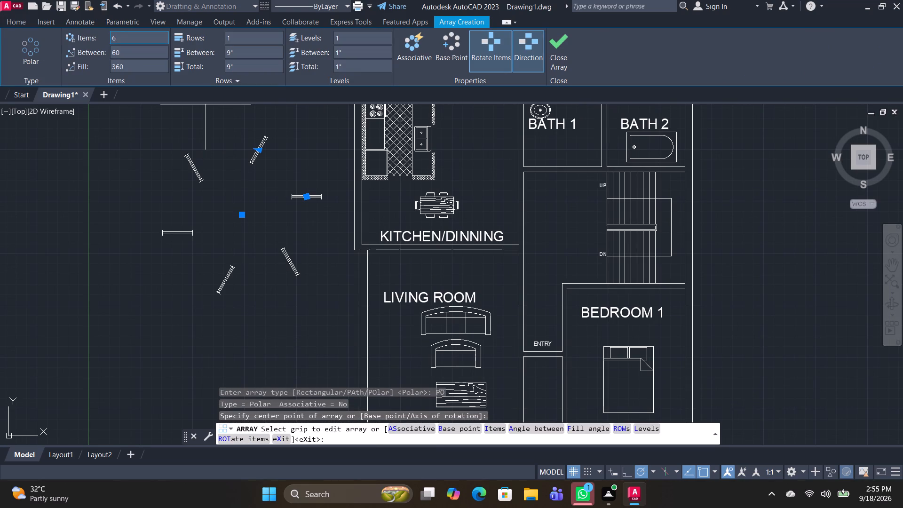
{"action": "left_click_drag", "start_coordinate": [117, 40], "coordinate": [96, 39]}
{"action": "key", "text": "4"}
{"action": "key", "text": "Return"}
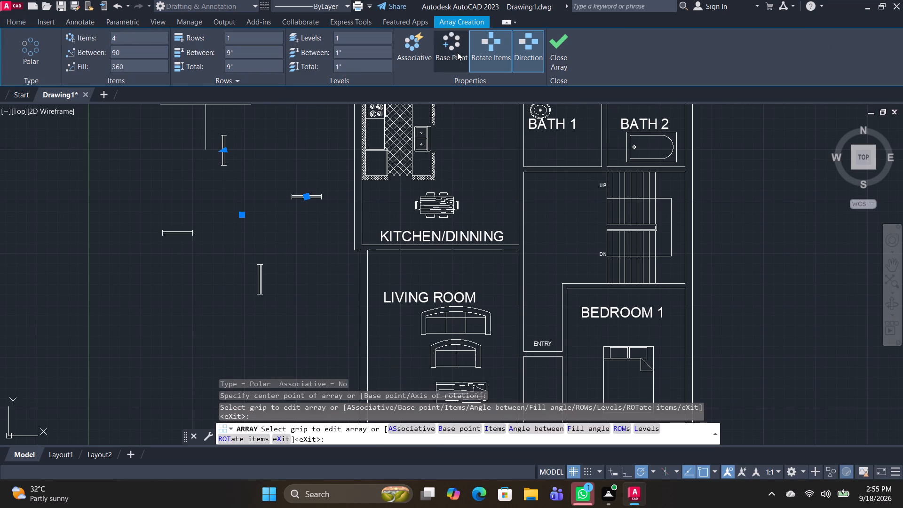
{"action": "left_click", "coordinate": [557, 52]}
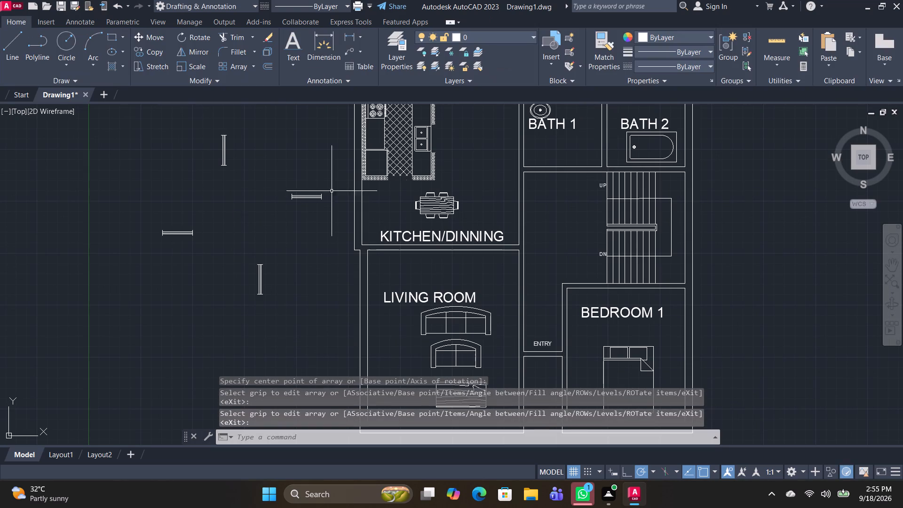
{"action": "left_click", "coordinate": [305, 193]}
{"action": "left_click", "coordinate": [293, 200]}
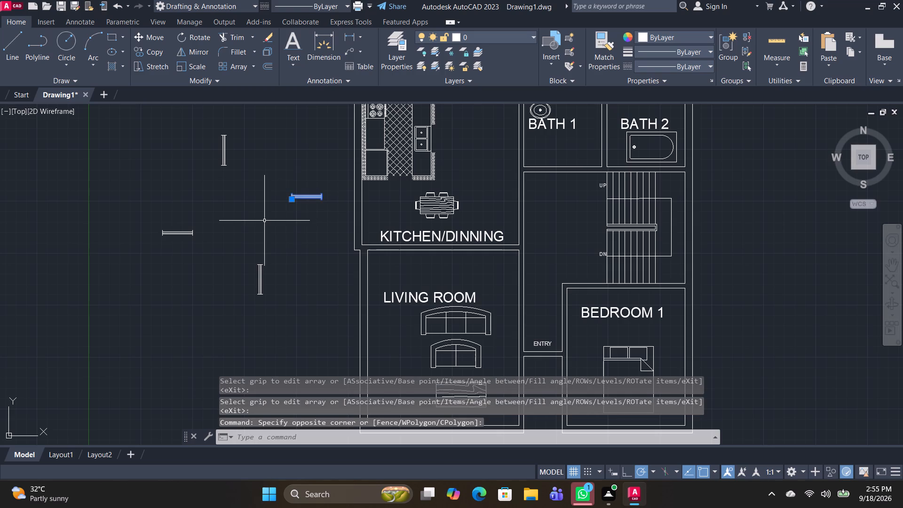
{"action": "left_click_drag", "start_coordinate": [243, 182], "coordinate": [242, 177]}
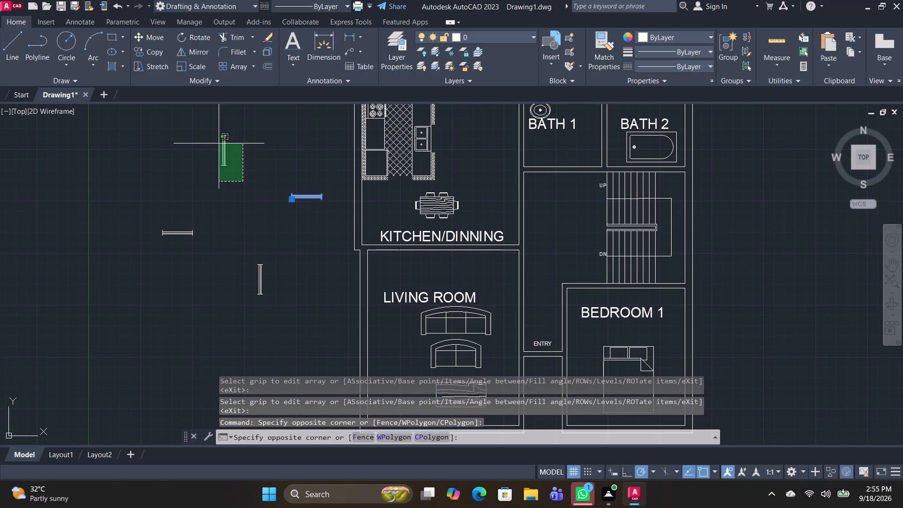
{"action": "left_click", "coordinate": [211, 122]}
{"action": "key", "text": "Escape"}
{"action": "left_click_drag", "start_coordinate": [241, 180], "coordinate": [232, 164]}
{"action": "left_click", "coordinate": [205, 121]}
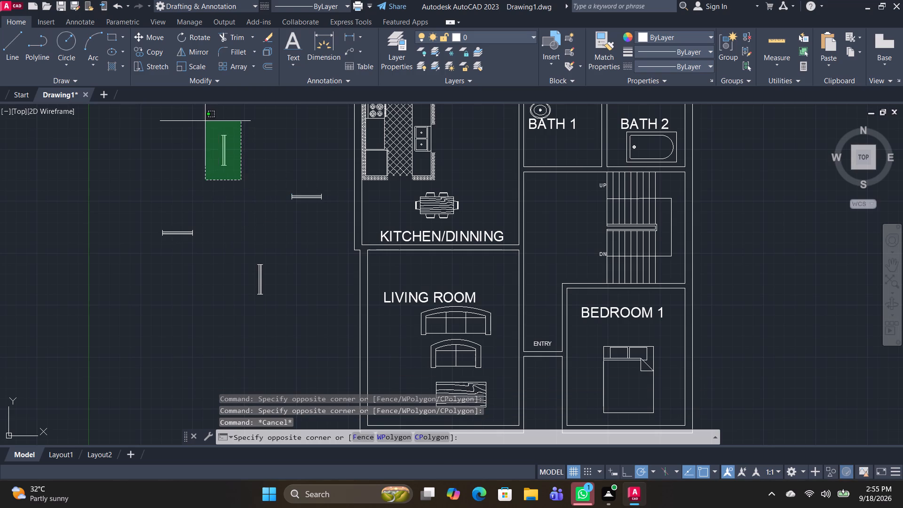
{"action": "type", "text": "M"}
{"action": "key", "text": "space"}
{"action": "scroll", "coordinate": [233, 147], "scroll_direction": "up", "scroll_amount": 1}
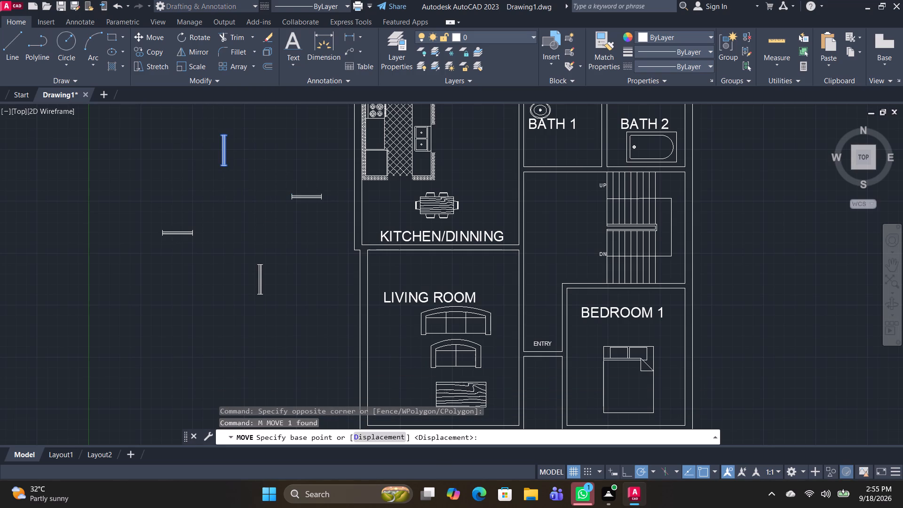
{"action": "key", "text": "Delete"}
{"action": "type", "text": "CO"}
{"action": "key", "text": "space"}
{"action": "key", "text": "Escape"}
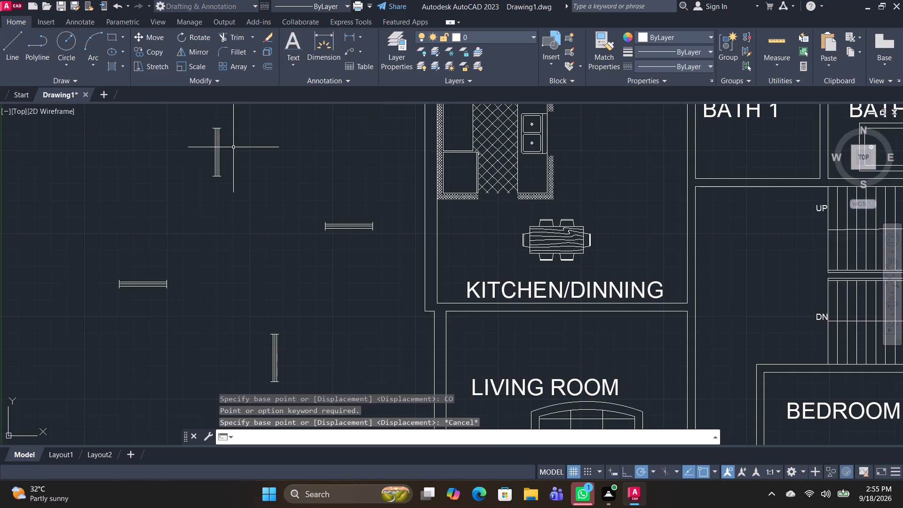
Copy the upper vertical window block by its midpoint onto the living room's left wall, beside the sofas.
{"action": "type", "text": "CO"}
{"action": "key", "text": "space"}
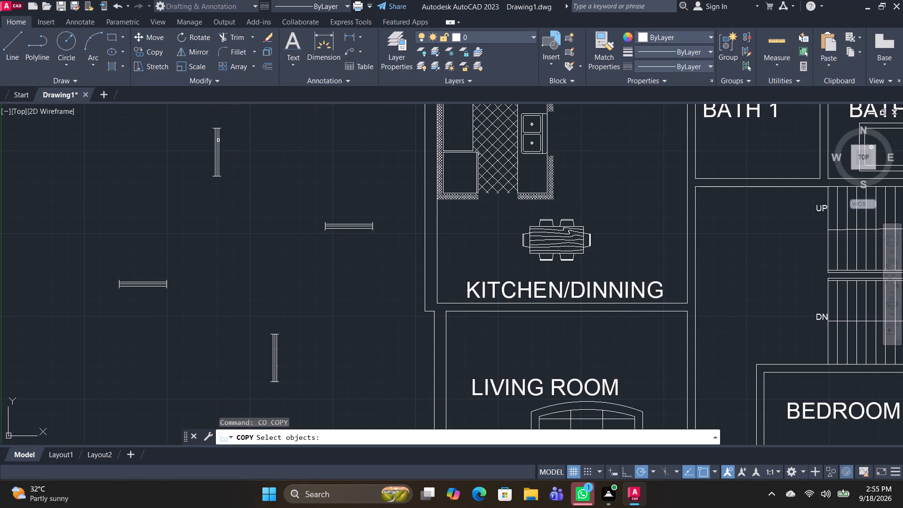
{"action": "left_click", "coordinate": [218, 142]}
{"action": "key", "text": "space"}
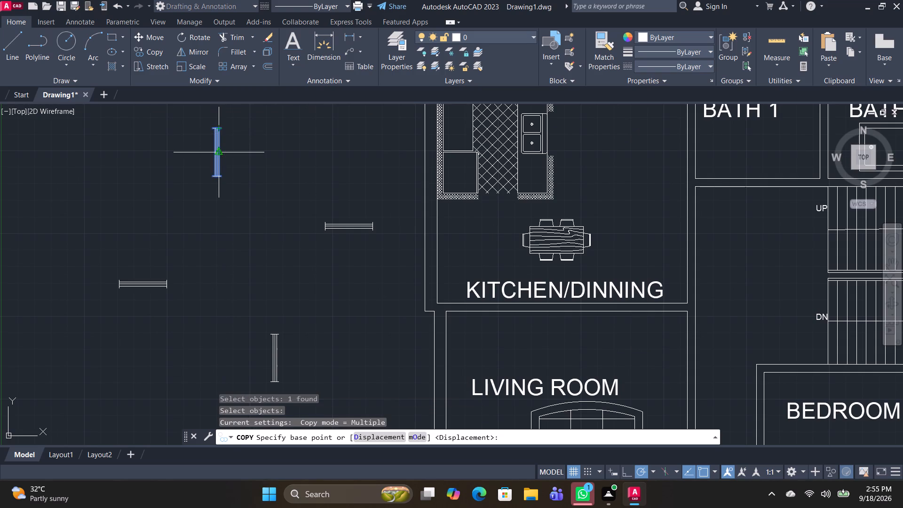
{"action": "left_click", "coordinate": [221, 150]}
{"action": "middle_click_drag", "start_coordinate": [454, 176], "coordinate": [452, 236]}
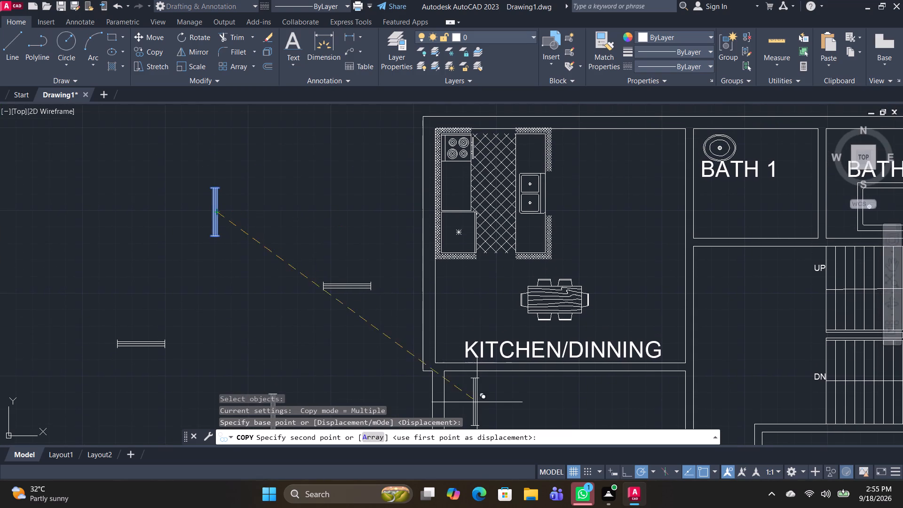
{"action": "middle_click_drag", "start_coordinate": [469, 376], "coordinate": [417, 117]}
{"action": "scroll", "coordinate": [387, 238], "scroll_direction": "up", "scroll_amount": 1}
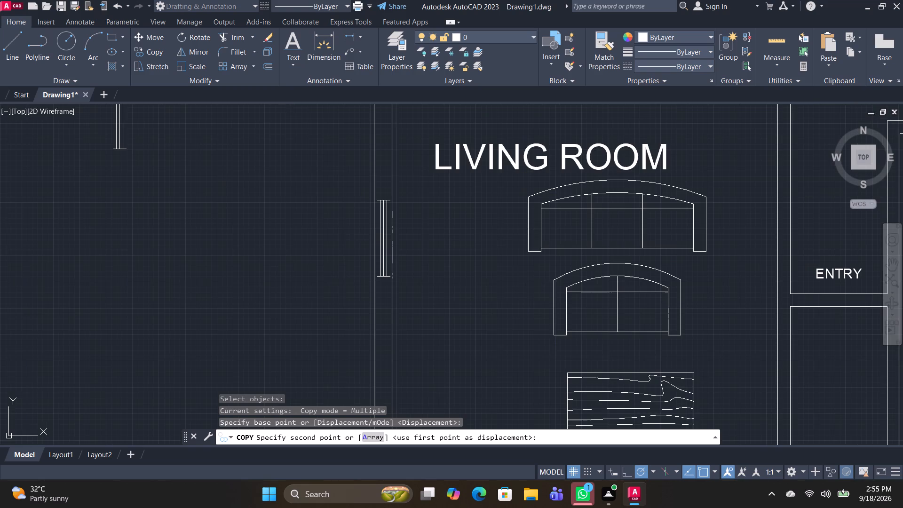
{"action": "left_click", "coordinate": [387, 262]}
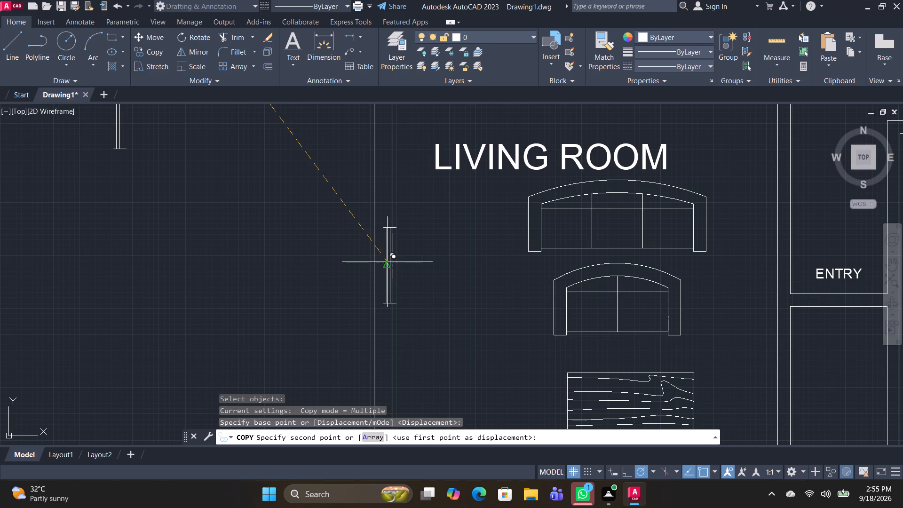
{"action": "scroll", "coordinate": [446, 258], "scroll_direction": "up", "scroll_amount": 2}
{"action": "key", "text": "Escape"}
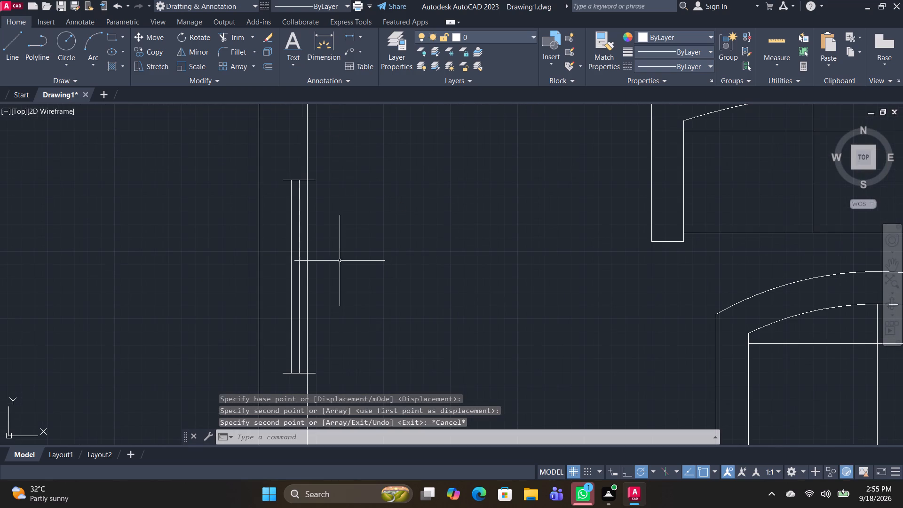
Move the copied window by its lower-right end onto the inner face line of the living room's left wall.
{"action": "left_click", "coordinate": [299, 278]}
{"action": "type", "text": "M"}
{"action": "key", "text": "space"}
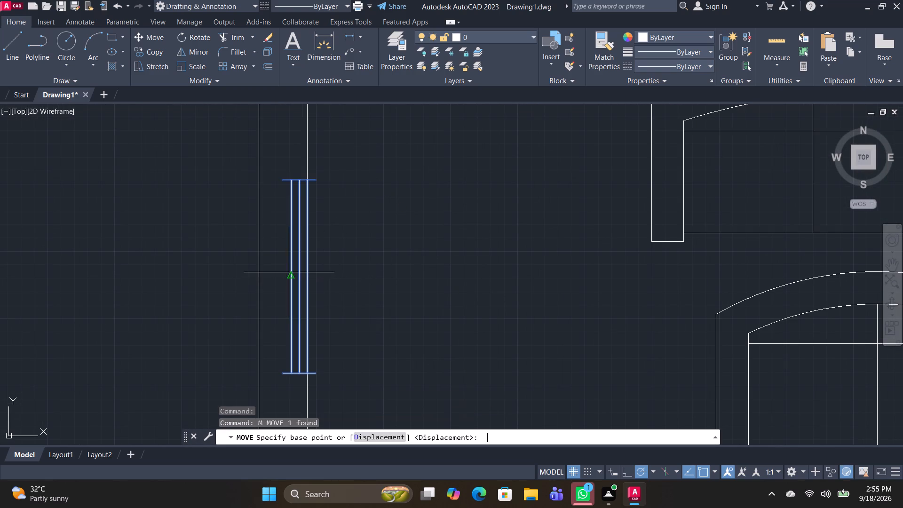
{"action": "left_click", "coordinate": [315, 375]}
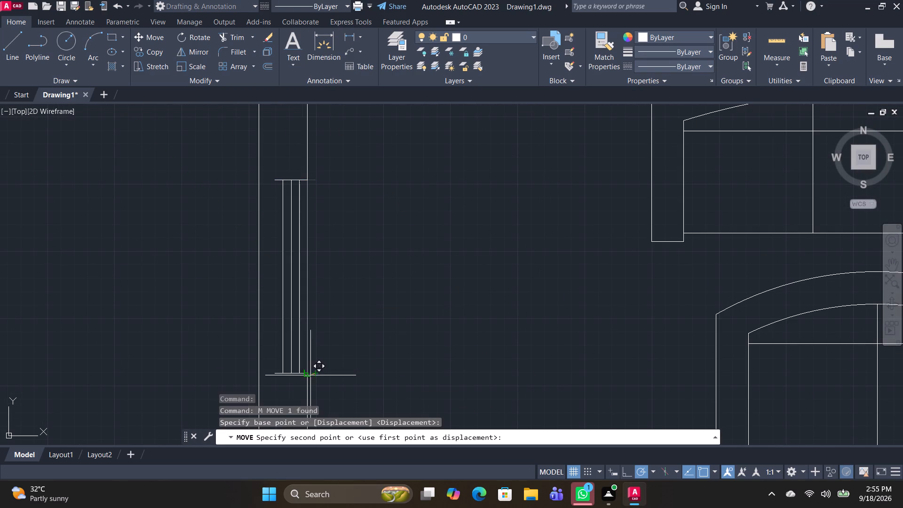
{"action": "left_click", "coordinate": [307, 375]}
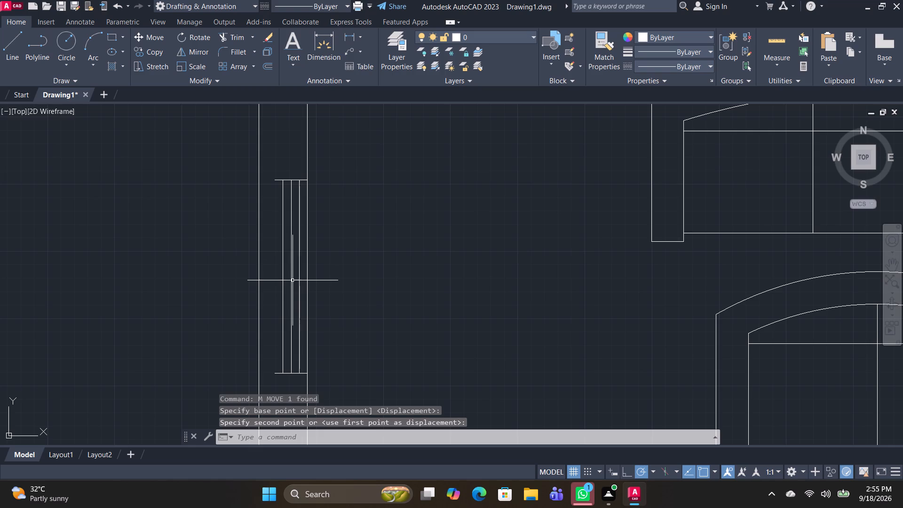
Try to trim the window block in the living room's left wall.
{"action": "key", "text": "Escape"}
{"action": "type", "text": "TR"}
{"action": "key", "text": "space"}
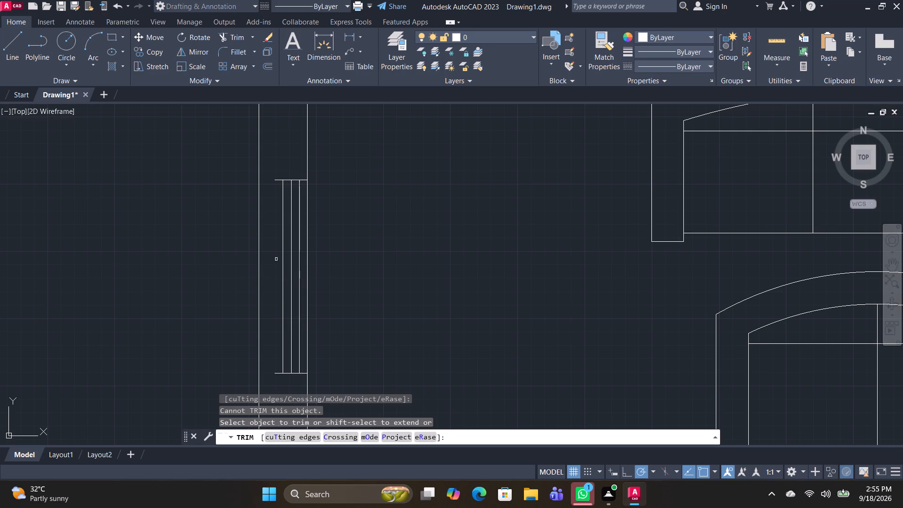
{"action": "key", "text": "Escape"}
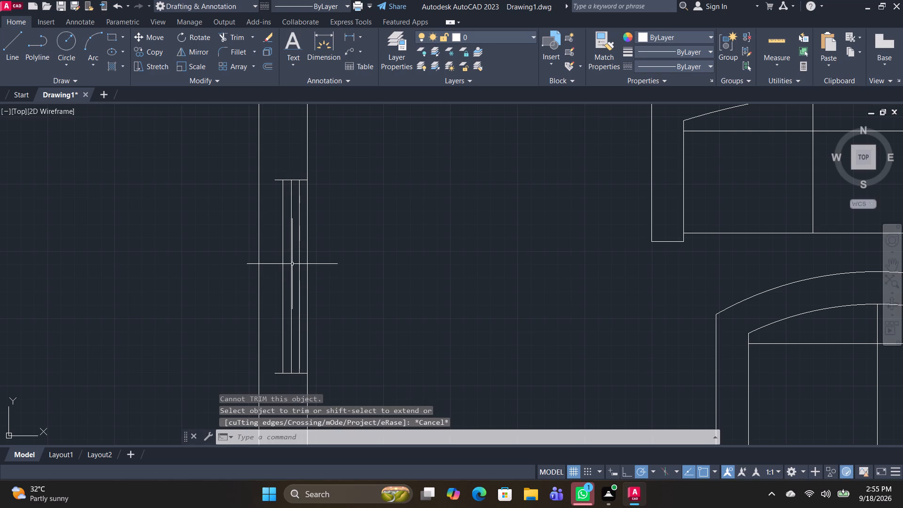
Open the "Window - Wood Frame 36 in. Wide plan" block definition for editing.
{"action": "double_click", "coordinate": [292, 264]}
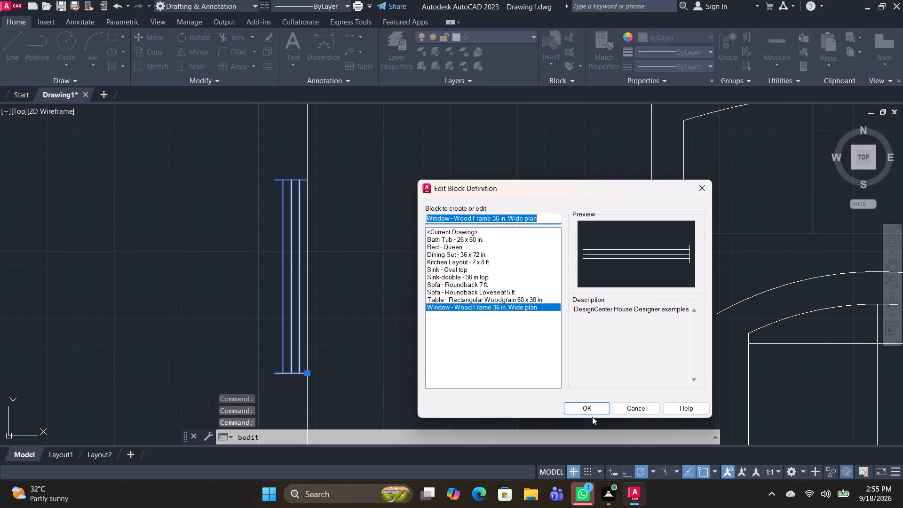
{"action": "left_click", "coordinate": [595, 410]}
{"action": "scroll", "coordinate": [339, 254], "scroll_direction": "down", "scroll_amount": 2}
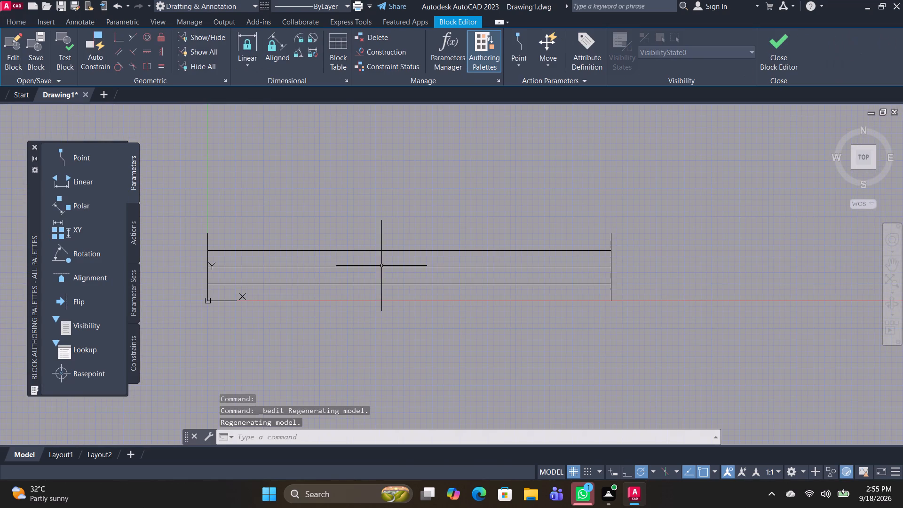
Delete the two vertical end lines of the window in the block definition.
{"action": "left_click", "coordinate": [610, 238]}
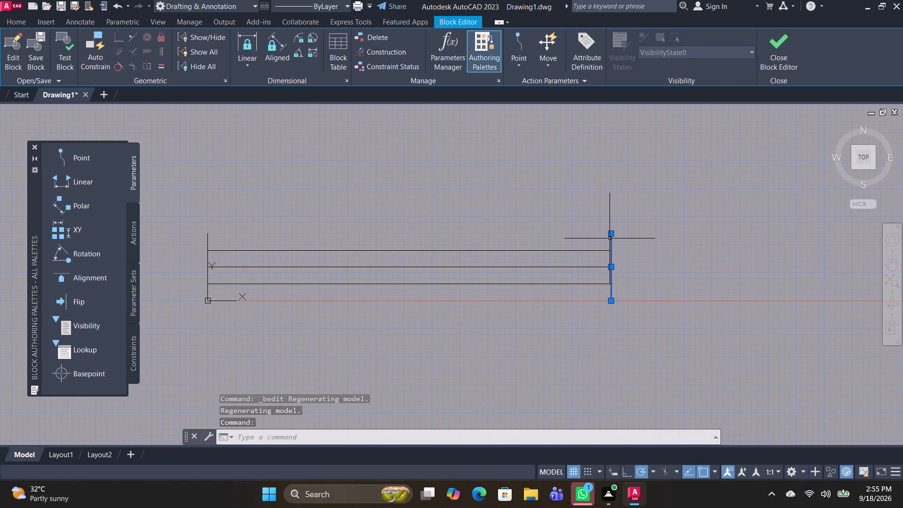
{"action": "key", "text": "Delete"}
{"action": "left_click", "coordinate": [210, 239]}
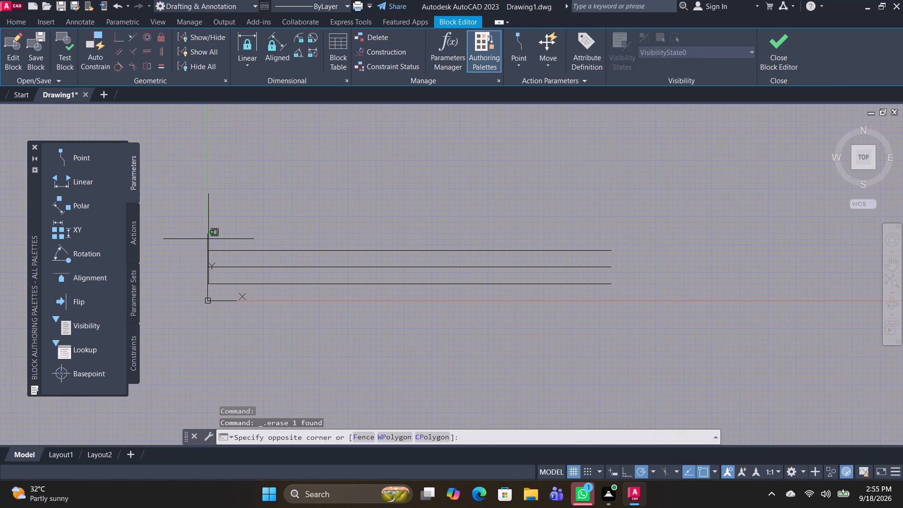
{"action": "left_click", "coordinate": [190, 238]}
{"action": "key", "text": "Delete"}
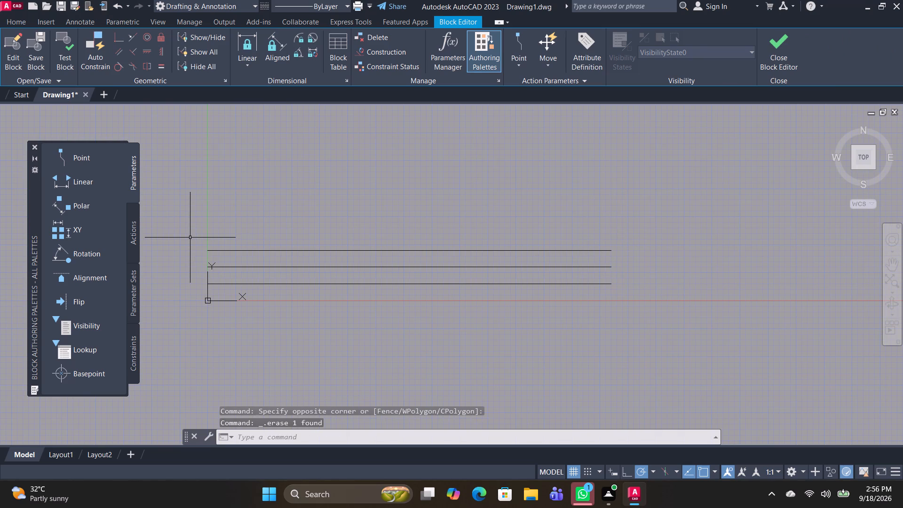
Draw a 9" vertical line beside the right end of the window geometry.
{"action": "type", "text": "L"}
{"action": "key", "text": "space"}
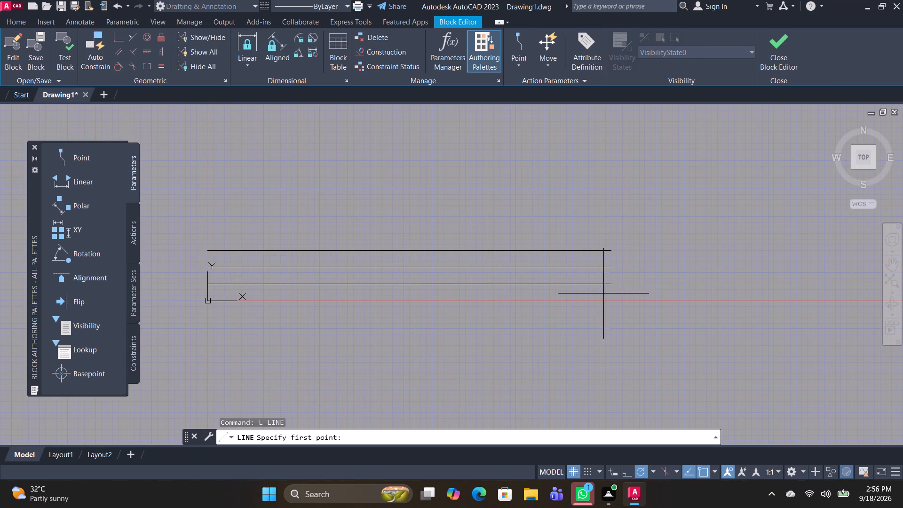
{"action": "left_click", "coordinate": [691, 217]}
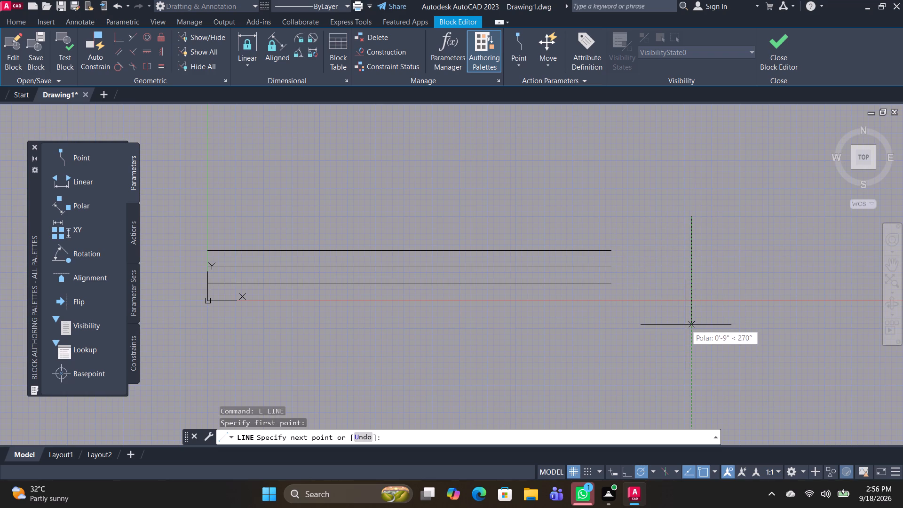
{"action": "type", "text": "9\""}
{"action": "key", "text": "Return"}
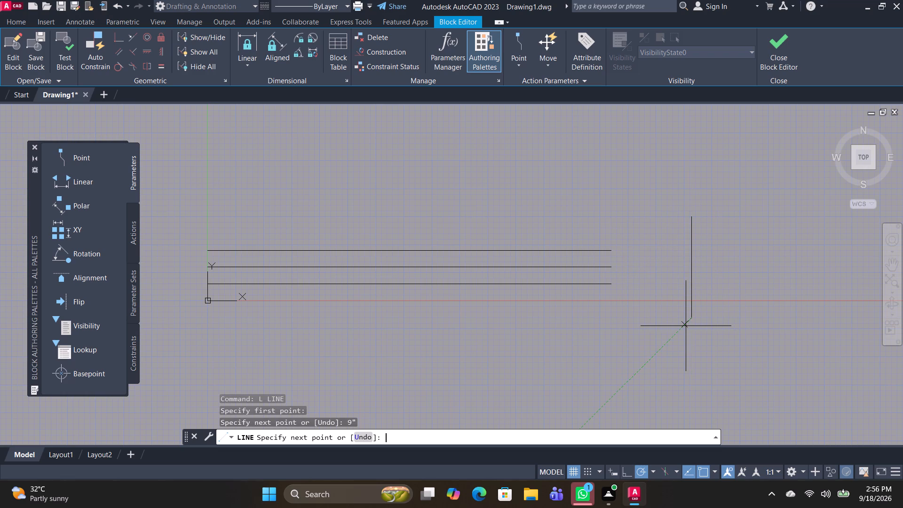
{"action": "key", "text": "space"}
Copy the 9" line by its midpoint onto both ends of the window's middle line and save the block changes.
{"action": "left_click_drag", "start_coordinate": [710, 289], "coordinate": [690, 285]}
{"action": "left_click", "coordinate": [682, 247]}
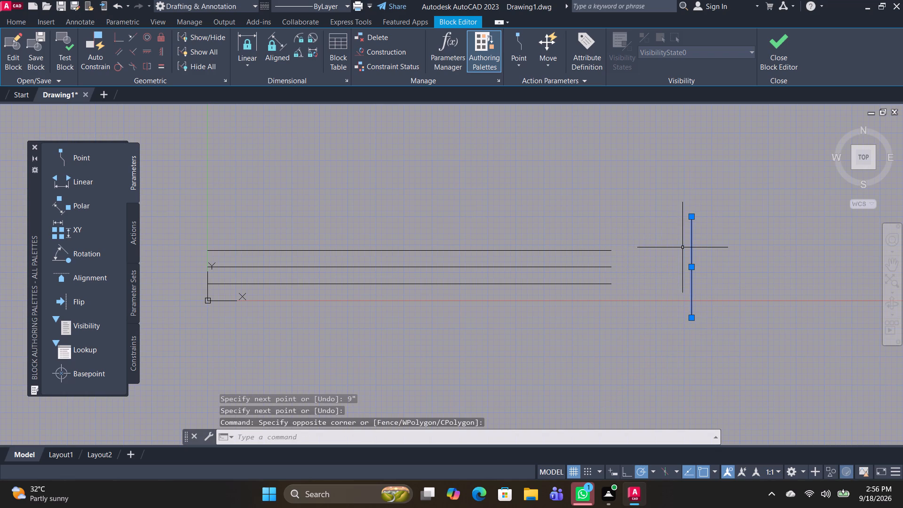
{"action": "type", "text": "CO"}
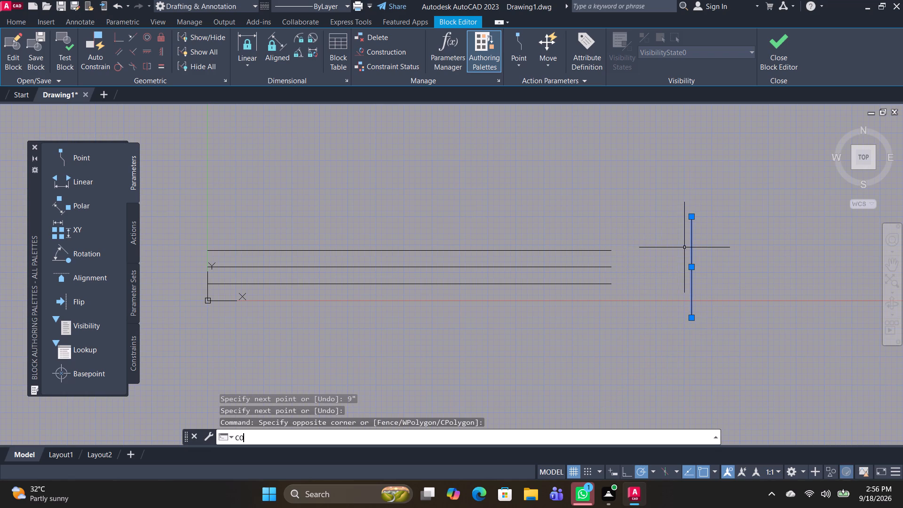
{"action": "key", "text": "space"}
{"action": "left_click", "coordinate": [692, 268]}
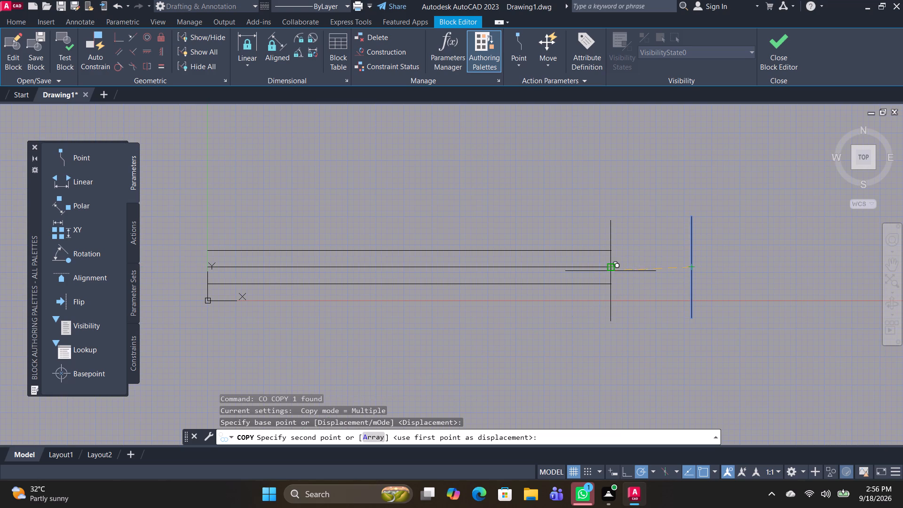
{"action": "left_click", "coordinate": [612, 267]}
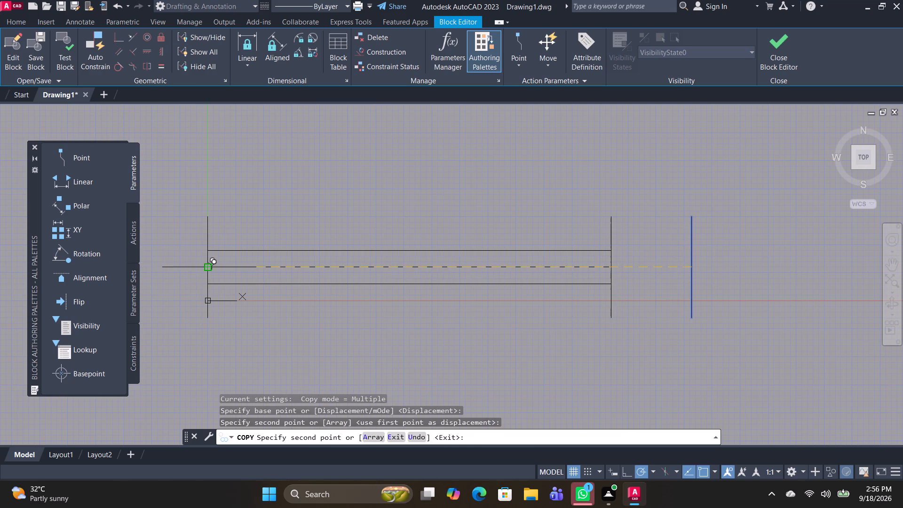
{"action": "left_click", "coordinate": [208, 266]}
{"action": "key", "text": "space"}
{"action": "left_click", "coordinate": [778, 51]}
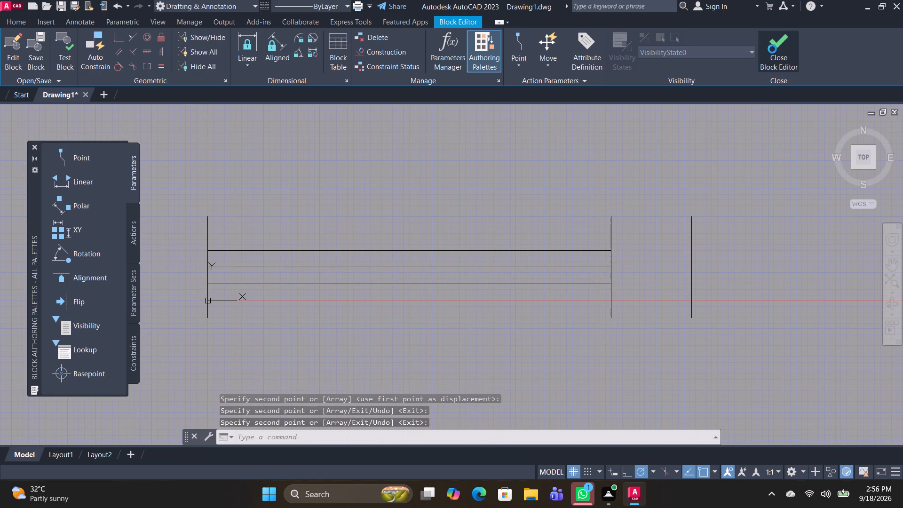
{"action": "left_click", "coordinate": [477, 231]}
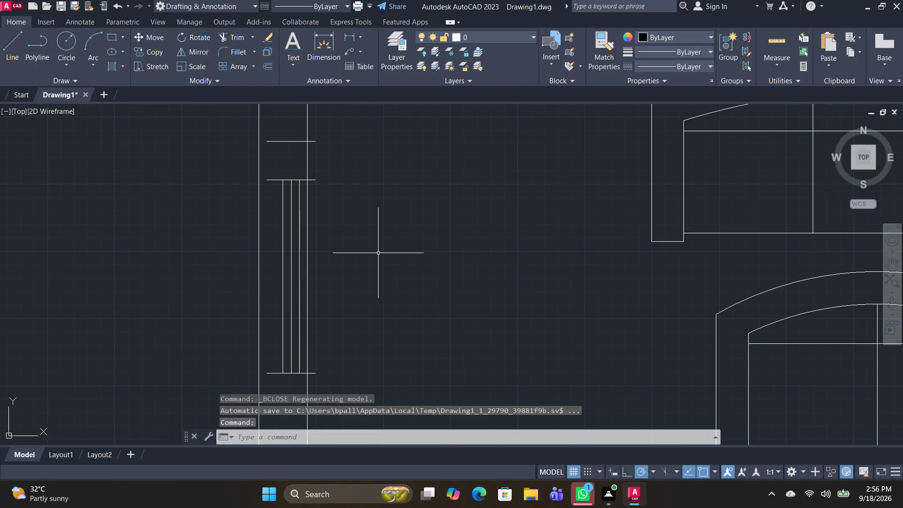
Reopen the "Window - Wood Frame 36 in. Wide plan" block, delete the spare vertical line beside the window, and save the block.
{"action": "scroll", "coordinate": [377, 253], "scroll_direction": "down", "scroll_amount": 1}
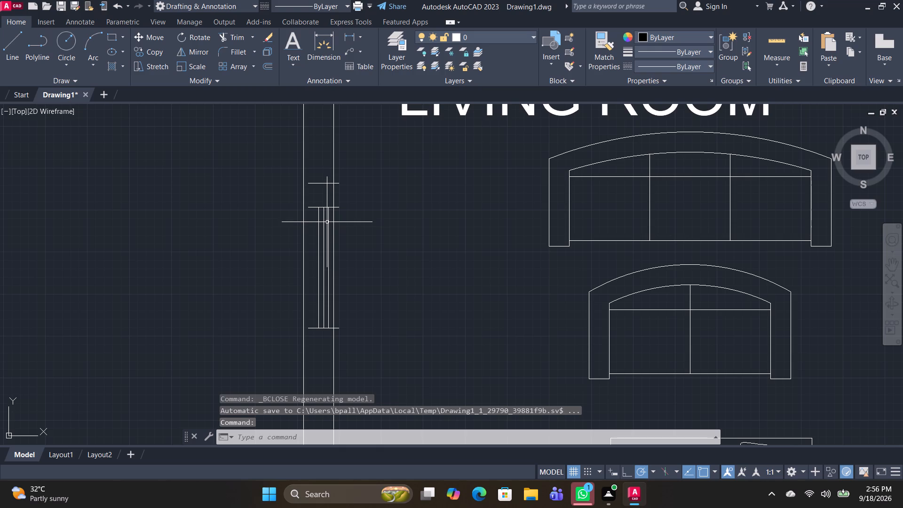
{"action": "left_click", "coordinate": [327, 222]}
{"action": "double_click", "coordinate": [325, 214]}
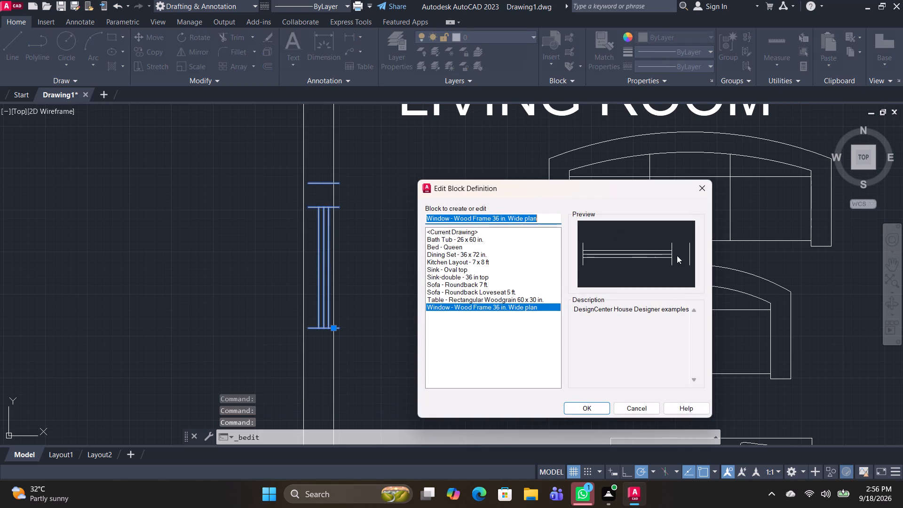
{"action": "left_click", "coordinate": [595, 406]}
{"action": "left_click_drag", "start_coordinate": [812, 322], "coordinate": [781, 277]}
{"action": "left_click", "coordinate": [744, 190]}
{"action": "key", "text": "Delete"}
{"action": "left_click", "coordinate": [767, 65]}
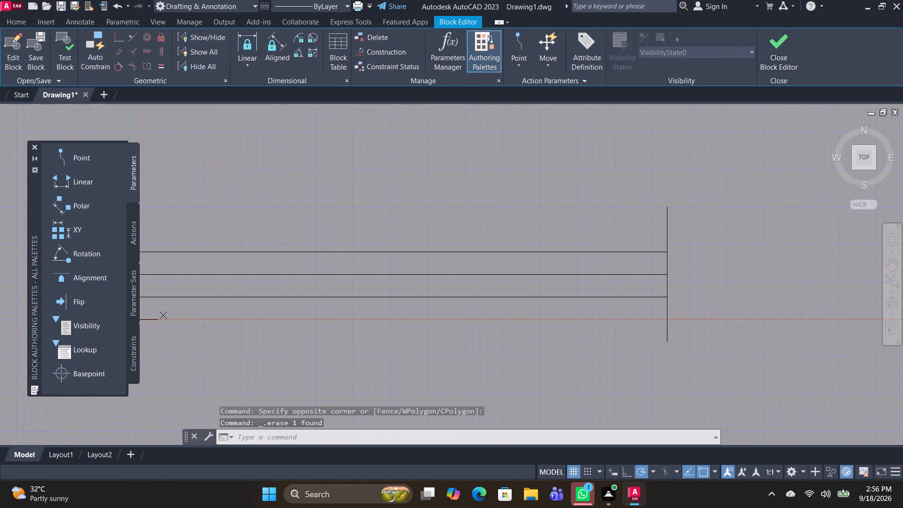
{"action": "left_click", "coordinate": [478, 230]}
Move the living room window by its lower-right end onto the inner face line of the left wall.
{"action": "scroll", "coordinate": [430, 300], "scroll_direction": "down", "scroll_amount": 1}
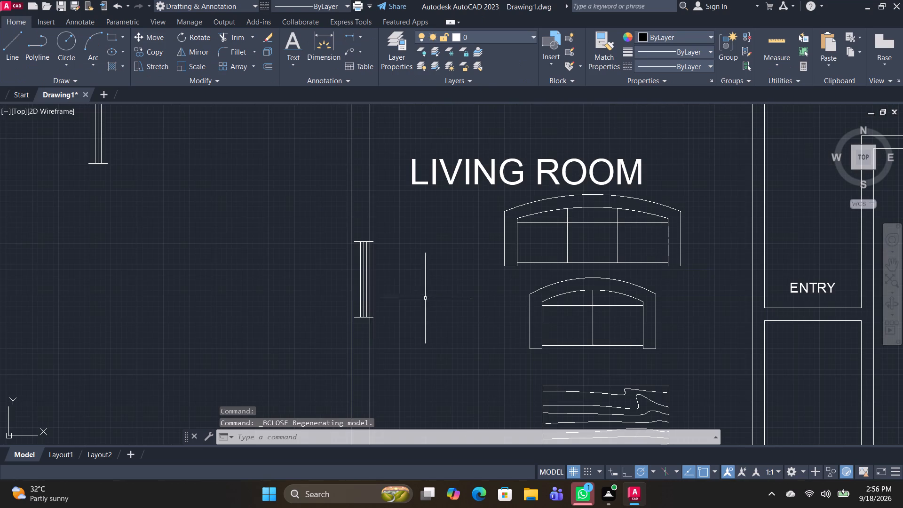
{"action": "left_click", "coordinate": [367, 291]}
{"action": "scroll", "coordinate": [367, 291], "scroll_direction": "up", "scroll_amount": 3}
{"action": "type", "text": "M"}
{"action": "key", "text": "space"}
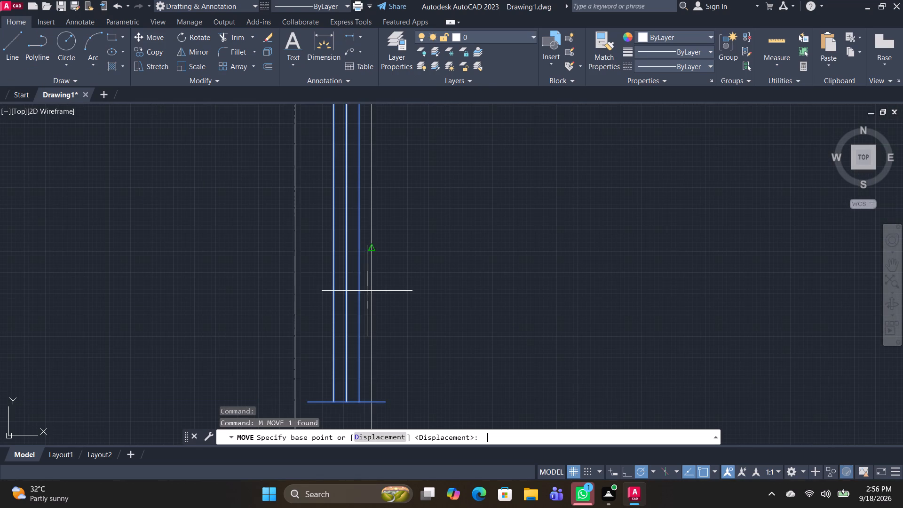
{"action": "left_click", "coordinate": [384, 401]}
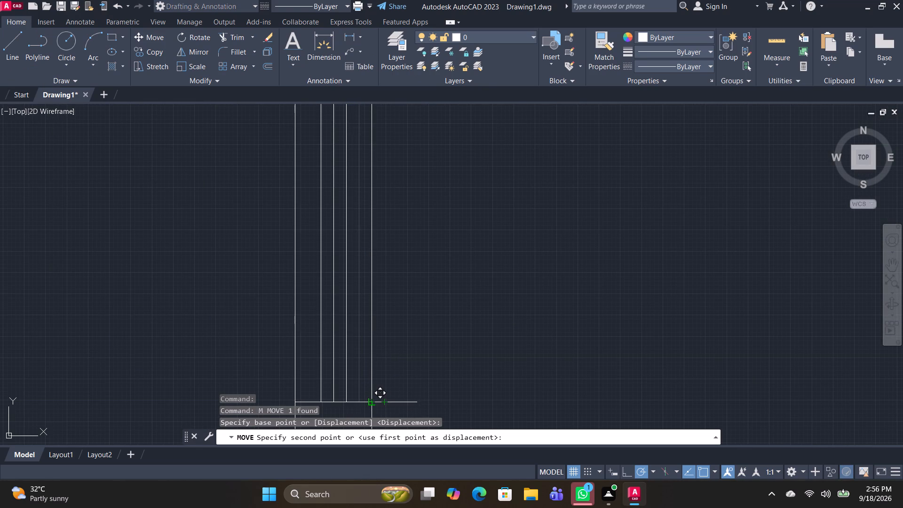
{"action": "left_click", "coordinate": [372, 400]}
Move the upper loose vertical window by its midpoint into the kitchen's left wall, beside the lower end of the counter.
{"action": "scroll", "coordinate": [404, 371], "scroll_direction": "down", "scroll_amount": 3}
{"action": "middle_click_drag", "start_coordinate": [459, 366], "coordinate": [433, 300]}
{"action": "key", "text": "space"}
{"action": "scroll", "coordinate": [425, 302], "scroll_direction": "down", "scroll_amount": 2}
{"action": "middle_click_drag", "start_coordinate": [332, 197], "coordinate": [330, 259]}
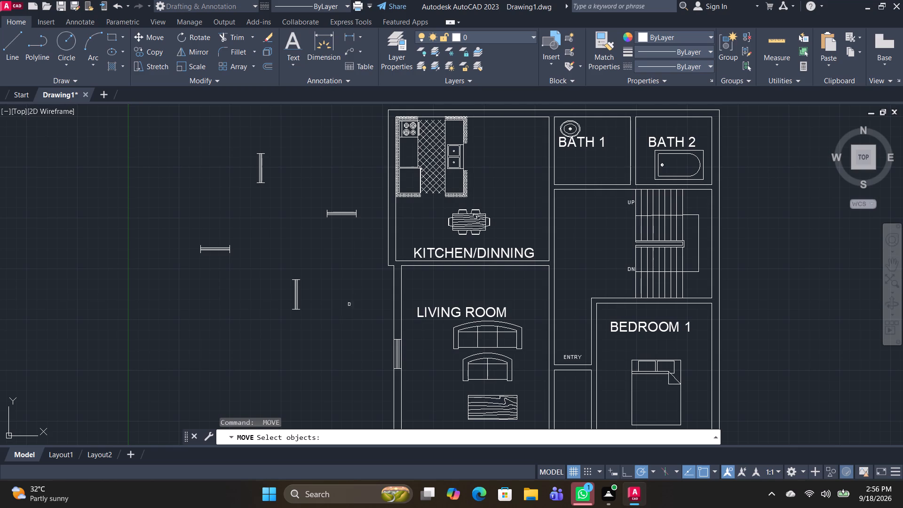
{"action": "left_click_drag", "start_coordinate": [287, 192], "coordinate": [276, 182]}
{"action": "left_click", "coordinate": [230, 144]}
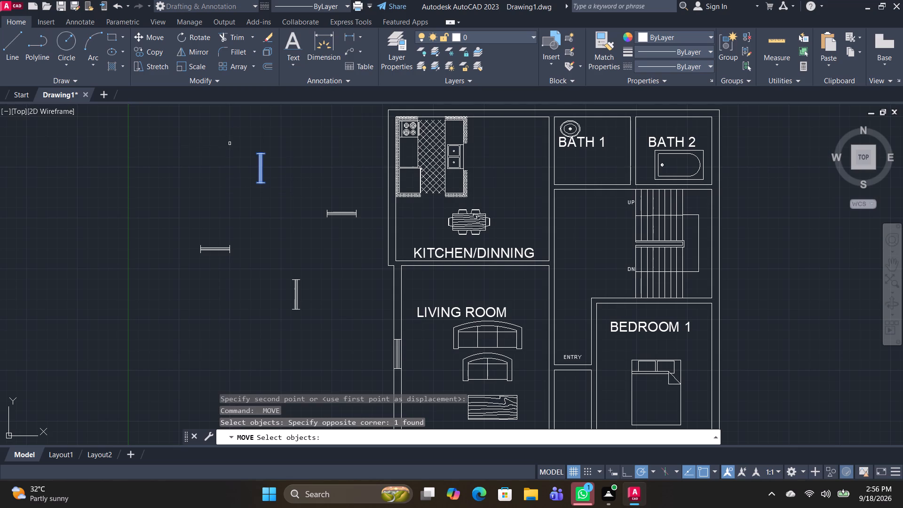
{"action": "key", "text": "space"}
{"action": "scroll", "coordinate": [248, 166], "scroll_direction": "up", "scroll_amount": 1}
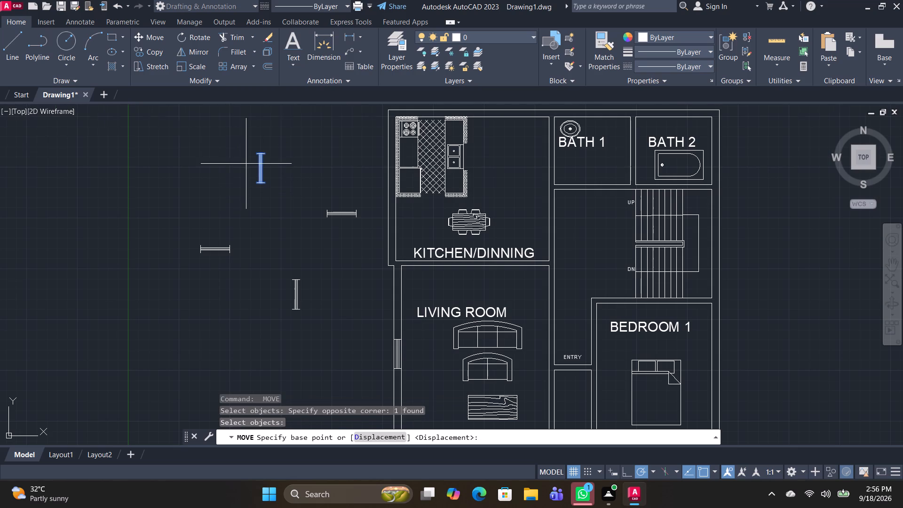
{"action": "scroll", "coordinate": [247, 165], "scroll_direction": "up", "scroll_amount": 1}
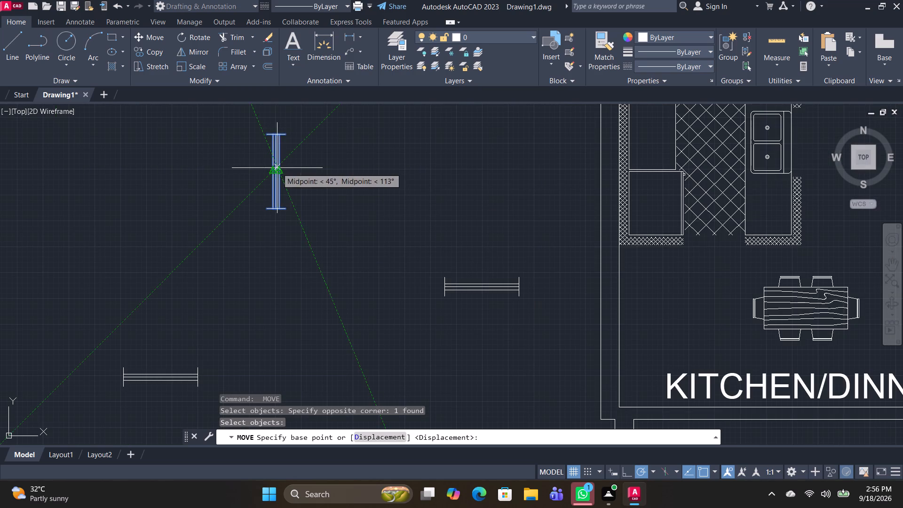
{"action": "scroll", "coordinate": [277, 168], "scroll_direction": "up", "scroll_amount": 2}
{"action": "left_click", "coordinate": [279, 177]}
{"action": "middle_click_drag", "start_coordinate": [563, 214], "coordinate": [205, 265]}
{"action": "scroll", "coordinate": [521, 285], "scroll_direction": "down", "scroll_amount": 4}
{"action": "scroll", "coordinate": [562, 310], "scroll_direction": "up", "scroll_amount": 3}
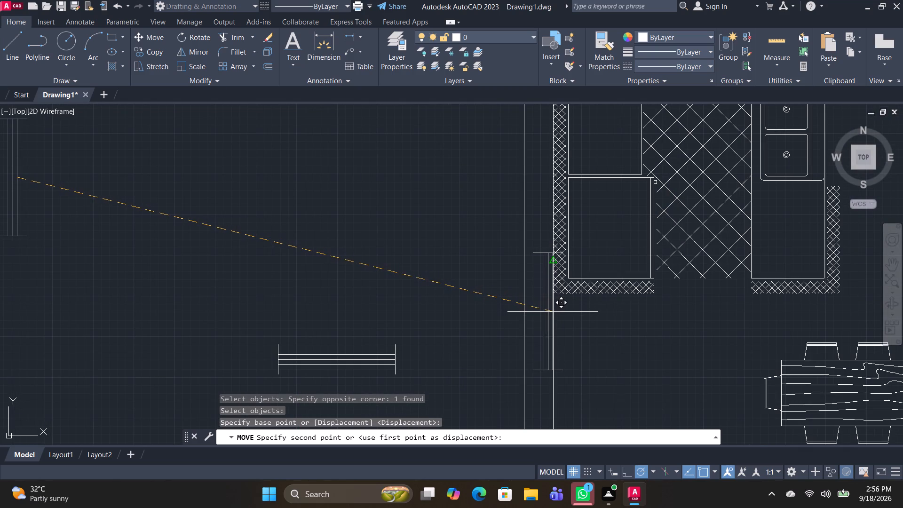
{"action": "left_click", "coordinate": [545, 310]}
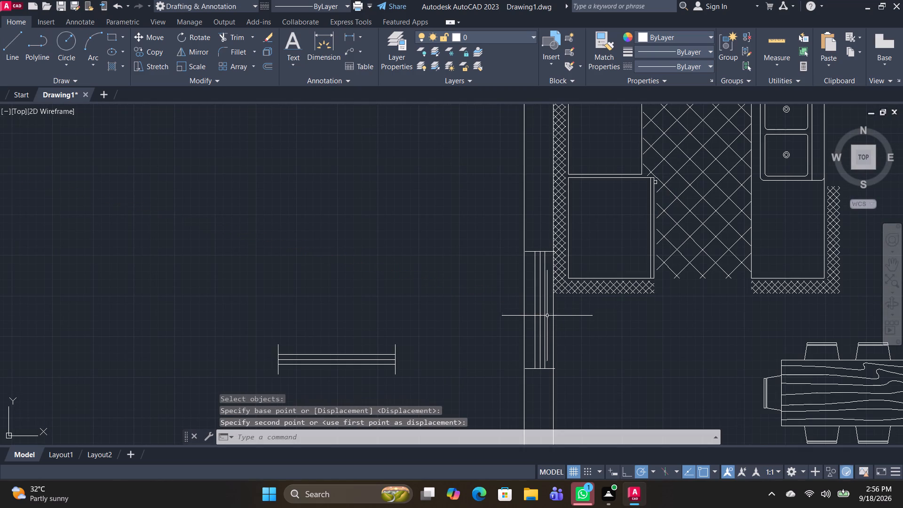
Move the kitchen window by its lower-right end onto the inner face line of the left wall.
{"action": "scroll", "coordinate": [546, 373], "scroll_direction": "up", "scroll_amount": 2}
{"action": "left_click", "coordinate": [546, 373]}
{"action": "left_click", "coordinate": [516, 341]}
{"action": "key", "text": "space"}
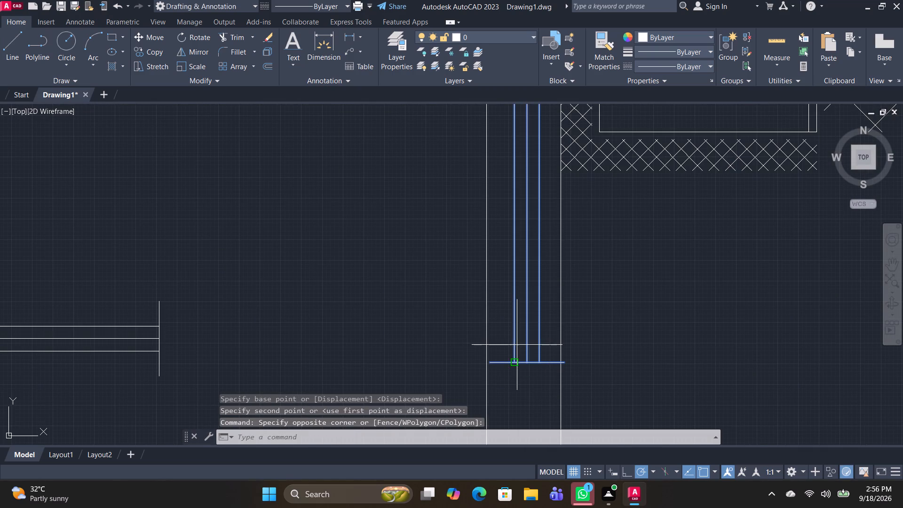
{"action": "left_click", "coordinate": [565, 362]}
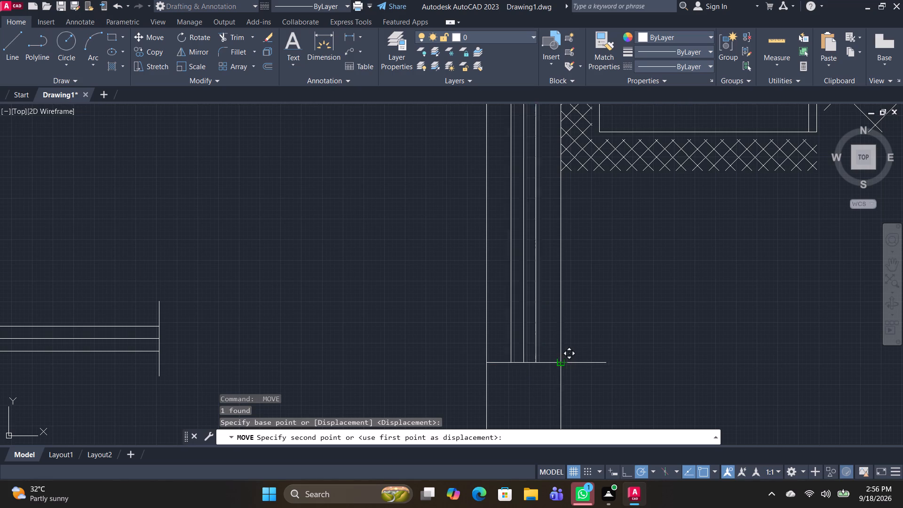
{"action": "left_click", "coordinate": [558, 359]}
Copy the lower loose horizontal window by its midpoint to the midpoints of the living room's and Bedroom 1's bottom inner wall lines.
{"action": "scroll", "coordinate": [570, 372], "scroll_direction": "down", "scroll_amount": 6}
{"action": "middle_click_drag", "start_coordinate": [634, 386], "coordinate": [408, 181]}
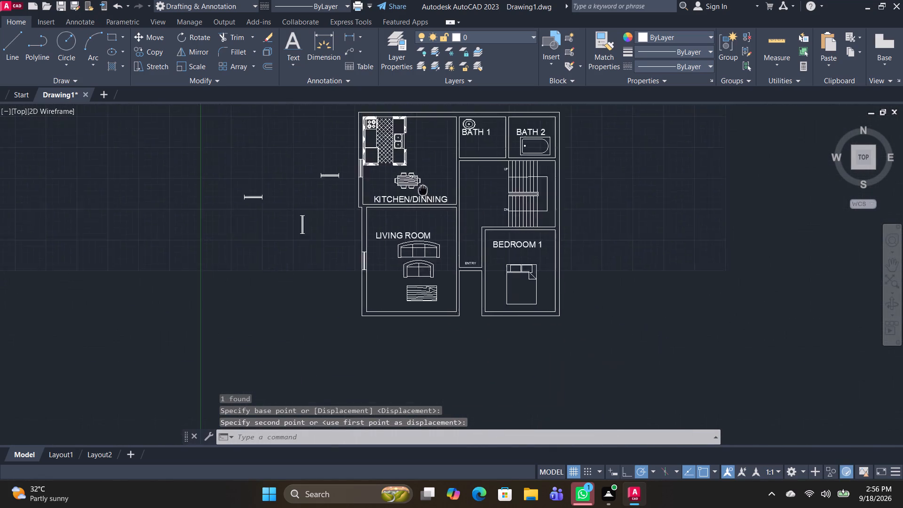
{"action": "middle_click_drag", "start_coordinate": [408, 181], "coordinate": [401, 177]}
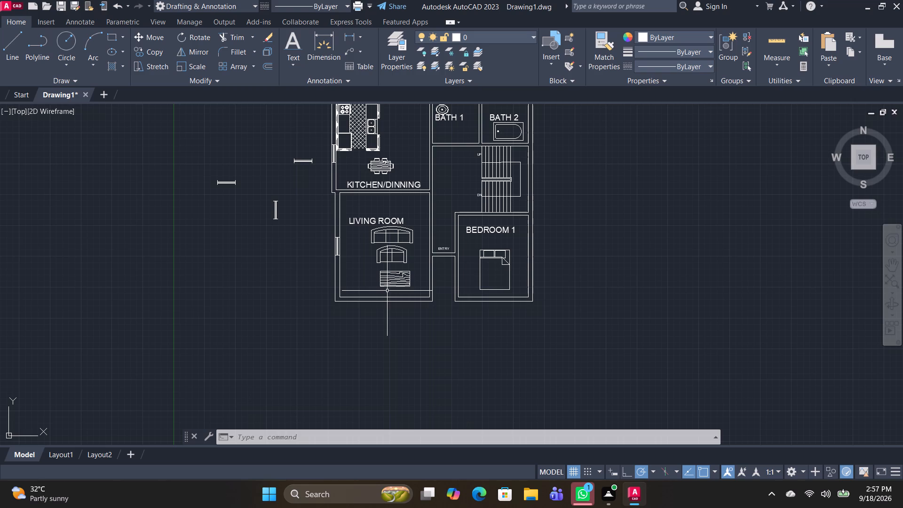
{"action": "middle_click_drag", "start_coordinate": [407, 346], "coordinate": [408, 325]}
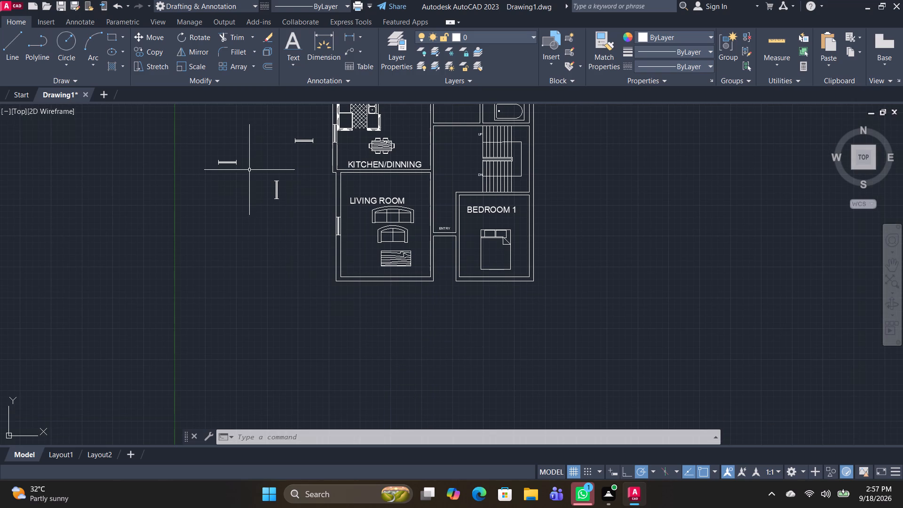
{"action": "left_click", "coordinate": [248, 169]}
{"action": "left_click", "coordinate": [158, 132]}
{"action": "type", "text": "CO"}
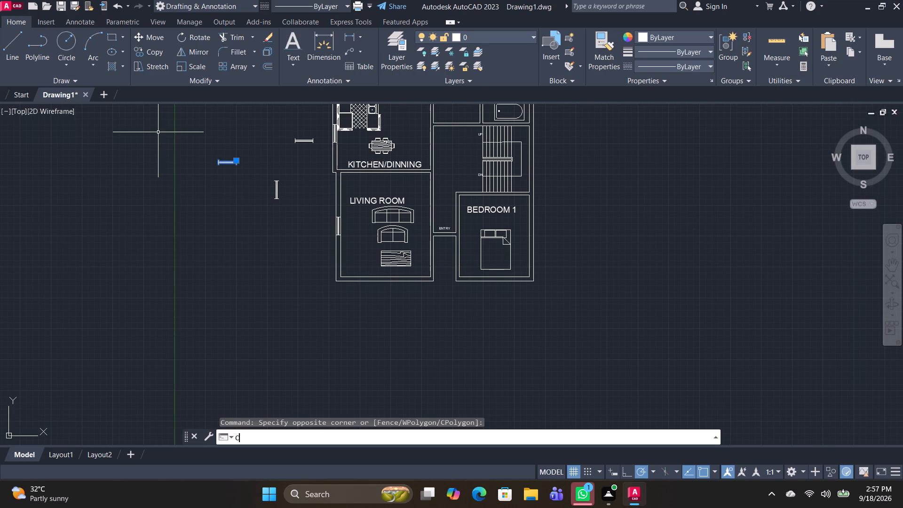
{"action": "key", "text": "space"}
{"action": "scroll", "coordinate": [222, 148], "scroll_direction": "up", "scroll_amount": 2}
{"action": "scroll", "coordinate": [230, 187], "scroll_direction": "up", "scroll_amount": 3}
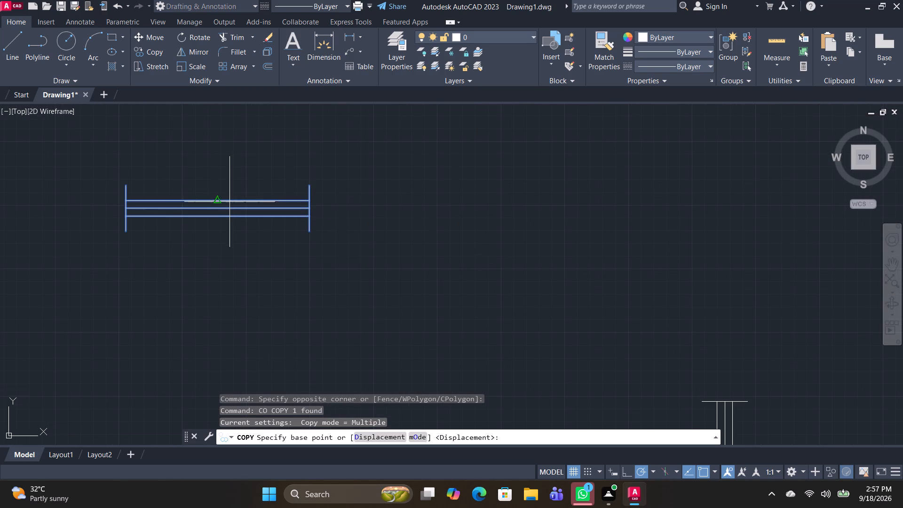
{"action": "left_click", "coordinate": [218, 199]}
{"action": "scroll", "coordinate": [355, 252], "scroll_direction": "down", "scroll_amount": 3}
{"action": "middle_click_drag", "start_coordinate": [498, 309], "coordinate": [277, 171]}
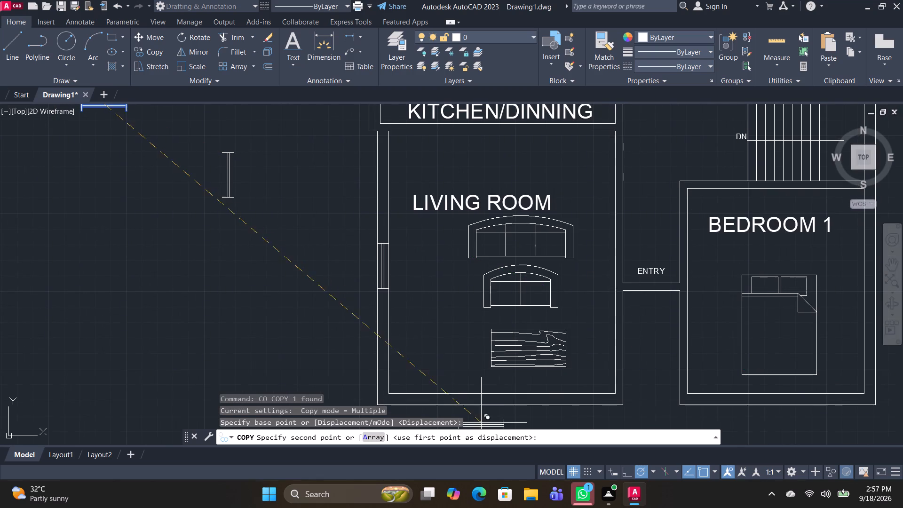
{"action": "left_click", "coordinate": [505, 394]}
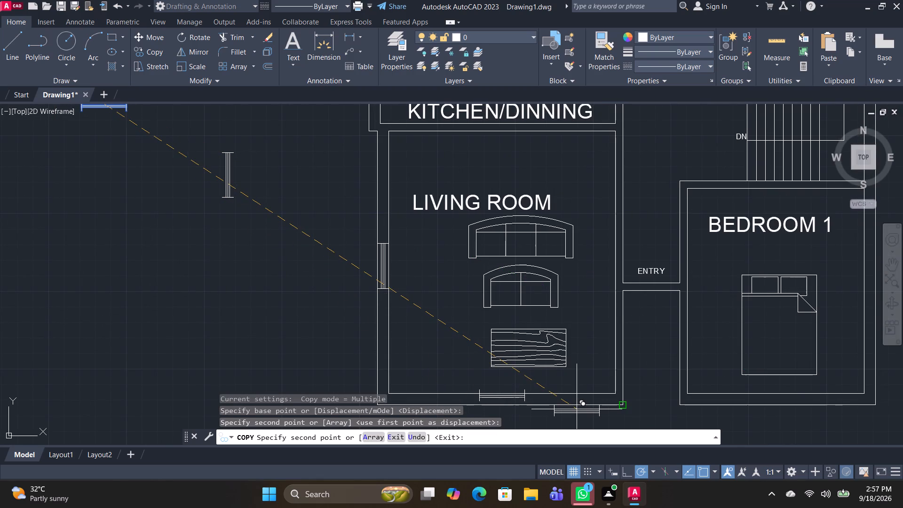
{"action": "left_click", "coordinate": [780, 393]}
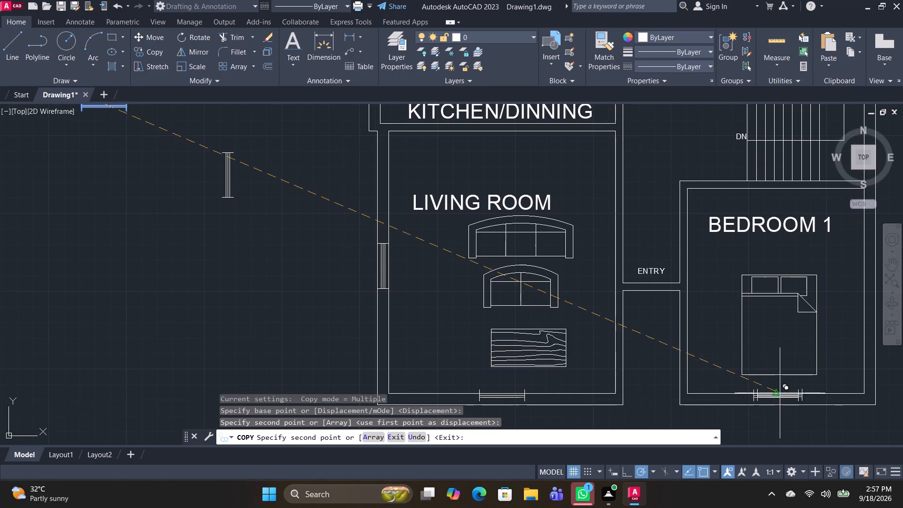
Place another copy of the window at the midpoint of the top wall's outer line above the kitchen, and finish copying.
{"action": "middle_click_drag", "start_coordinate": [640, 393], "coordinate": [479, 354]}
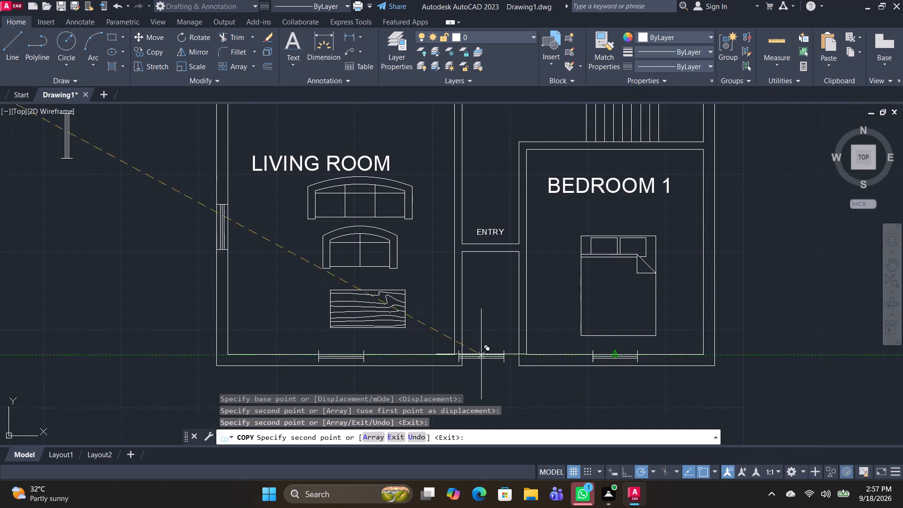
{"action": "scroll", "coordinate": [766, 286], "scroll_direction": "down", "scroll_amount": 1}
{"action": "middle_click_drag", "start_coordinate": [715, 270], "coordinate": [713, 280]}
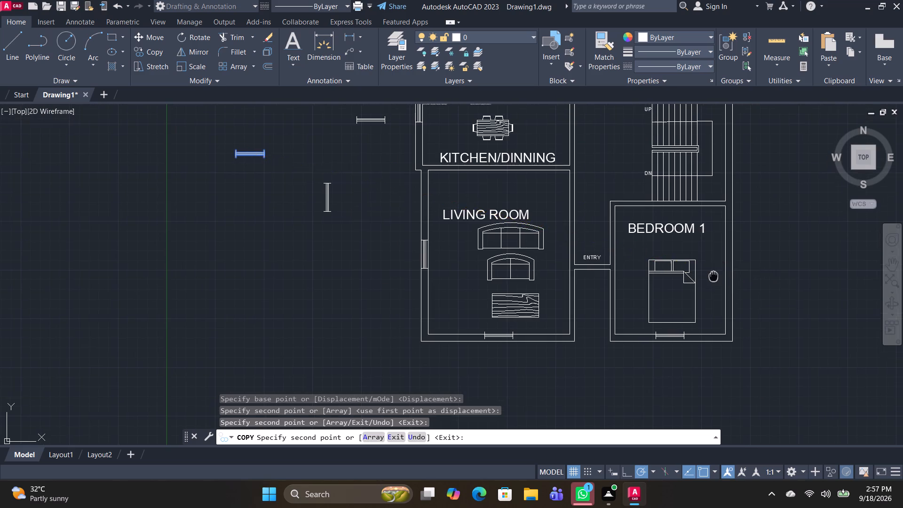
{"action": "middle_click_drag", "start_coordinate": [713, 280], "coordinate": [709, 428]}
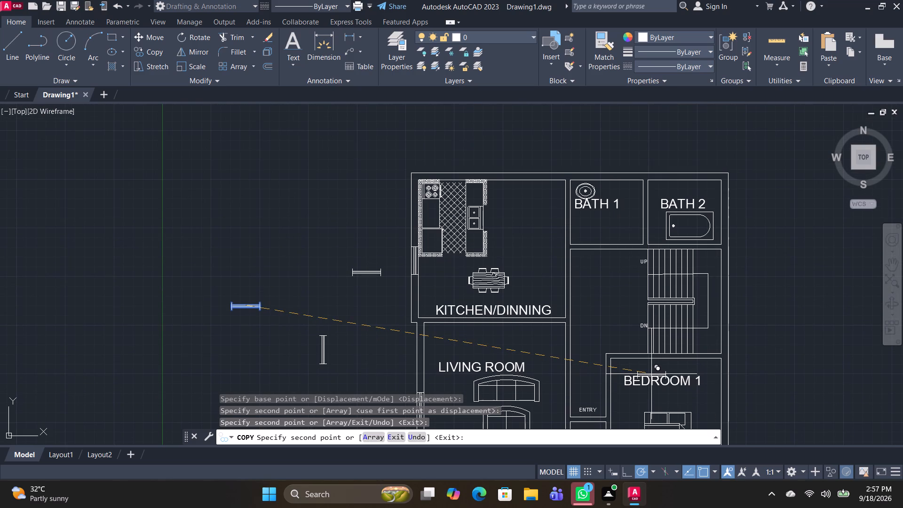
{"action": "scroll", "coordinate": [613, 345], "scroll_direction": "down", "scroll_amount": 1}
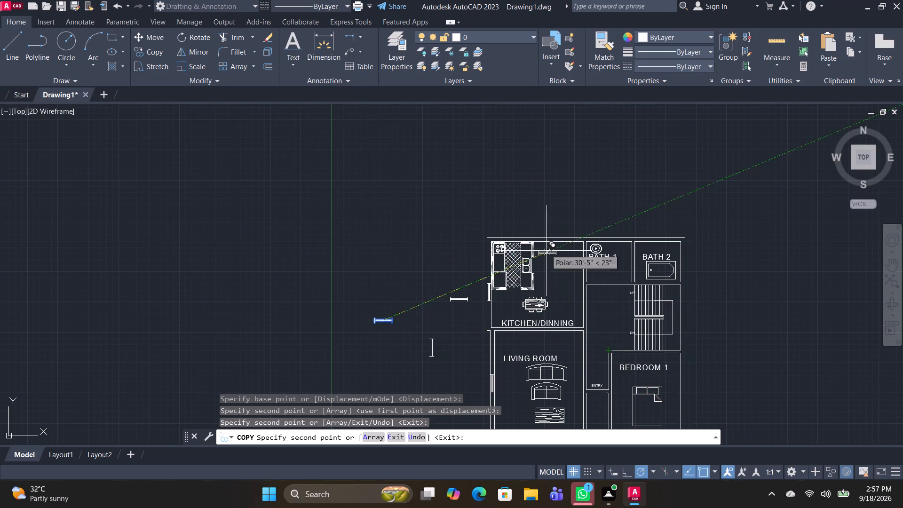
{"action": "scroll", "coordinate": [543, 246], "scroll_direction": "up", "scroll_amount": 2}
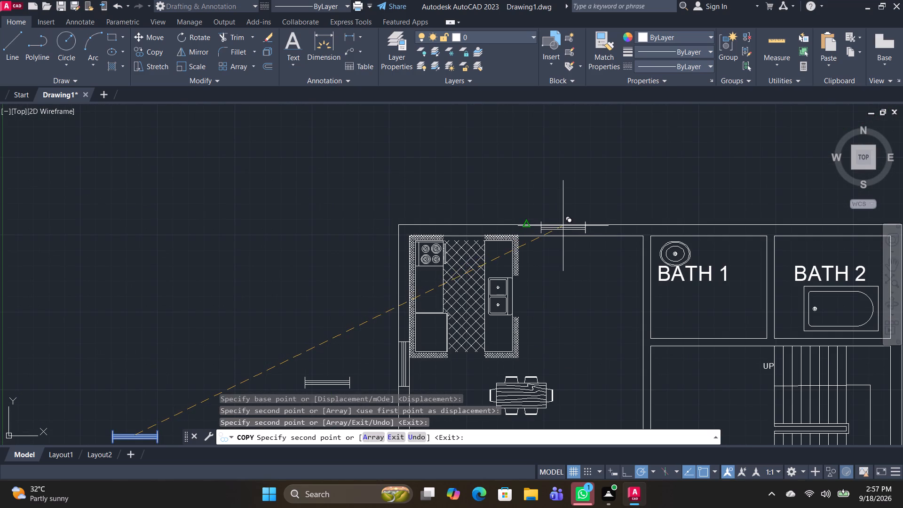
{"action": "left_click", "coordinate": [563, 226]}
{"action": "key", "text": "space"}
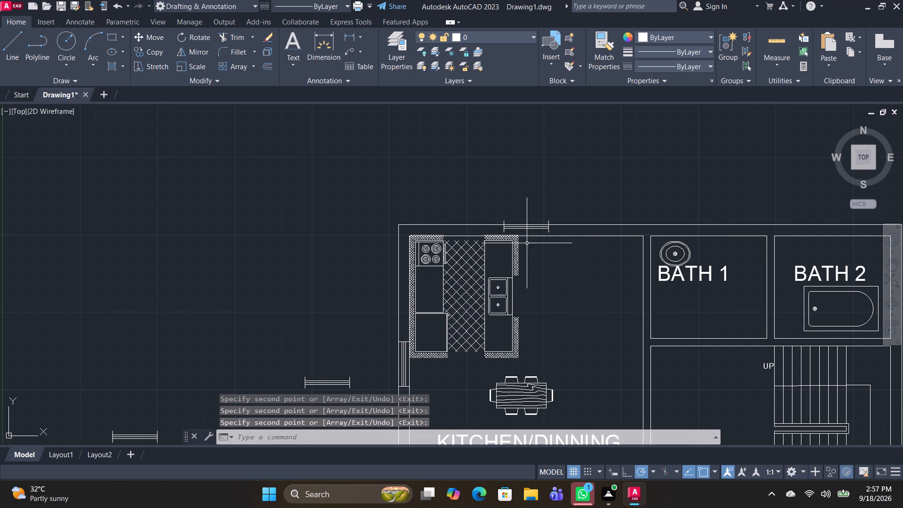
Move the kitchen's top window by its upper-right end onto the outer face line of the top wall.
{"action": "left_click", "coordinate": [524, 227]}
{"action": "scroll", "coordinate": [524, 227], "scroll_direction": "up", "scroll_amount": 2}
{"action": "key", "text": "m"}
{"action": "key", "text": "space"}
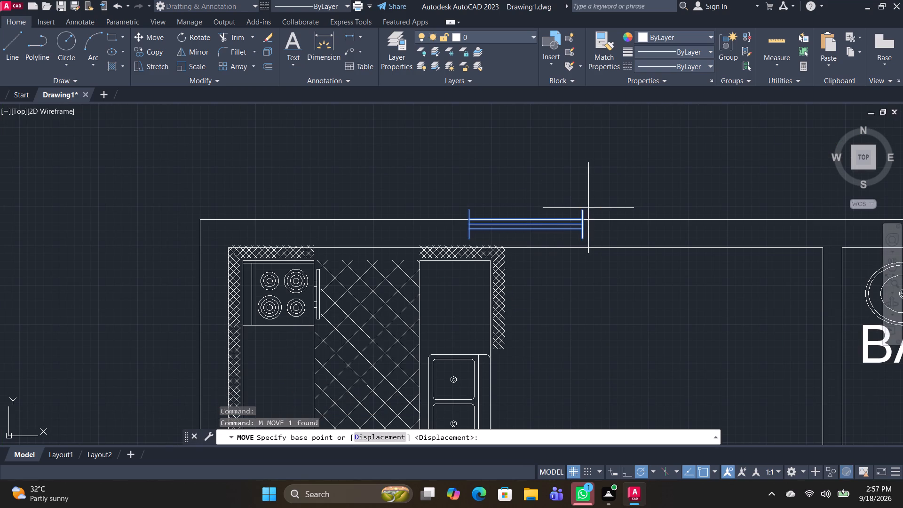
{"action": "left_click", "coordinate": [584, 206]}
{"action": "left_click", "coordinate": [584, 218]}
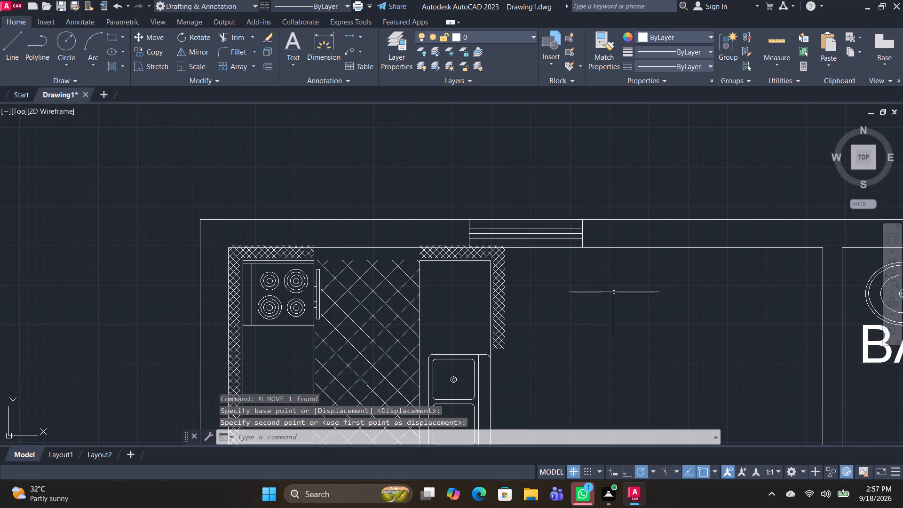
Move the living room's bottom window by its upper-right end onto the inner face line of the bottom wall.
{"action": "middle_click_drag", "start_coordinate": [588, 278], "coordinate": [442, 207]}
{"action": "scroll", "coordinate": [575, 278], "scroll_direction": "down", "scroll_amount": 3}
{"action": "middle_click_drag", "start_coordinate": [599, 315], "coordinate": [481, 143]}
{"action": "middle_click", "coordinate": [480, 142]}
{"action": "scroll", "coordinate": [479, 139], "scroll_direction": "up", "scroll_amount": 1}
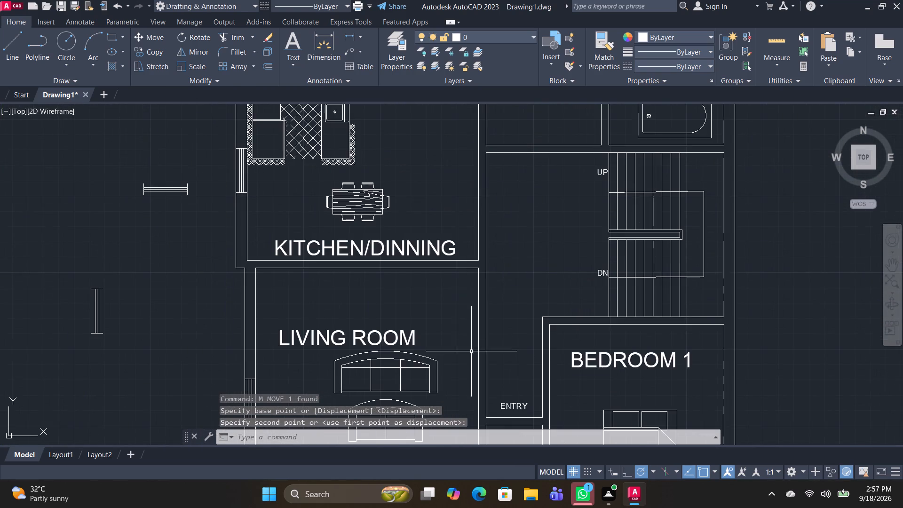
{"action": "middle_click_drag", "start_coordinate": [470, 348], "coordinate": [396, 66]}
{"action": "scroll", "coordinate": [284, 241], "scroll_direction": "up", "scroll_amount": 2}
{"action": "left_click", "coordinate": [292, 260]}
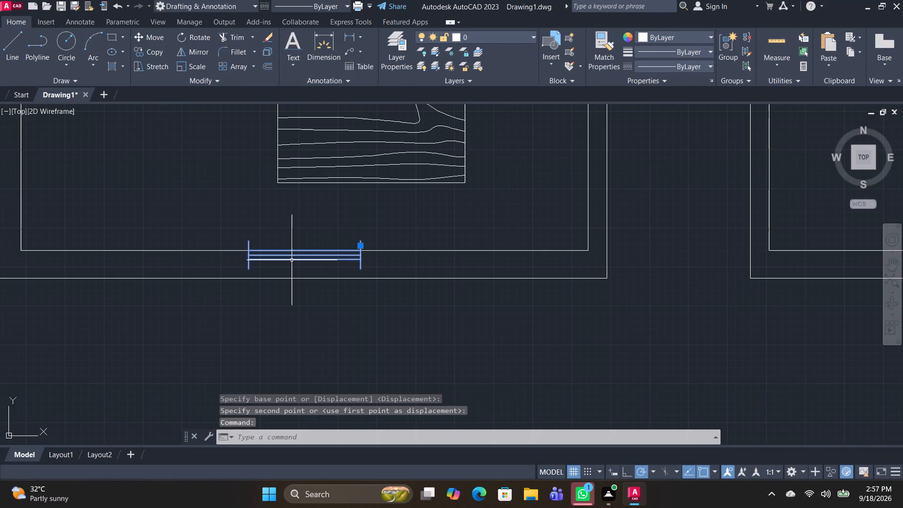
{"action": "type", "text": "M"}
{"action": "key", "text": "space"}
{"action": "scroll", "coordinate": [321, 229], "scroll_direction": "up", "scroll_amount": 2}
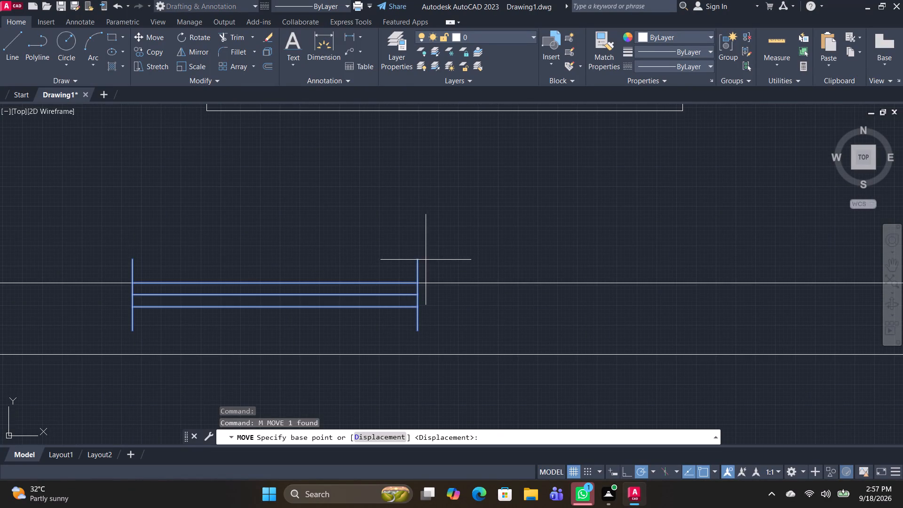
{"action": "left_click", "coordinate": [420, 260]}
{"action": "left_click", "coordinate": [418, 286]}
Move the Bedroom 1 bottom window by its upper-right end onto the inner face line of the bottom wall.
{"action": "scroll", "coordinate": [481, 315], "scroll_direction": "down", "scroll_amount": 2}
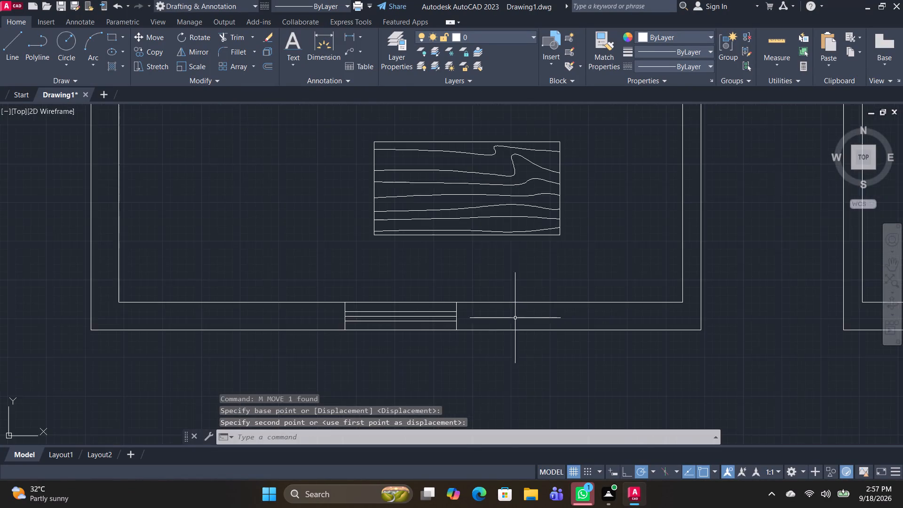
{"action": "middle_click_drag", "start_coordinate": [540, 318], "coordinate": [0, 202]}
{"action": "left_click", "coordinate": [551, 194]}
{"action": "type", "text": "M"}
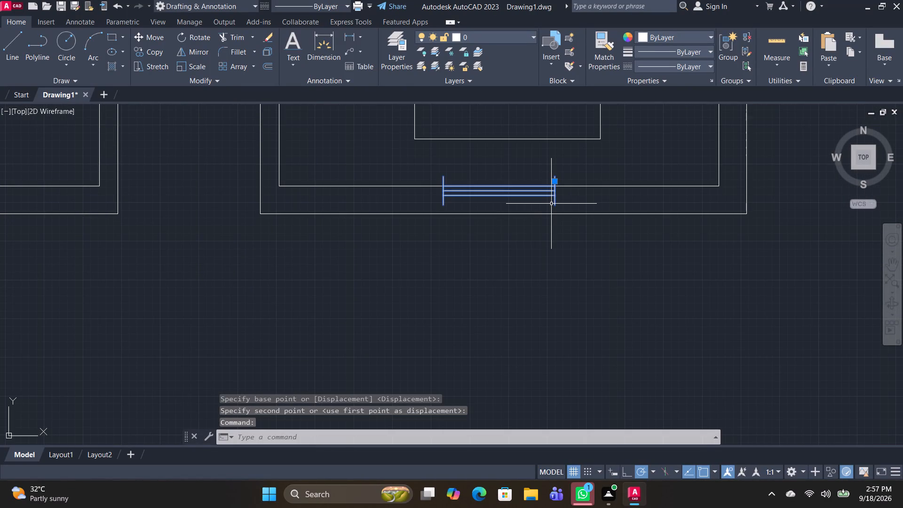
{"action": "key", "text": "space"}
{"action": "scroll", "coordinate": [566, 173], "scroll_direction": "up", "scroll_amount": 1}
{"action": "left_click", "coordinate": [546, 176]}
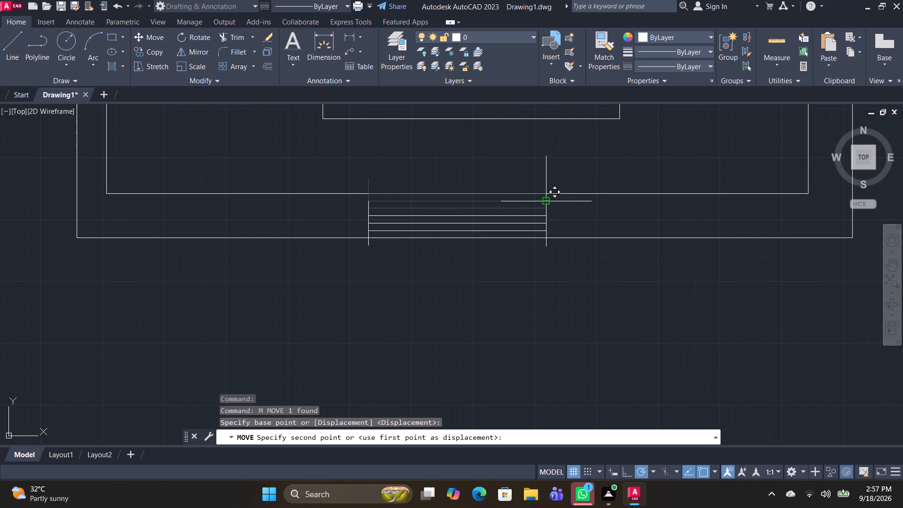
{"action": "left_click", "coordinate": [543, 190]}
Move the remaining loose vertical window by its midpoint onto the outer line of Bedroom 1's right wall, beside the head of the bed.
{"action": "scroll", "coordinate": [563, 209], "scroll_direction": "down", "scroll_amount": 3}
{"action": "middle_click_drag", "start_coordinate": [609, 231], "coordinate": [516, 387]}
{"action": "scroll", "coordinate": [485, 286], "scroll_direction": "down", "scroll_amount": 2}
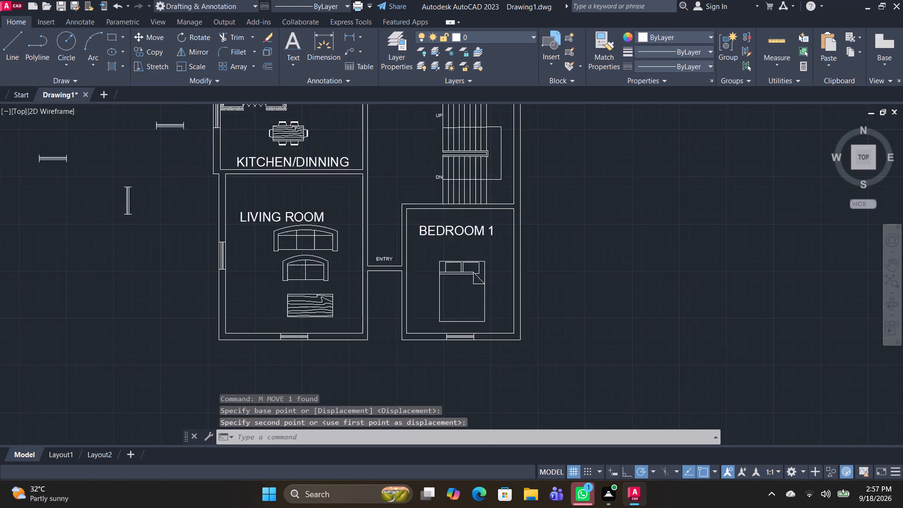
{"action": "scroll", "coordinate": [293, 249], "scroll_direction": "up", "scroll_amount": 1}
{"action": "left_click_drag", "start_coordinate": [262, 259], "coordinate": [255, 240]}
{"action": "left_click_drag", "start_coordinate": [231, 196], "coordinate": [229, 191]}
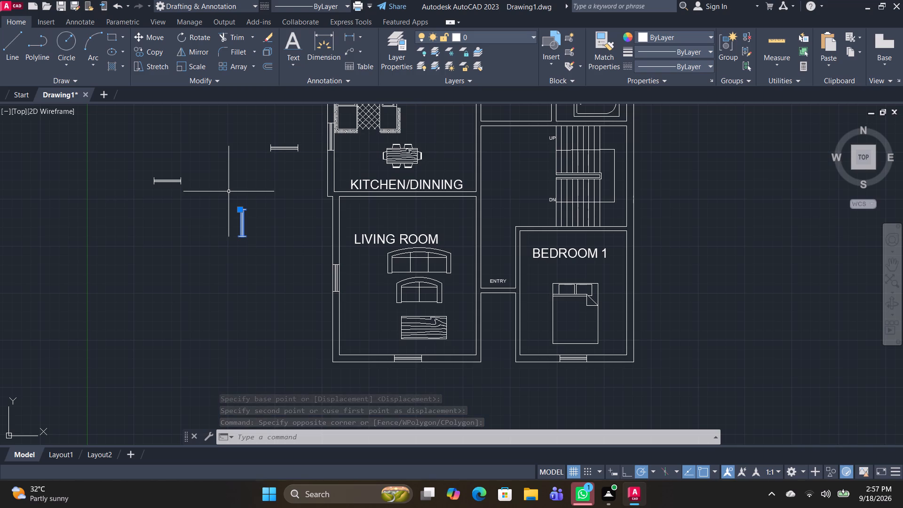
{"action": "key", "text": "space"}
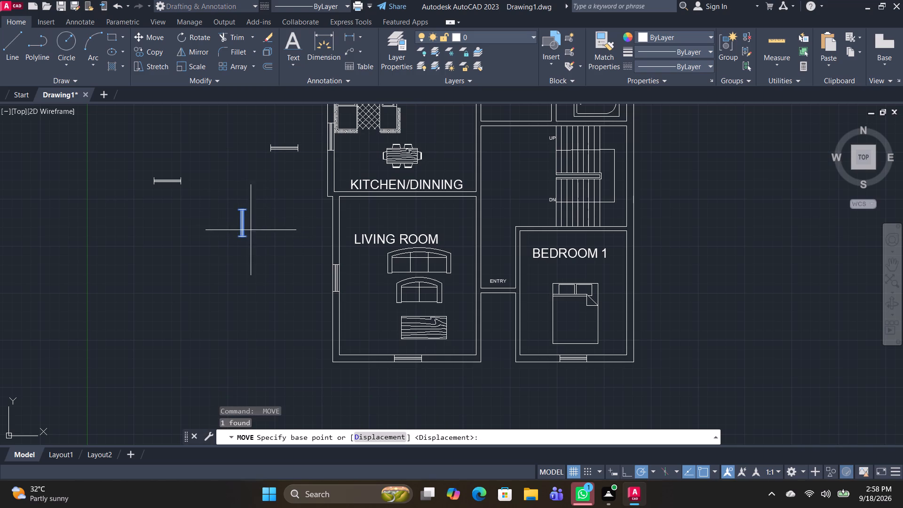
{"action": "scroll", "coordinate": [237, 226], "scroll_direction": "up", "scroll_amount": 2}
{"action": "left_click", "coordinate": [252, 220]}
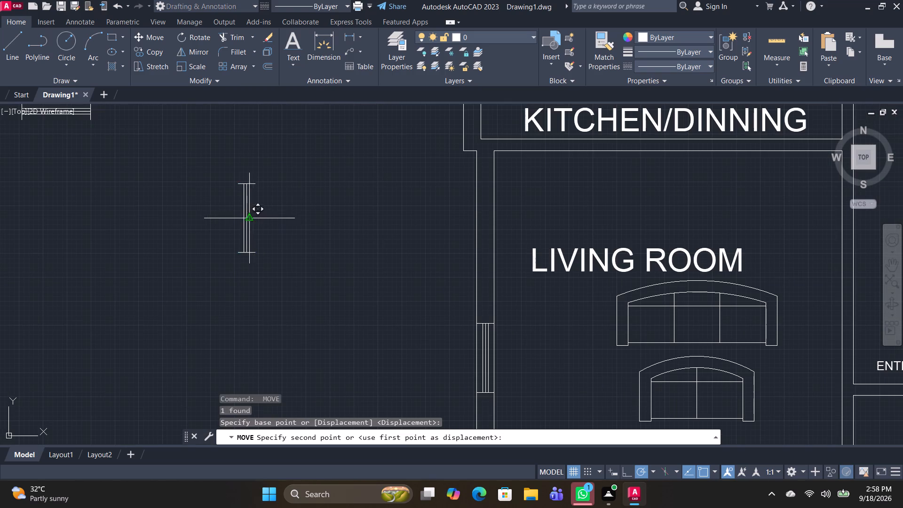
{"action": "middle_click_drag", "start_coordinate": [556, 223], "coordinate": [34, 234]}
{"action": "scroll", "coordinate": [553, 310], "scroll_direction": "down", "scroll_amount": 3}
{"action": "scroll", "coordinate": [587, 335], "scroll_direction": "up", "scroll_amount": 3}
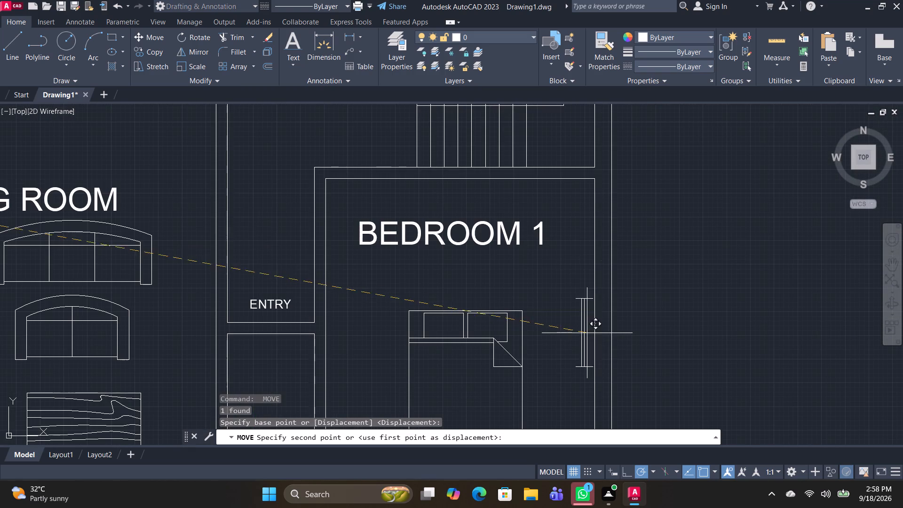
{"action": "left_click", "coordinate": [610, 327]}
Move the Bedroom 1 right-wall window by its lower-right end onto the outer face line of that wall.
{"action": "key", "text": "space"}
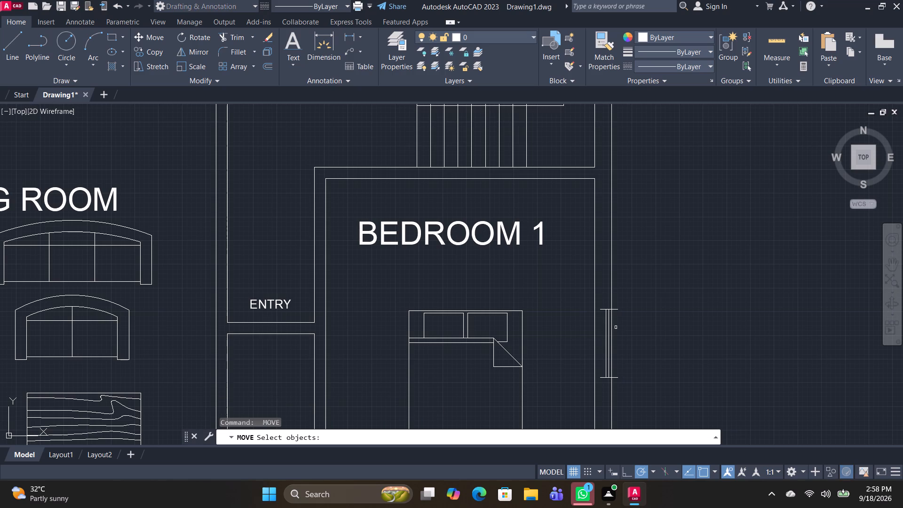
{"action": "left_click", "coordinate": [604, 334]}
{"action": "key", "text": "space"}
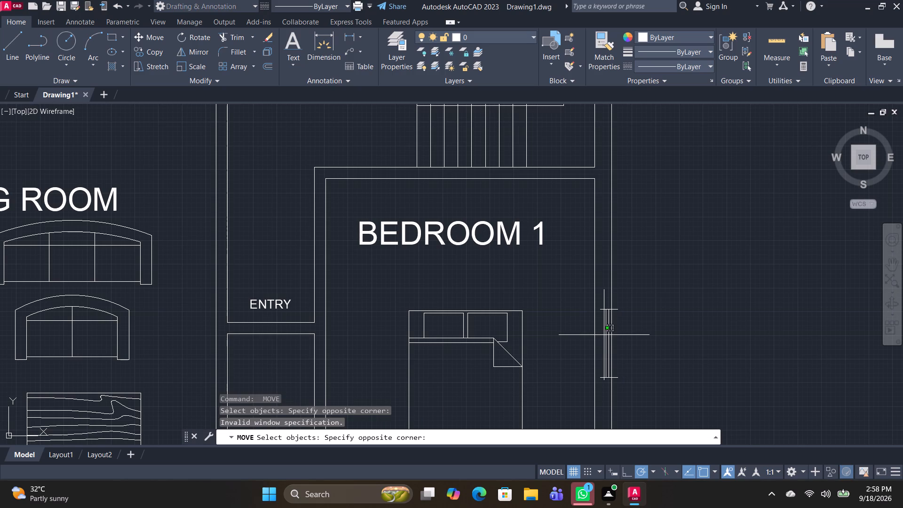
{"action": "left_click", "coordinate": [605, 336]}
{"action": "left_click", "coordinate": [610, 337]}
{"action": "key", "text": "space"}
{"action": "scroll", "coordinate": [627, 361], "scroll_direction": "up", "scroll_amount": 3}
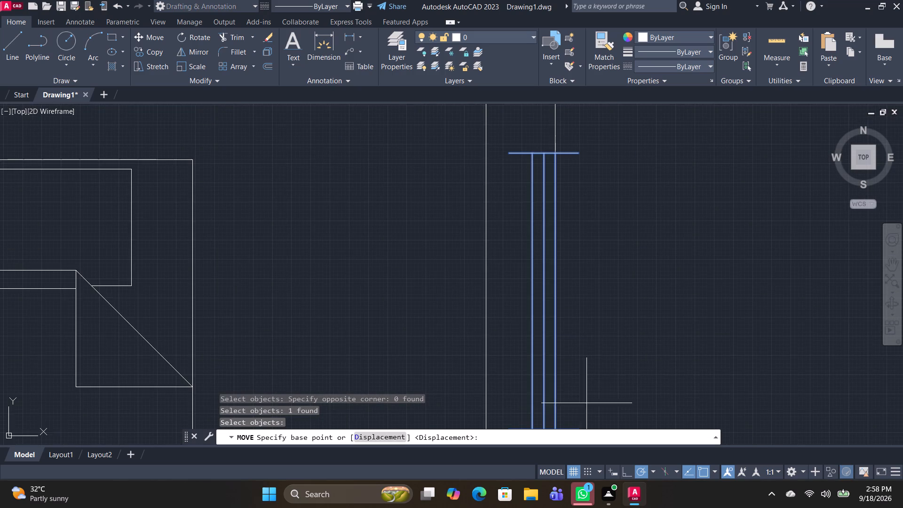
{"action": "middle_click_drag", "start_coordinate": [584, 378], "coordinate": [528, 177]}
{"action": "left_click", "coordinate": [521, 230]}
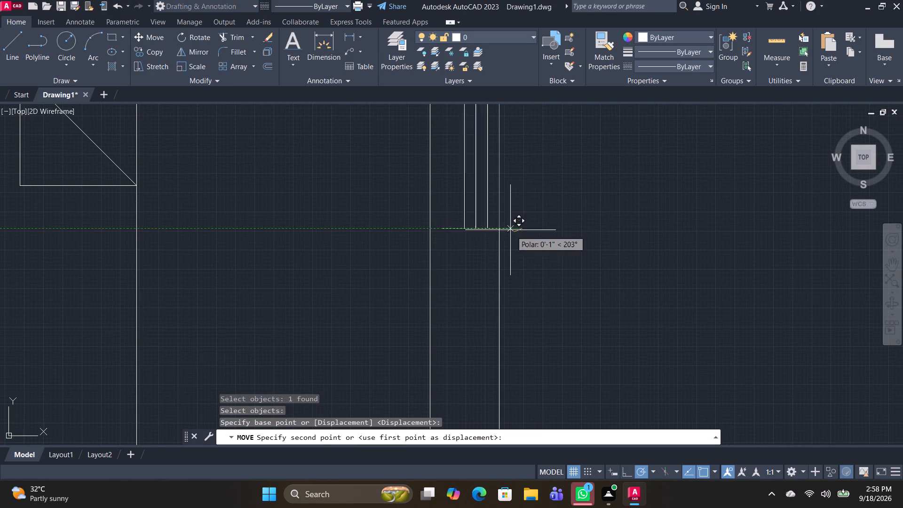
{"action": "left_click", "coordinate": [498, 227]}
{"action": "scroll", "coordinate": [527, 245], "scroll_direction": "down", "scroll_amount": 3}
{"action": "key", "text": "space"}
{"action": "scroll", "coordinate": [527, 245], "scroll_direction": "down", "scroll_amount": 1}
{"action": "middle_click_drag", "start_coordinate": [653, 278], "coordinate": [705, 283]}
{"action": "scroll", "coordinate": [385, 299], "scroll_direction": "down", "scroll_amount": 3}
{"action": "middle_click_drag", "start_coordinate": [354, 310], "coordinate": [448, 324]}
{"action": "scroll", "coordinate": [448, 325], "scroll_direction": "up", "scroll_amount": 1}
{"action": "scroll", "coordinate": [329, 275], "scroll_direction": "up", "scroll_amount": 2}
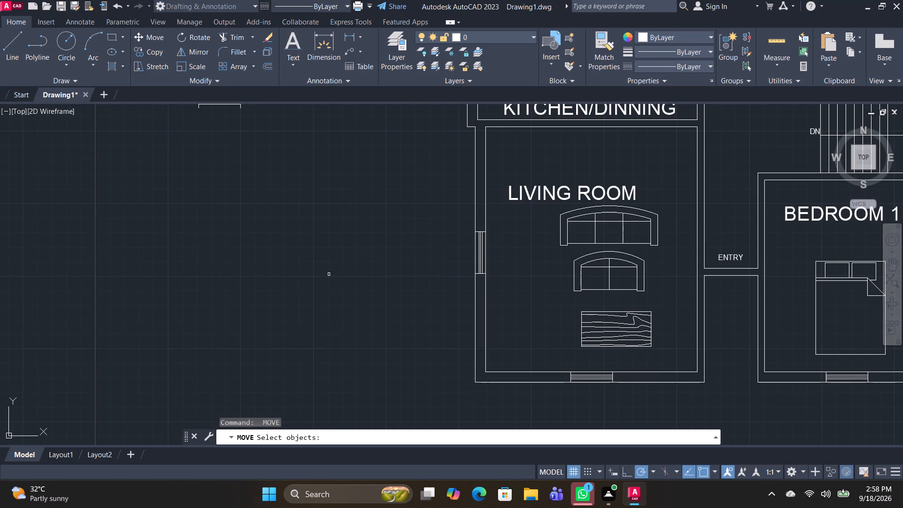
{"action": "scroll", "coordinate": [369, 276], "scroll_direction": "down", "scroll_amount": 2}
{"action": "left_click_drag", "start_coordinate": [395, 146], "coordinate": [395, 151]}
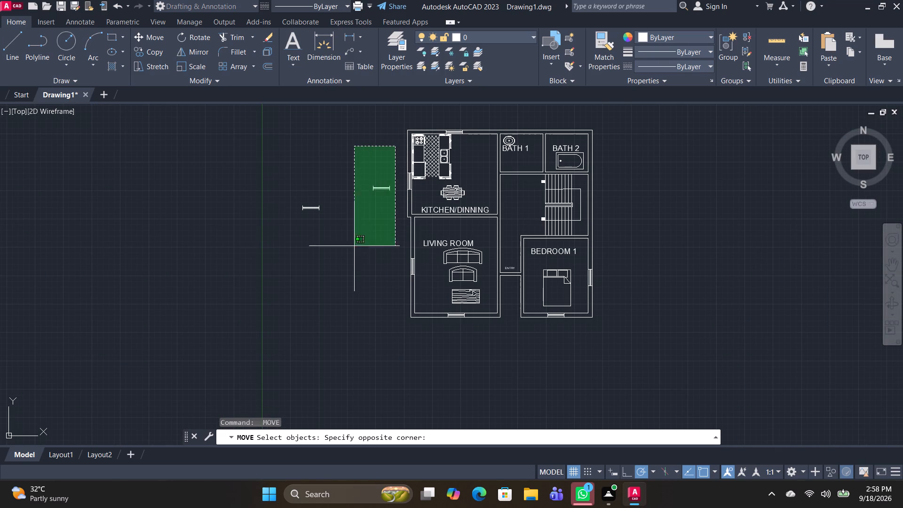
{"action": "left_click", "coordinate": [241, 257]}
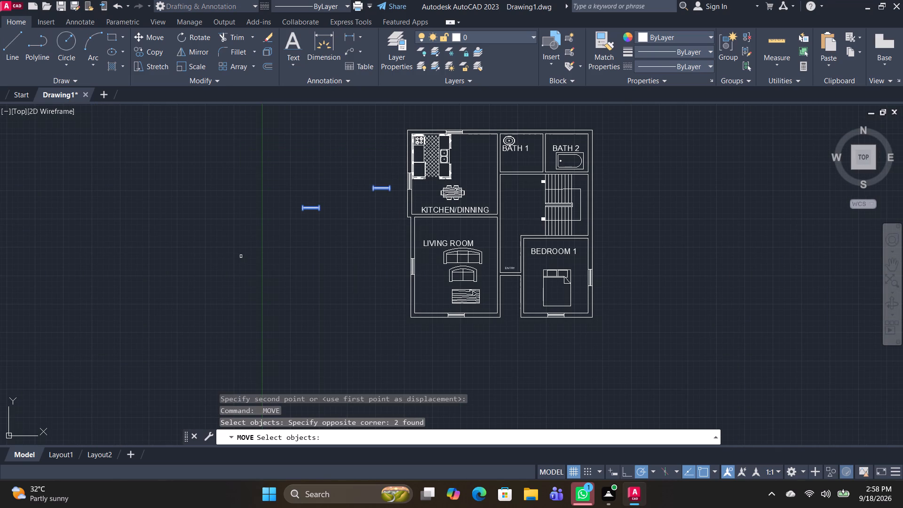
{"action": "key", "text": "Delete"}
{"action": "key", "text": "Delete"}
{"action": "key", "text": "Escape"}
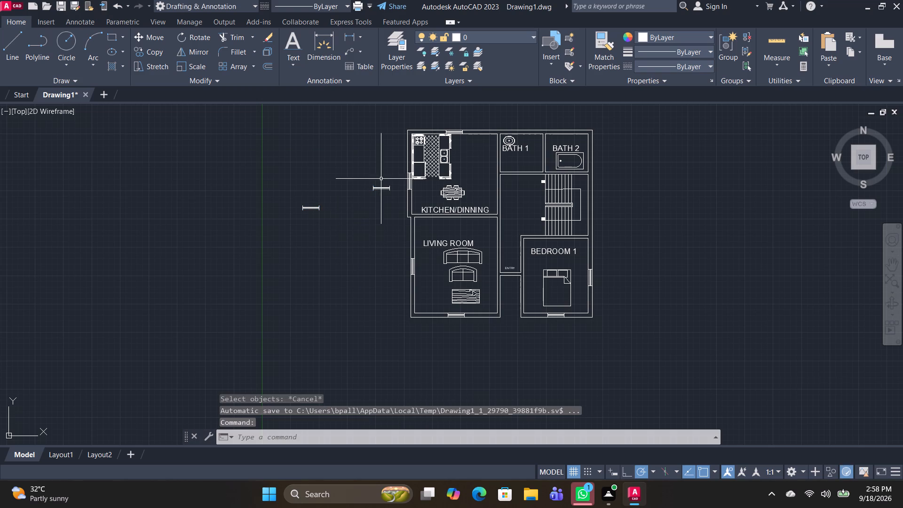
Delete the two spare horizontal window blocks lying outside the plan, beside the kitchen wall.
{"action": "left_click", "coordinate": [388, 153]}
{"action": "left_click", "coordinate": [288, 273]}
{"action": "key", "text": "Delete"}
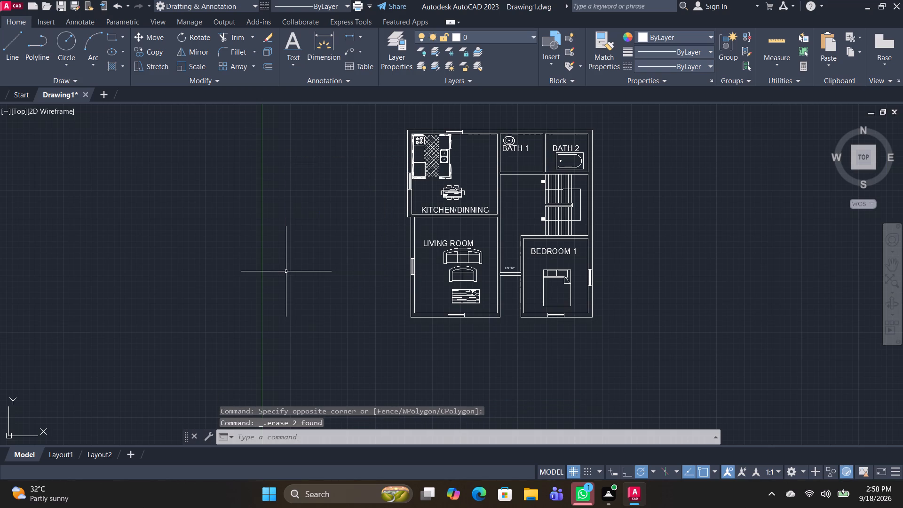
Rotate the Bath 2 bathtub 270° about the midpoint of its right edge, so the drain end points up.
{"action": "middle_click_drag", "start_coordinate": [444, 256], "coordinate": [419, 267]}
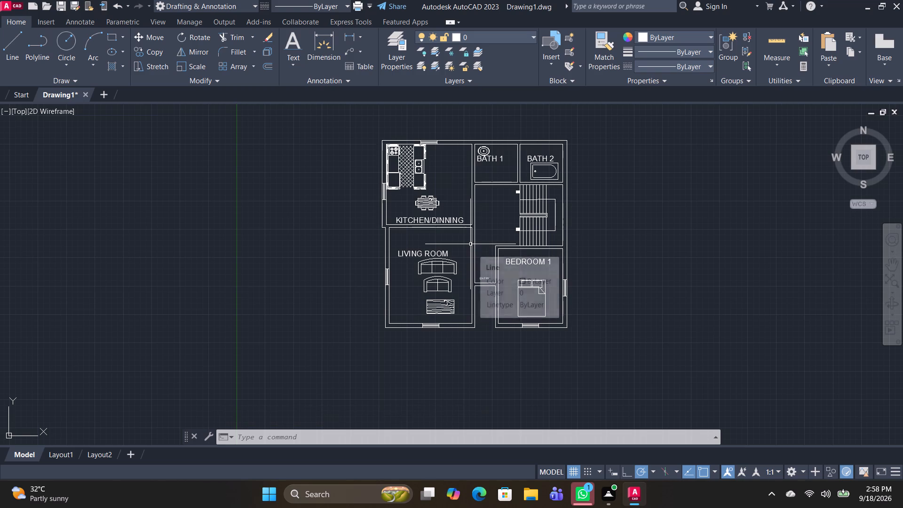
{"action": "scroll", "coordinate": [551, 163], "scroll_direction": "up", "scroll_amount": 2}
{"action": "left_click", "coordinate": [554, 165]}
{"action": "left_click", "coordinate": [537, 164]}
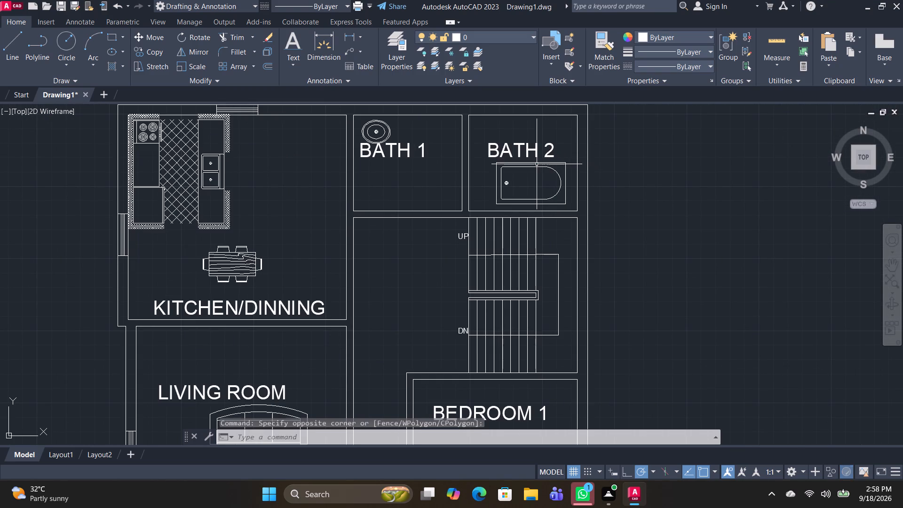
{"action": "left_click", "coordinate": [535, 169]}
{"action": "left_click", "coordinate": [494, 164]}
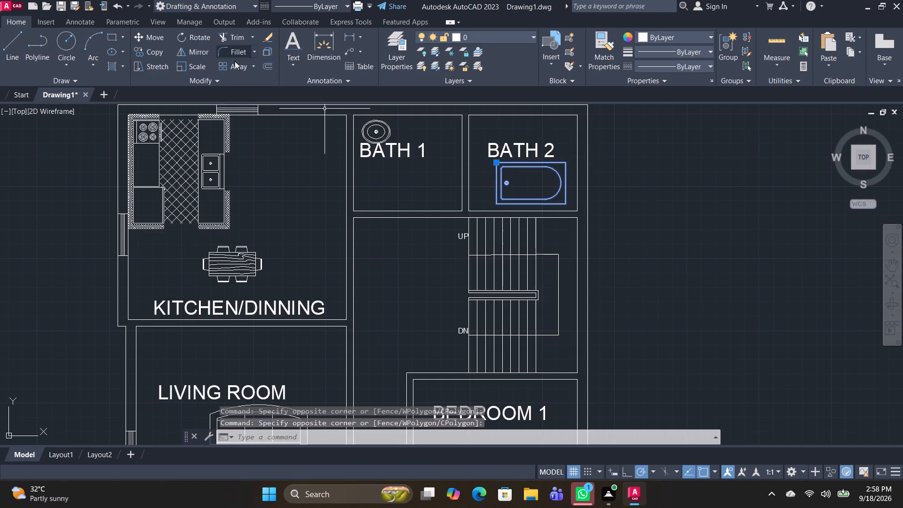
{"action": "left_click", "coordinate": [205, 36]}
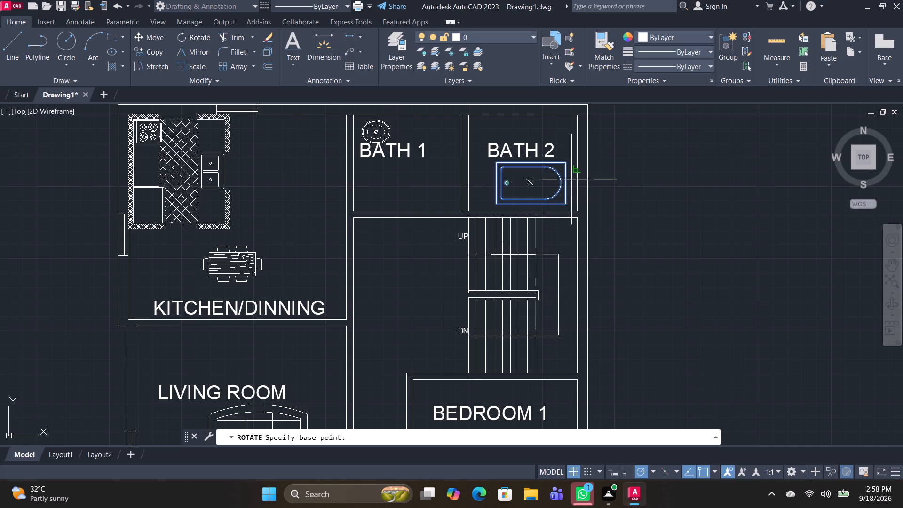
{"action": "left_click", "coordinate": [567, 184]}
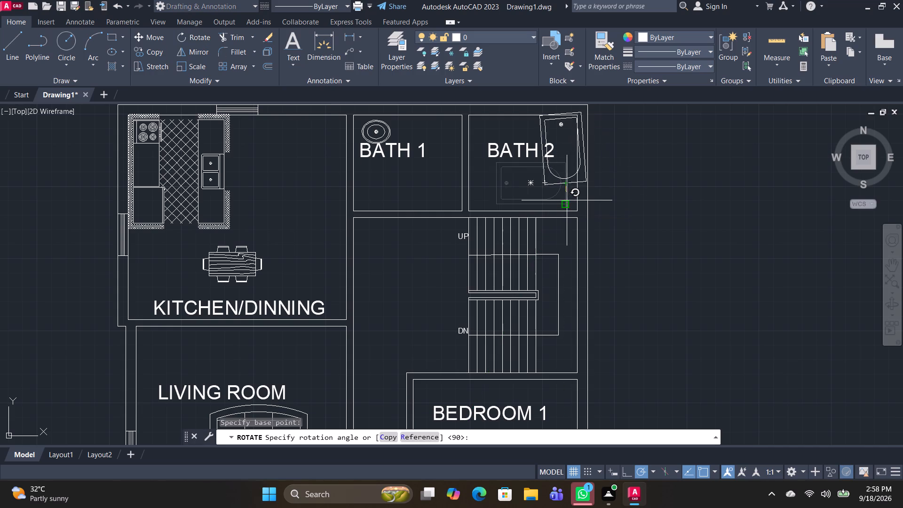
{"action": "left_click", "coordinate": [567, 253]}
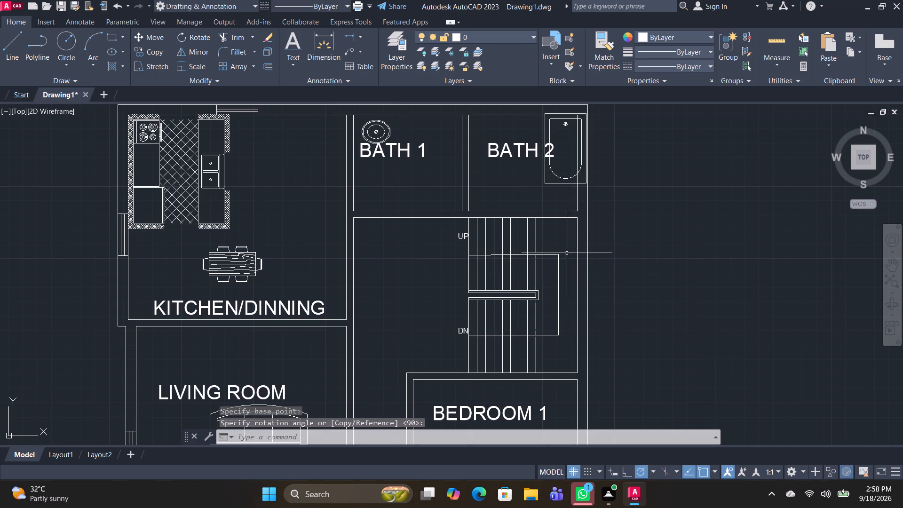
Move the bathtub by its lower-right corner into the inner lower-right corner of Bath 2.
{"action": "key", "text": "m"}
{"action": "key", "text": "space"}
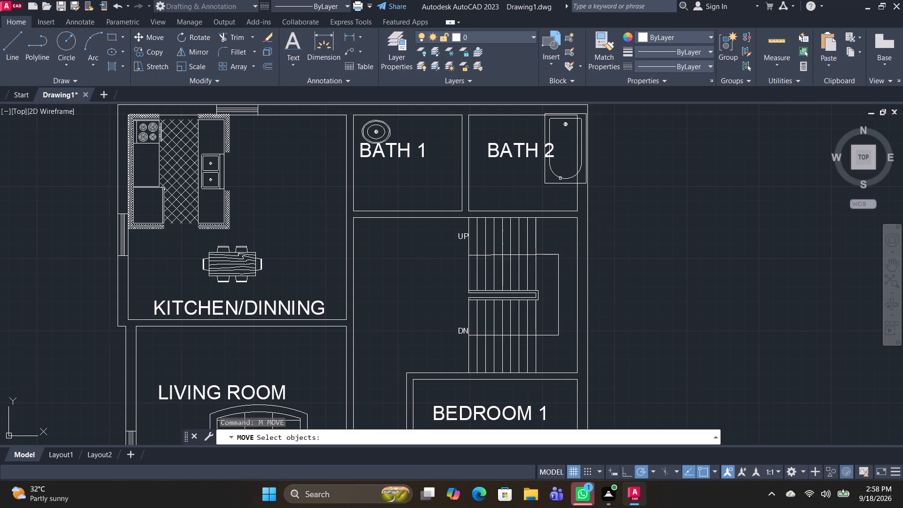
{"action": "left_click", "coordinate": [560, 178]}
{"action": "key", "text": "space"}
{"action": "left_click", "coordinate": [584, 184]}
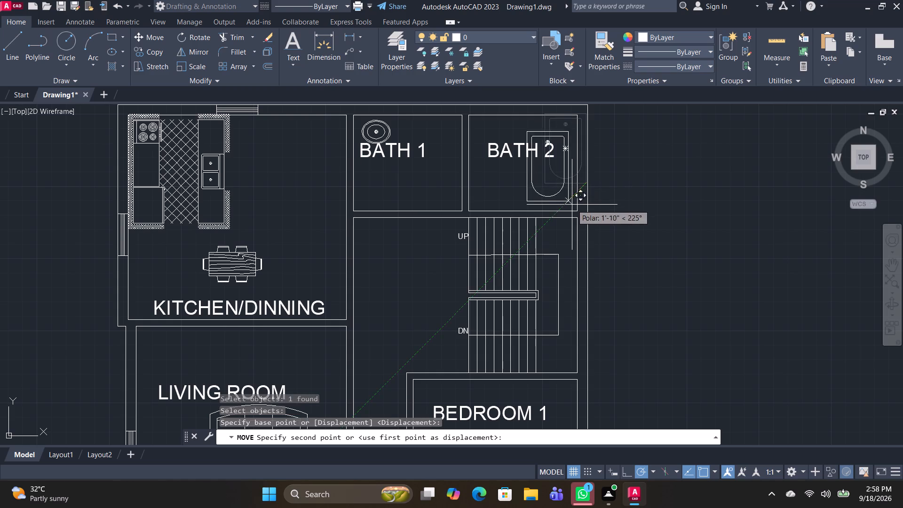
{"action": "left_click", "coordinate": [577, 209]}
Move the BATH 2 label straight up to the top of the room, clear of the bathtub.
{"action": "key", "text": "space"}
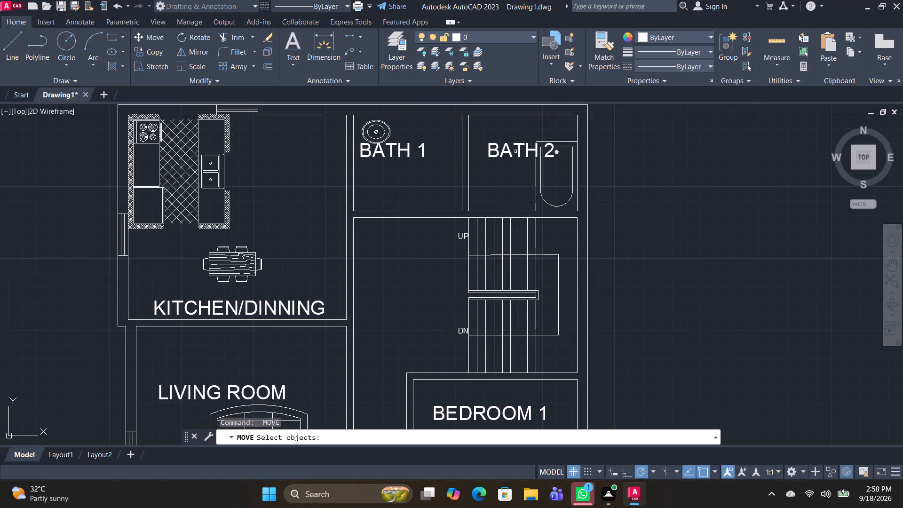
{"action": "left_click", "coordinate": [515, 151]}
{"action": "key", "text": "space"}
{"action": "left_click", "coordinate": [505, 153]}
{"action": "type", "text": "M"}
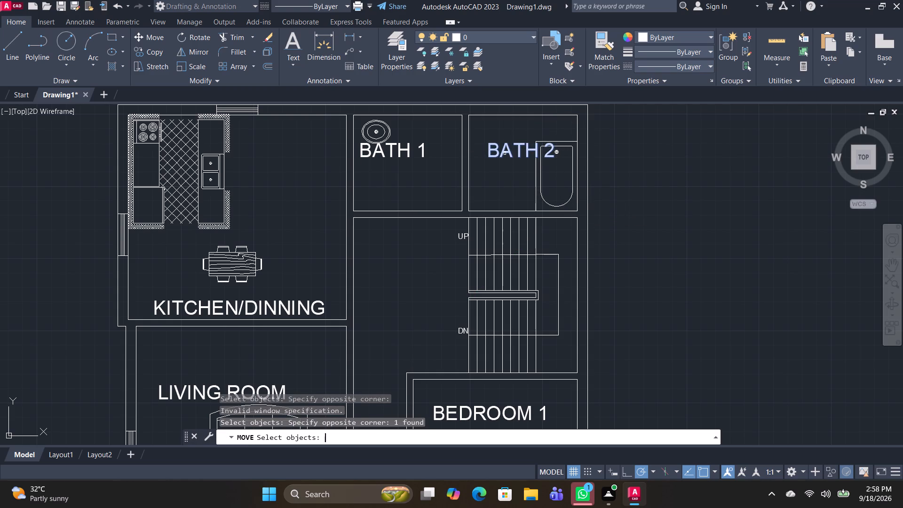
{"action": "key", "text": "space"}
{"action": "left_click", "coordinate": [505, 165]}
{"action": "key", "text": "space"}
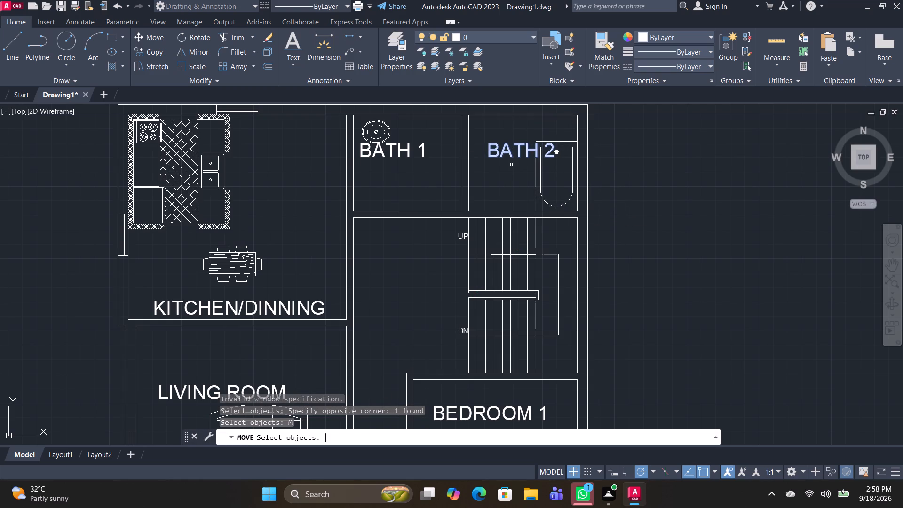
{"action": "left_click", "coordinate": [512, 171]}
{"action": "key", "text": "space"}
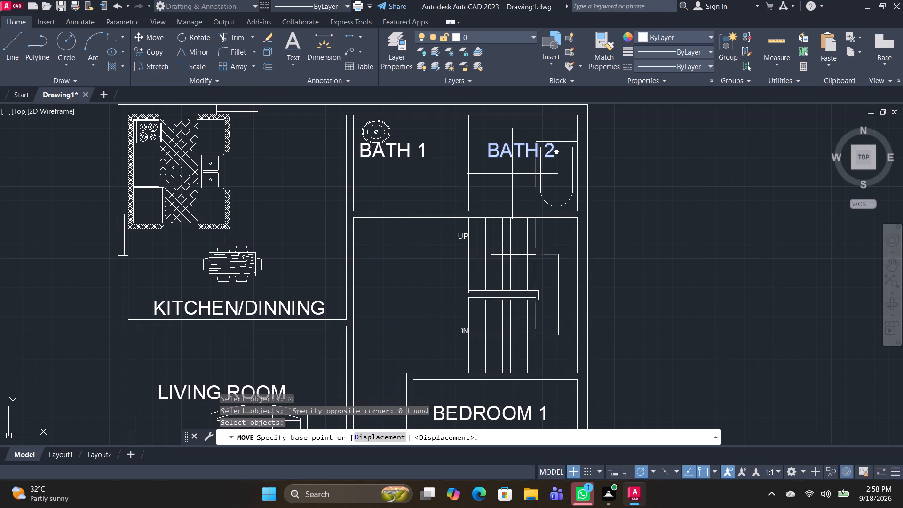
{"action": "left_click", "coordinate": [512, 174]}
{"action": "left_click", "coordinate": [515, 150]}
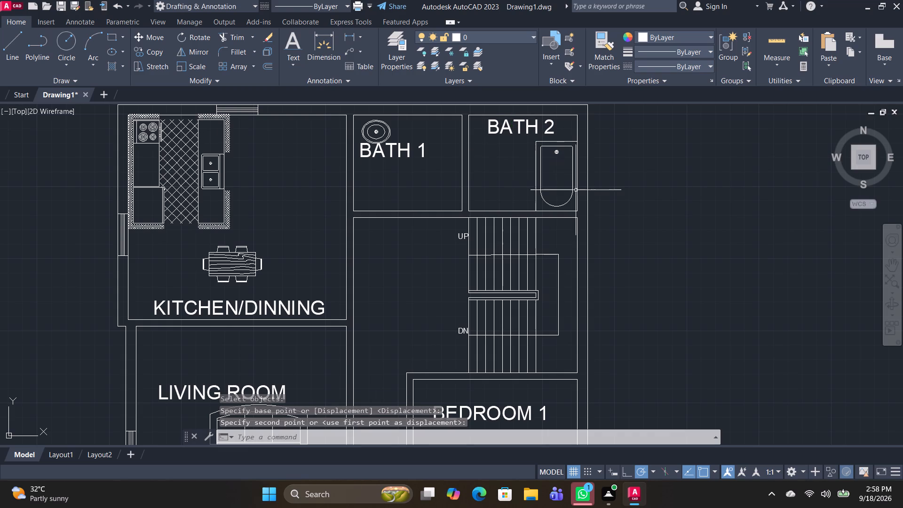
{"action": "key", "text": "Escape"}
{"action": "key", "text": "Escape"}
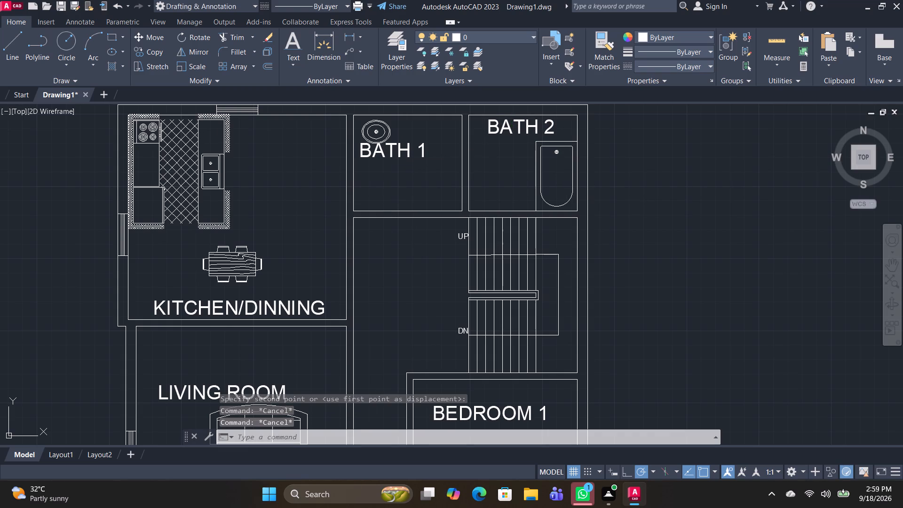
Move the BATH 1 label down and to the right, near the room's centre and clear of the washbasin.
{"action": "left_click", "coordinate": [399, 154]}
{"action": "type", "text": "M"}
{"action": "key", "text": "space"}
{"action": "left_click", "coordinate": [403, 171]}
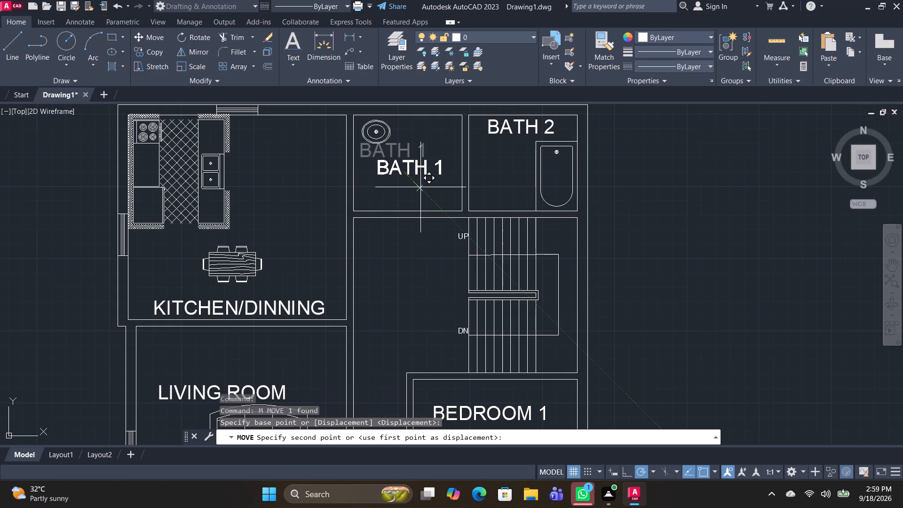
{"action": "left_click", "coordinate": [420, 187]}
{"action": "key", "text": "Escape"}
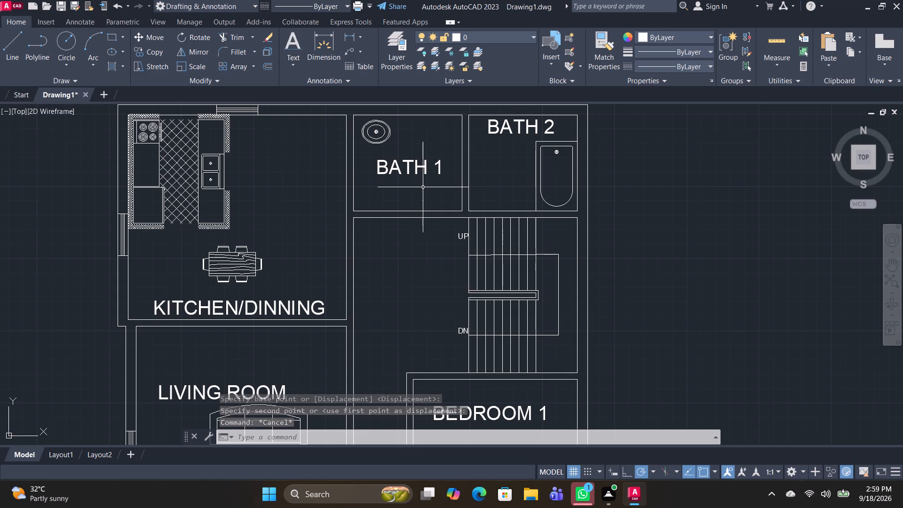
Rotate the Bedroom 1 bed 180° about its lower-right corner.
{"action": "scroll", "coordinate": [423, 187], "scroll_direction": "down", "scroll_amount": 1}
{"action": "middle_click_drag", "start_coordinate": [452, 289], "coordinate": [451, 249]}
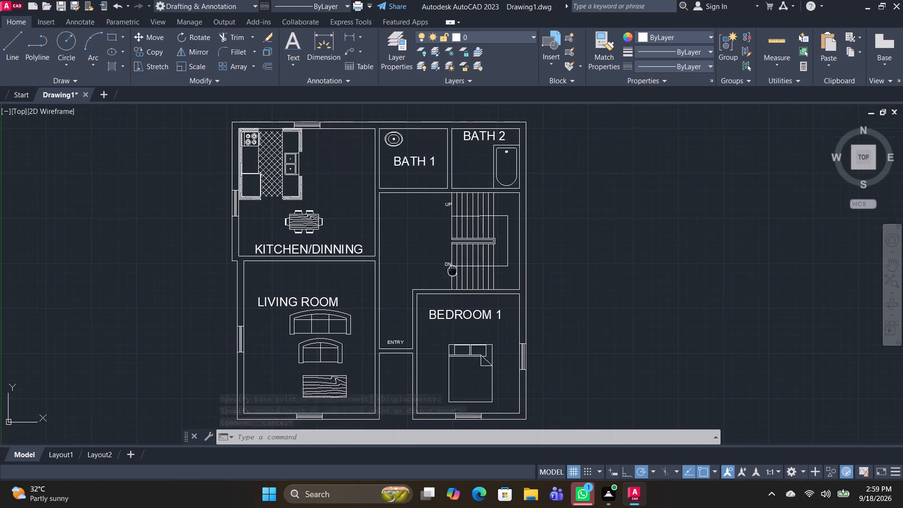
{"action": "middle_click_drag", "start_coordinate": [451, 249], "coordinate": [421, 155]}
{"action": "left_click", "coordinate": [464, 243]}
{"action": "left_click", "coordinate": [419, 210]}
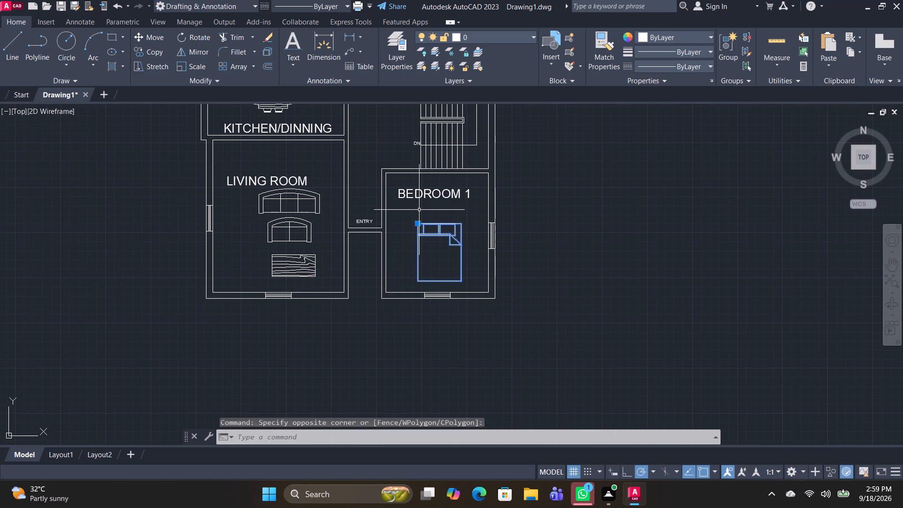
{"action": "left_click", "coordinate": [190, 38]}
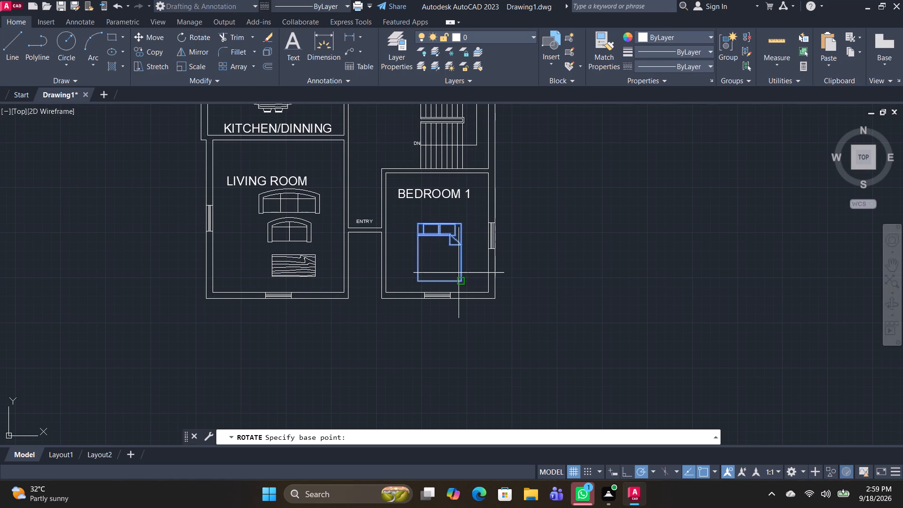
{"action": "left_click", "coordinate": [461, 279]}
{"action": "left_click", "coordinate": [392, 283]}
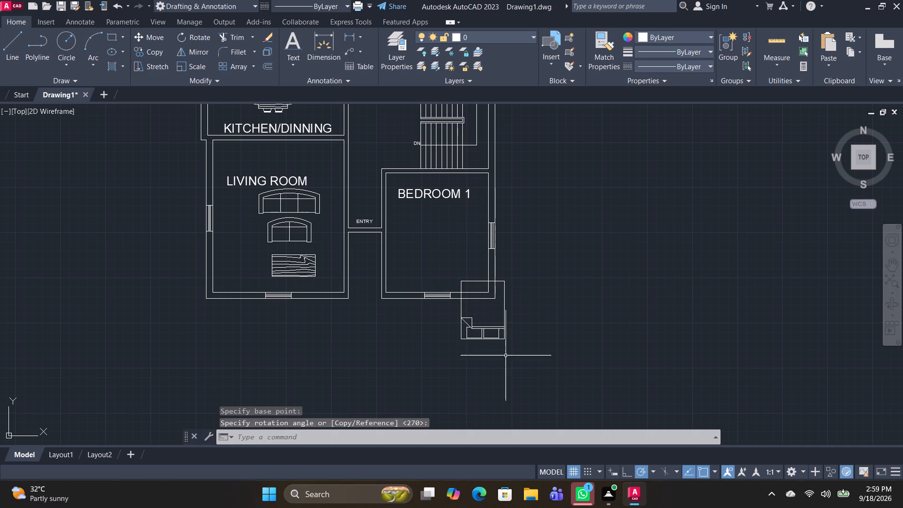
Move the bed by its lower-right corner into Bedroom 1's lower-right area, with its pillow end near the bottom wall.
{"action": "type", "text": "M"}
{"action": "key", "text": "space"}
{"action": "left_click", "coordinate": [519, 354]}
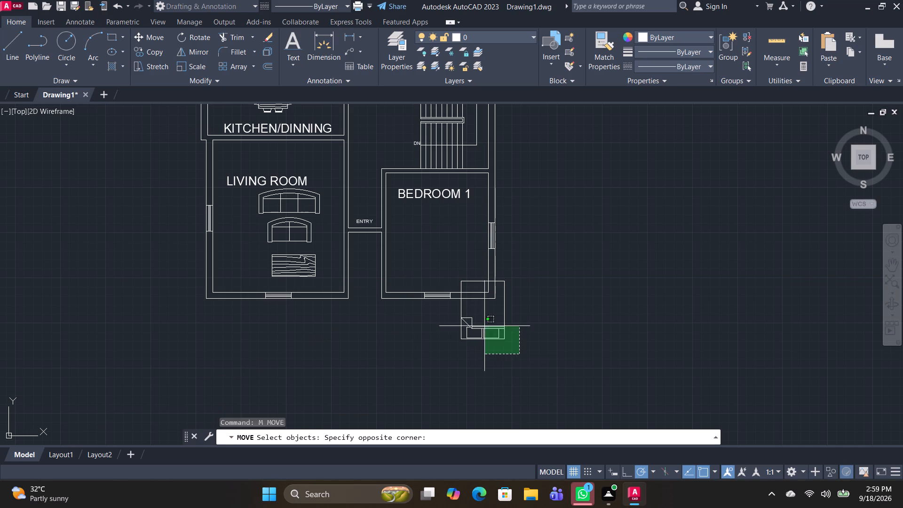
{"action": "left_click", "coordinate": [484, 326]}
{"action": "key", "text": "space"}
{"action": "left_click_drag", "start_coordinate": [504, 341], "coordinate": [503, 334]}
{"action": "scroll", "coordinate": [474, 276], "scroll_direction": "up", "scroll_amount": 1}
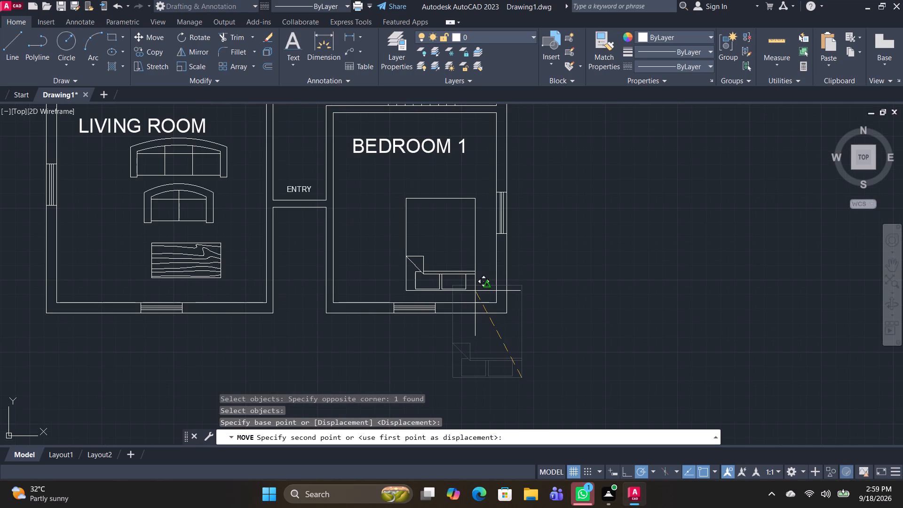
{"action": "left_click", "coordinate": [476, 291]}
Scale the living room's wooden table down to under half its size from its upper-left corner.
{"action": "scroll", "coordinate": [511, 324], "scroll_direction": "down", "scroll_amount": 1}
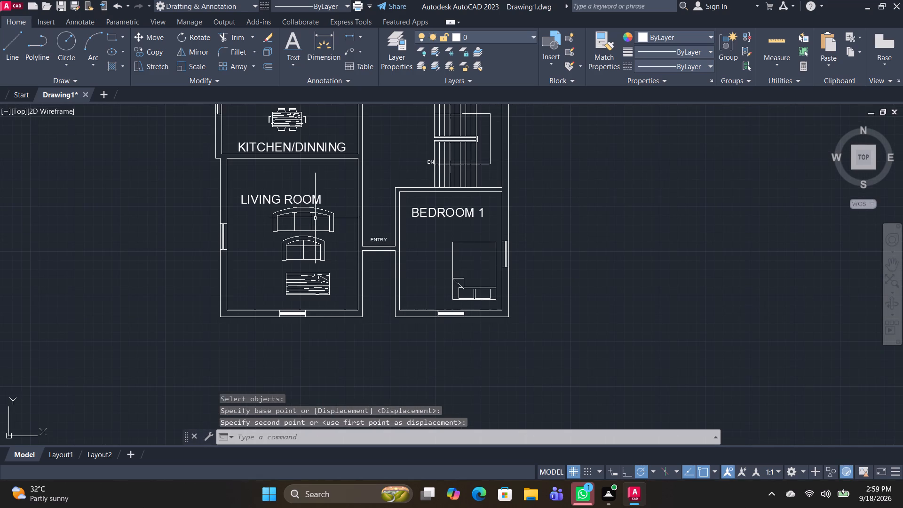
{"action": "left_click", "coordinate": [306, 285]}
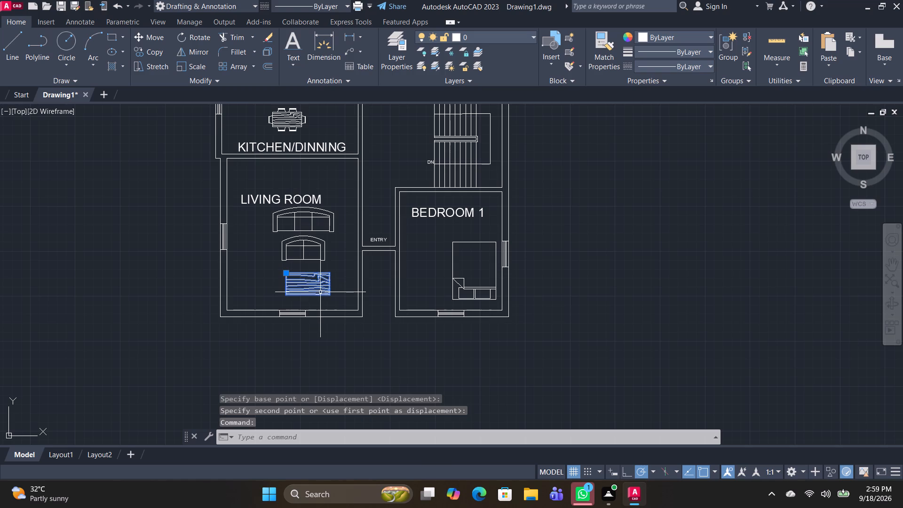
{"action": "type", "text": "SC"}
{"action": "key", "text": "space"}
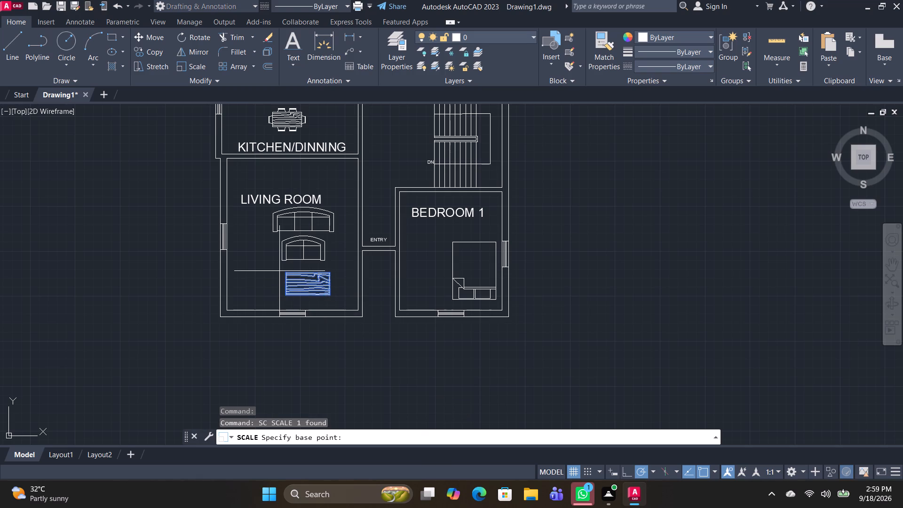
{"action": "left_click", "coordinate": [288, 273]}
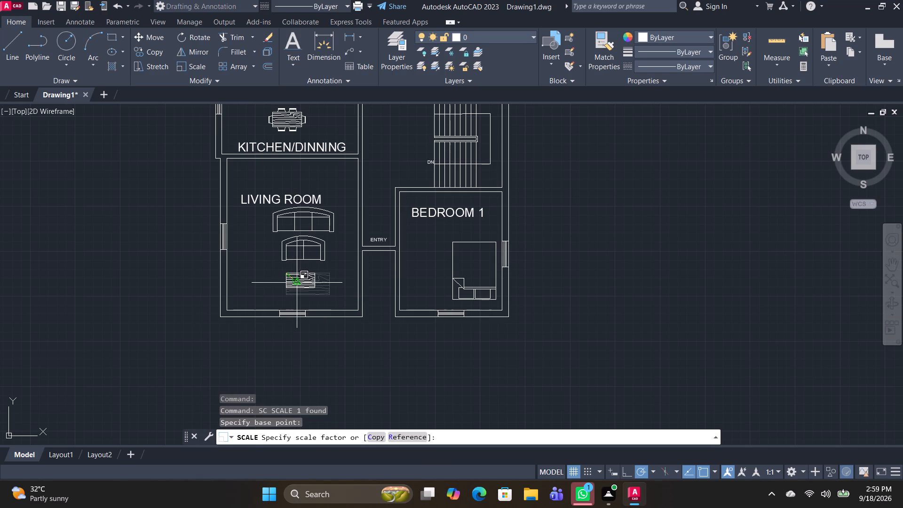
{"action": "left_click", "coordinate": [293, 279]}
Scale the living room's two-seat sofa down to about a third of its size from its upper-left corner.
{"action": "scroll", "coordinate": [297, 259], "scroll_direction": "up", "scroll_amount": 2}
{"action": "left_click_drag", "start_coordinate": [342, 272], "coordinate": [331, 262]}
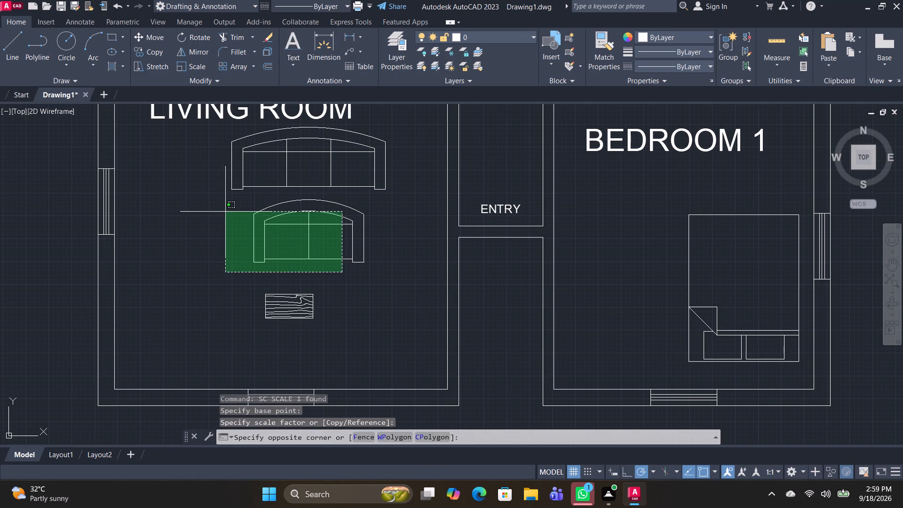
{"action": "left_click", "coordinate": [225, 211]}
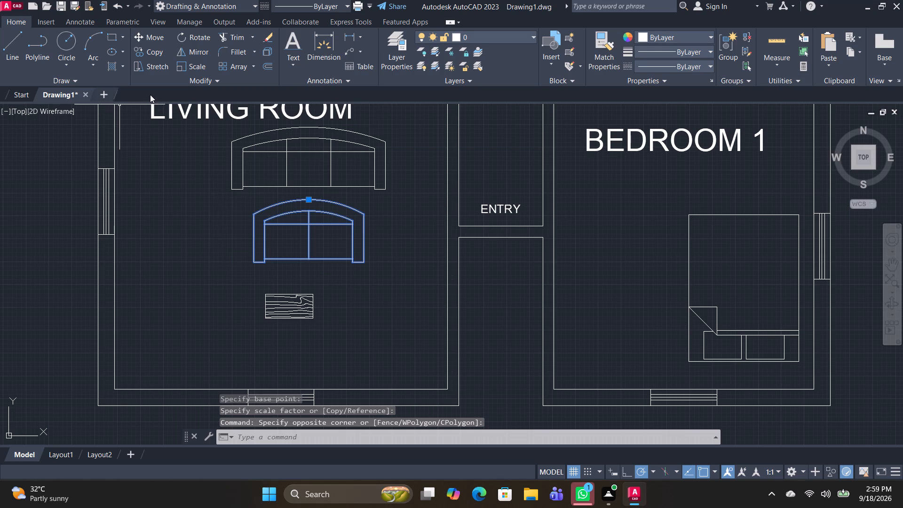
{"action": "left_click", "coordinate": [194, 60]}
{"action": "left_click", "coordinate": [251, 214]}
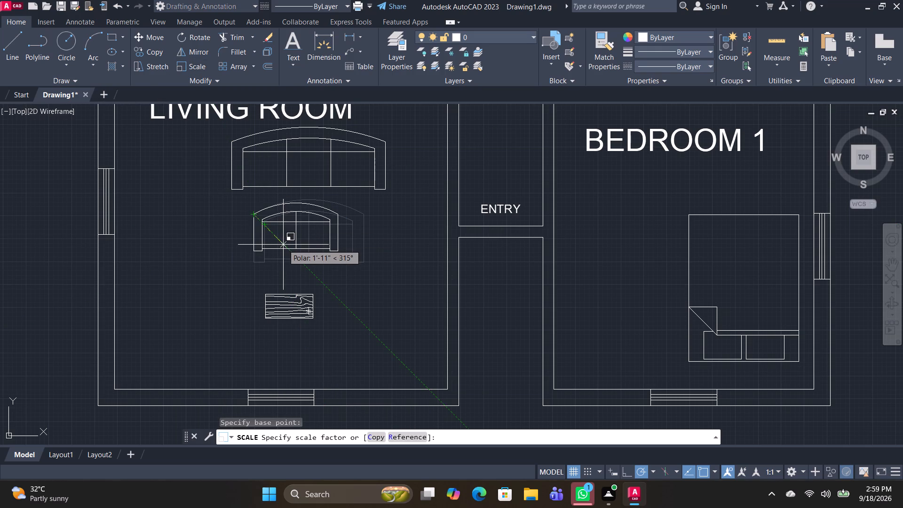
{"action": "left_click", "coordinate": [274, 241]}
Scale the living room's three-seat sofa down to under half its size from its upper-left corner.
{"action": "left_click_drag", "start_coordinate": [303, 184], "coordinate": [298, 181]}
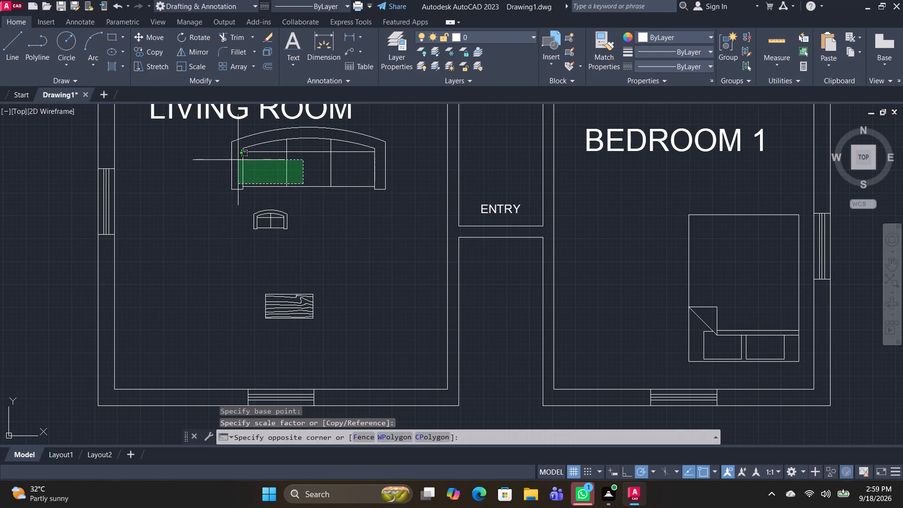
{"action": "left_click", "coordinate": [238, 160]}
{"action": "left_click", "coordinate": [194, 67]}
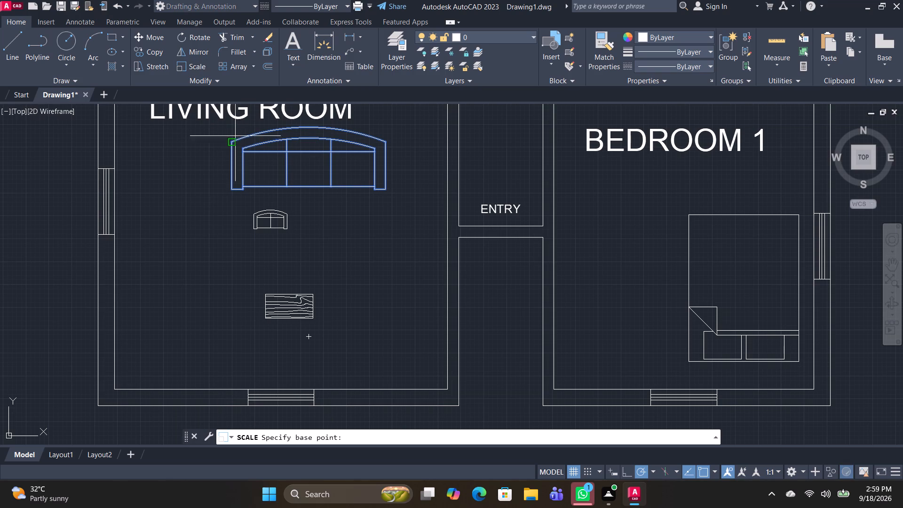
{"action": "left_click", "coordinate": [232, 143]}
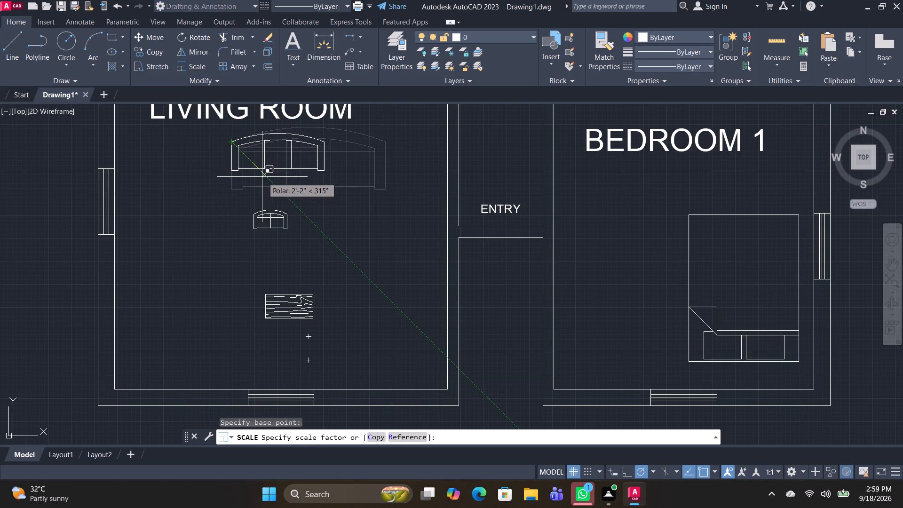
{"action": "left_click", "coordinate": [253, 168]}
{"action": "middle_click", "coordinate": [309, 239]}
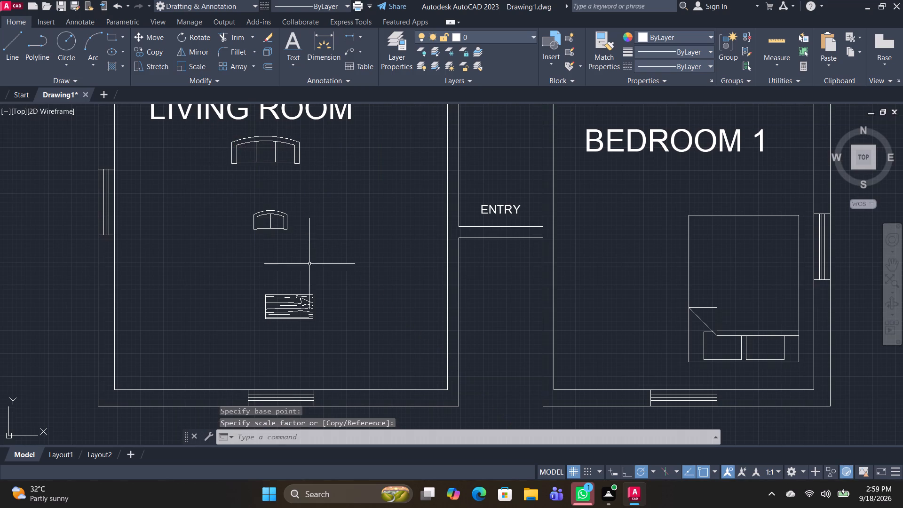
Move the wooden table up and to the left, just below and left of the two-seat sofa.
{"action": "left_click", "coordinate": [304, 317]}
{"action": "type", "text": "M"}
{"action": "key", "text": "space"}
{"action": "left_click_drag", "start_coordinate": [275, 344], "coordinate": [274, 338]}
{"action": "left_click", "coordinate": [218, 284]}
Move the three-seat sofa down to the left side of the wooden table, near the living room's left wall.
{"action": "left_click", "coordinate": [244, 165]}
{"action": "left_click", "coordinate": [228, 146]}
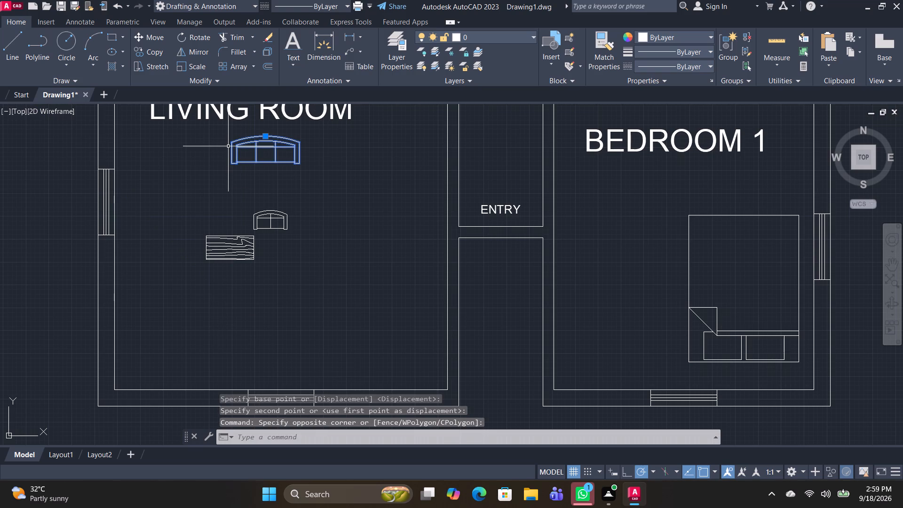
{"action": "key", "text": "m"}
{"action": "key", "text": "space"}
{"action": "left_click", "coordinate": [250, 165]}
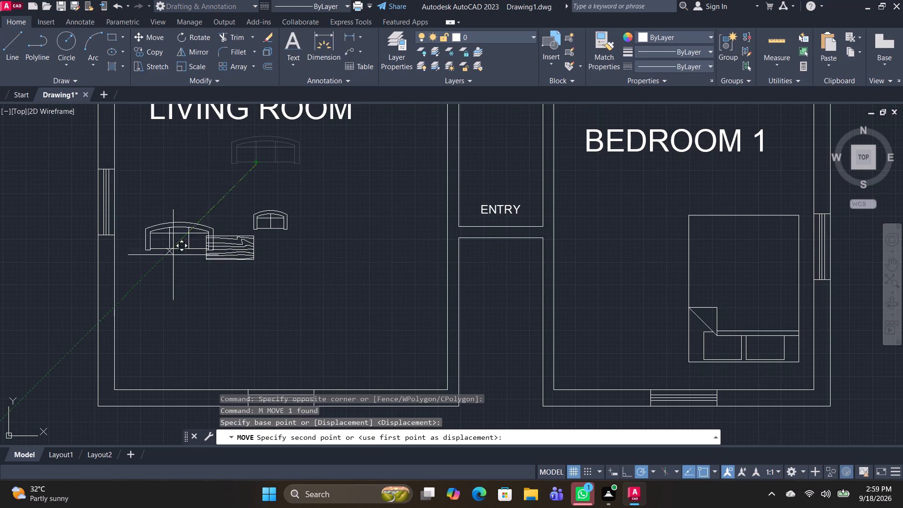
{"action": "left_click", "coordinate": [154, 261]}
Move the two-seat sofa down and to the left, below the wooden table.
{"action": "left_click", "coordinate": [264, 216]}
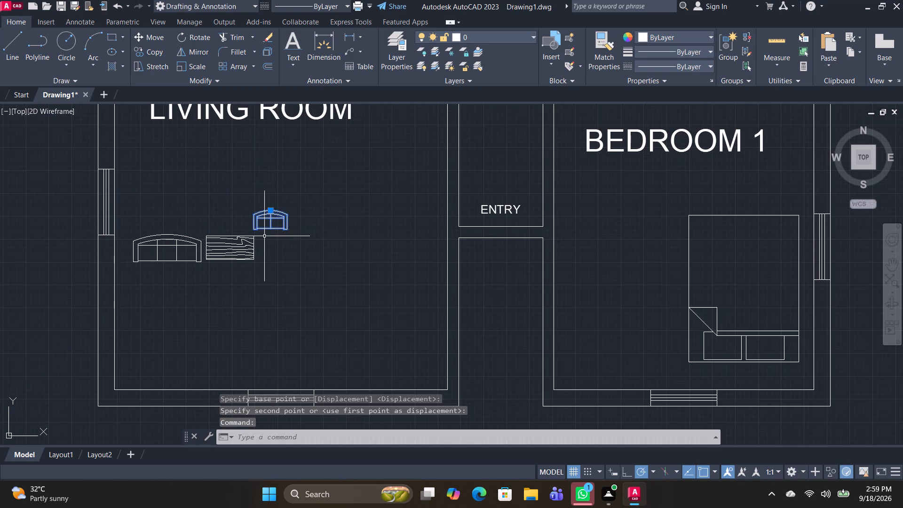
{"action": "type", "text": "M"}
{"action": "key", "text": "space"}
{"action": "left_click", "coordinate": [276, 246]}
{"action": "left_click", "coordinate": [230, 318]}
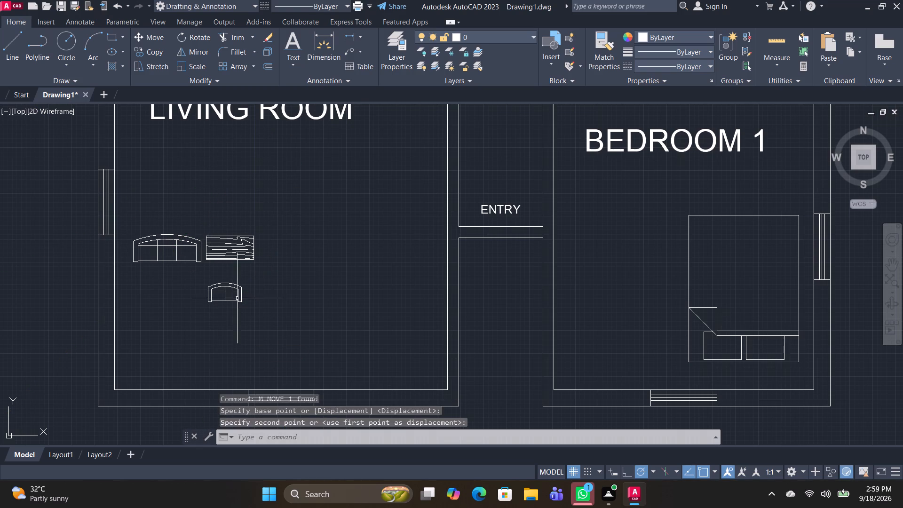
Rotate the two-seat sofa 180° about the midpoint of its curved back, so its seat faces the table.
{"action": "left_click", "coordinate": [237, 298]}
{"action": "left_click", "coordinate": [206, 36]}
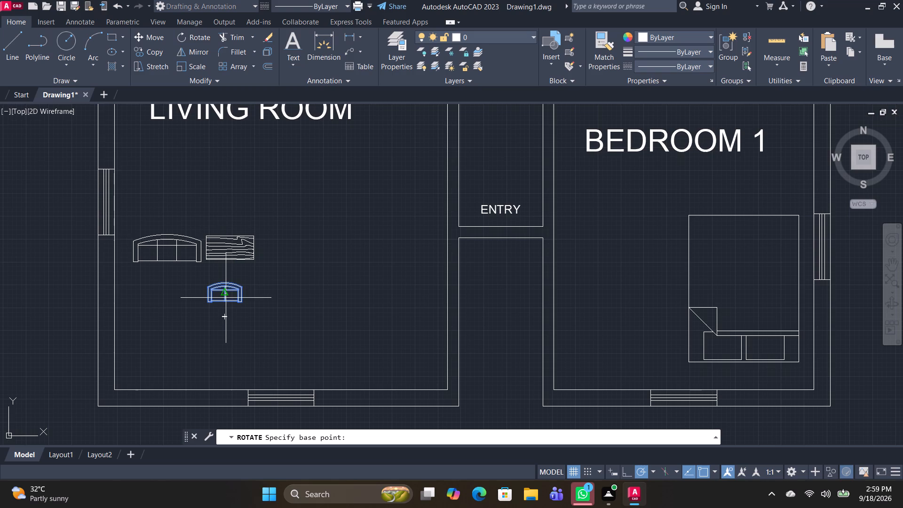
{"action": "left_click", "coordinate": [223, 278]}
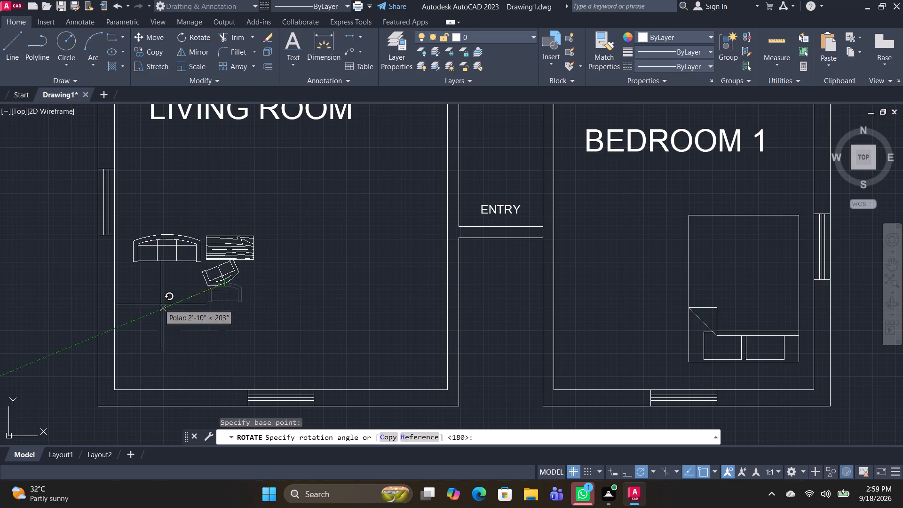
{"action": "left_click", "coordinate": [154, 279]}
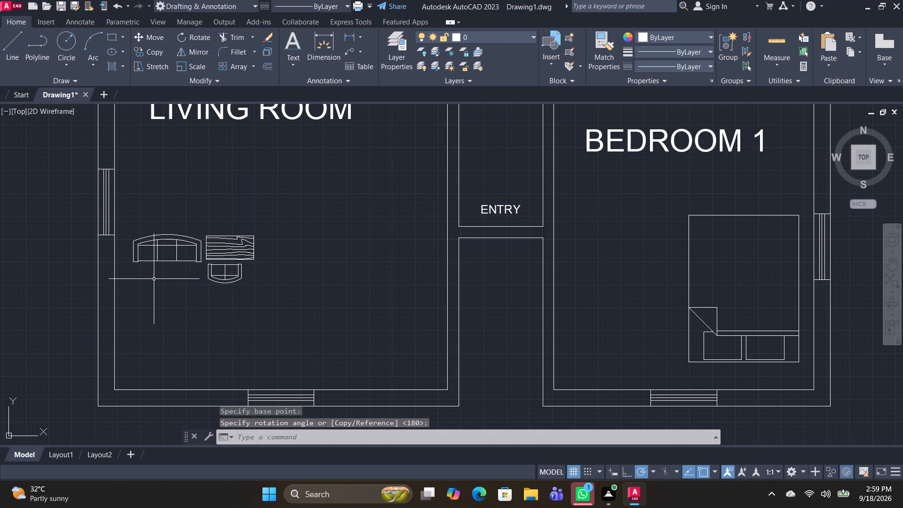
Rotate the three-seat sofa 90° about the midpoint of its curved back, so its seat faces the table.
{"action": "left_click", "coordinate": [161, 260]}
{"action": "left_click", "coordinate": [205, 32]}
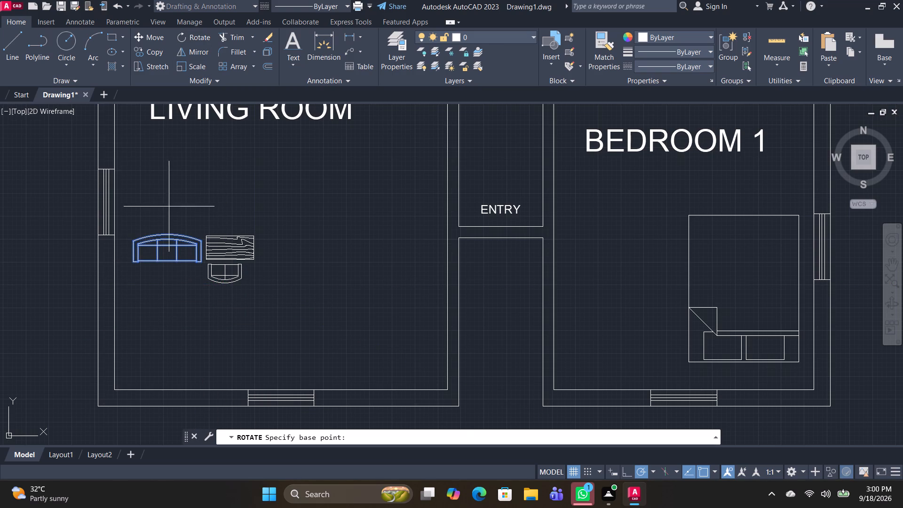
{"action": "left_click", "coordinate": [166, 235]}
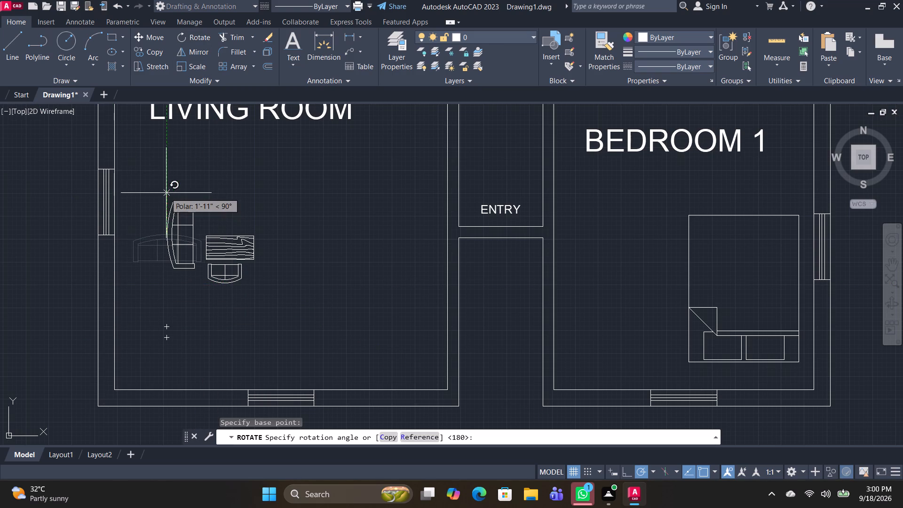
{"action": "left_click", "coordinate": [165, 193]}
Move the two-seat sofa slightly down and to the right, leaving a gap below the wooden table.
{"action": "left_click", "coordinate": [230, 283]}
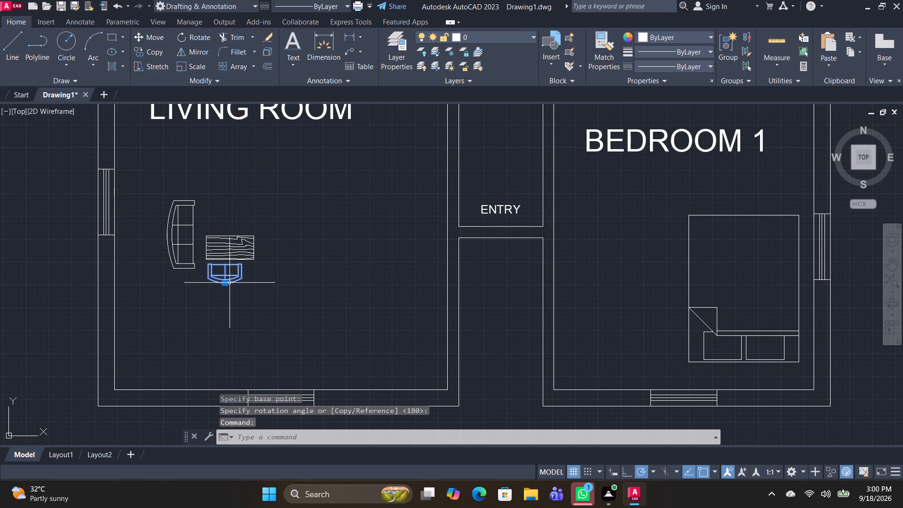
{"action": "key", "text": "m"}
{"action": "key", "text": "space"}
{"action": "left_click", "coordinate": [246, 300]}
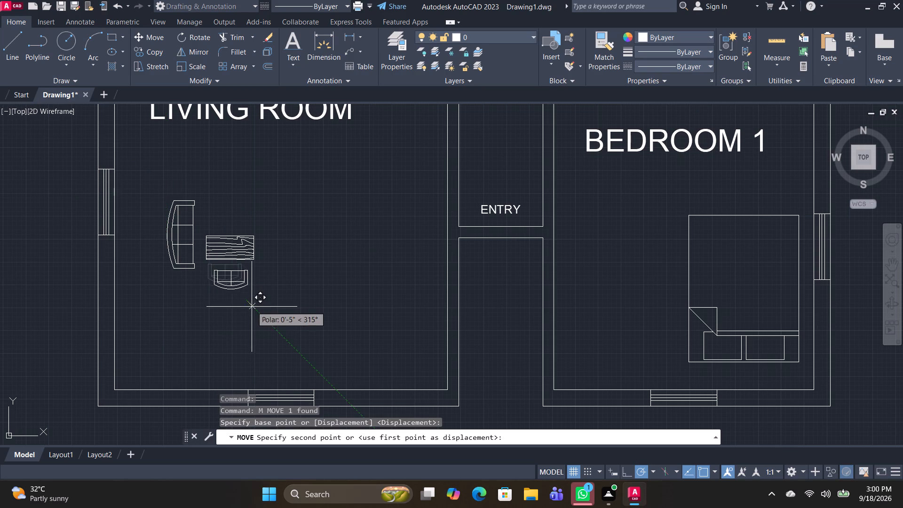
{"action": "left_click", "coordinate": [252, 312]}
Scale the wooden table down to about 70% of its size from its upper-left corner.
{"action": "left_click", "coordinate": [236, 255]}
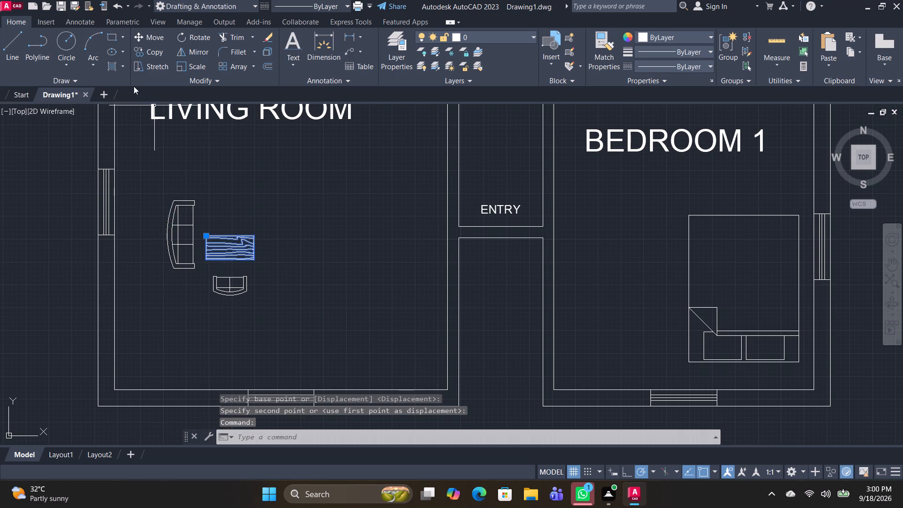
{"action": "left_click", "coordinate": [191, 70]}
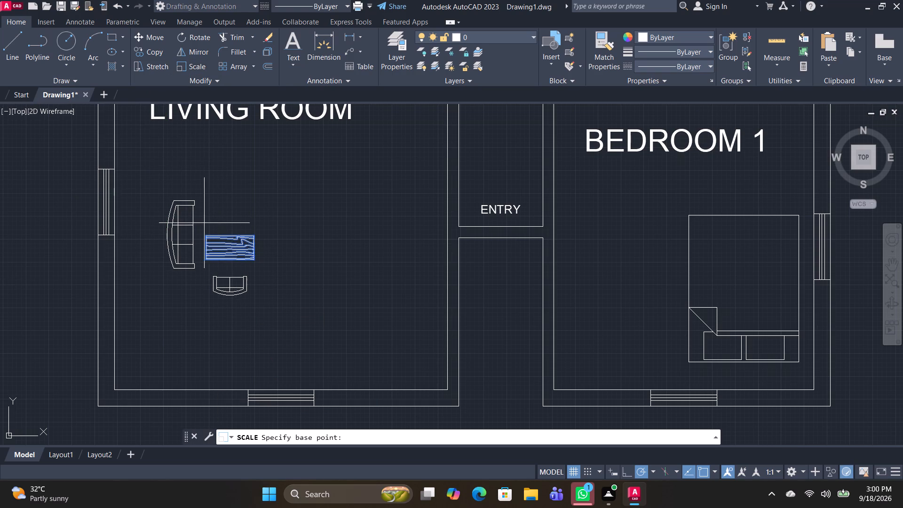
{"action": "left_click", "coordinate": [206, 236]}
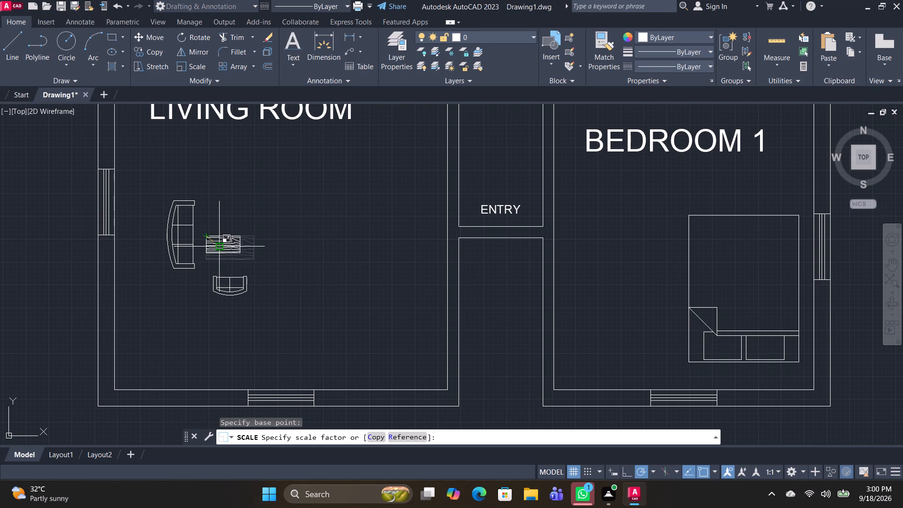
{"action": "left_click", "coordinate": [222, 248]}
Rotate the wooden table 90° about its upper-right corner, so it stands parallel to the three-seat sofa.
{"action": "left_click", "coordinate": [198, 37]}
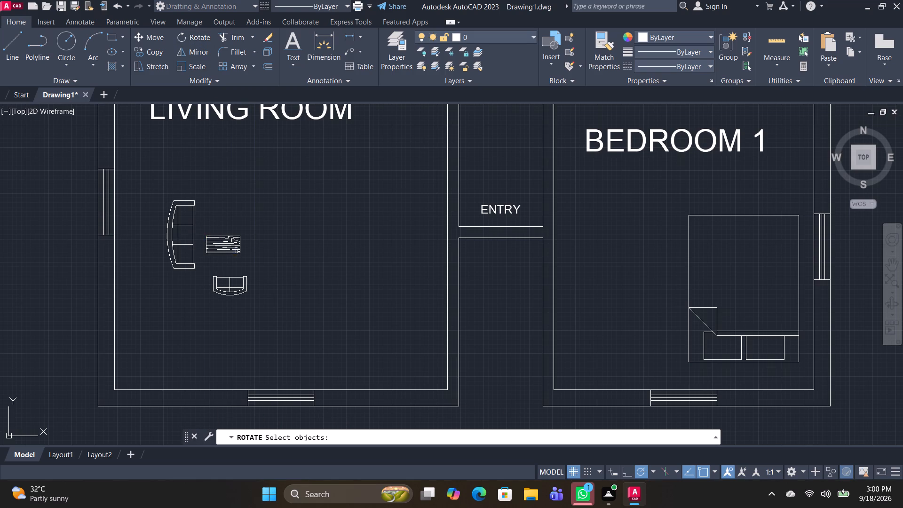
{"action": "left_click", "coordinate": [237, 252]}
{"action": "key", "text": "space"}
{"action": "left_click", "coordinate": [242, 237]}
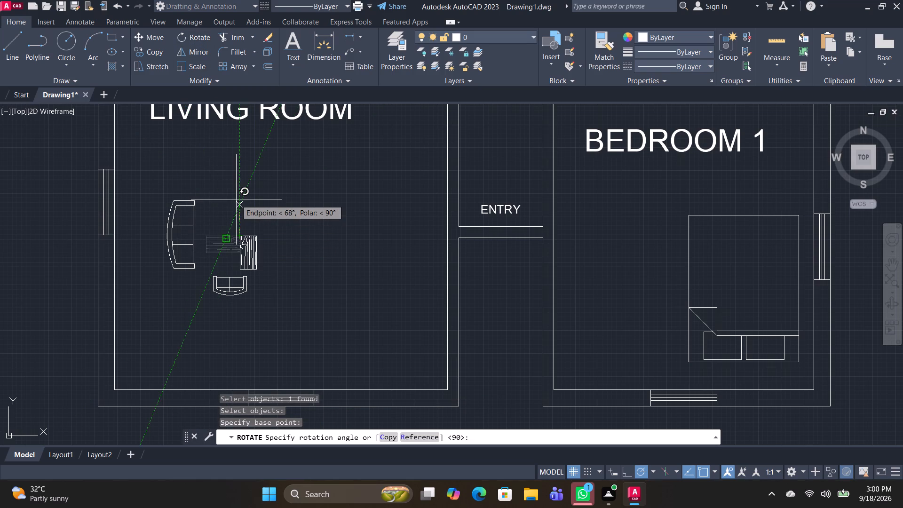
{"action": "left_click", "coordinate": [236, 199]}
Move the wooden table up and to the left, in front of the three-seat sofa and above the two-seat sofa.
{"action": "left_click", "coordinate": [256, 259]}
{"action": "type", "text": "M"}
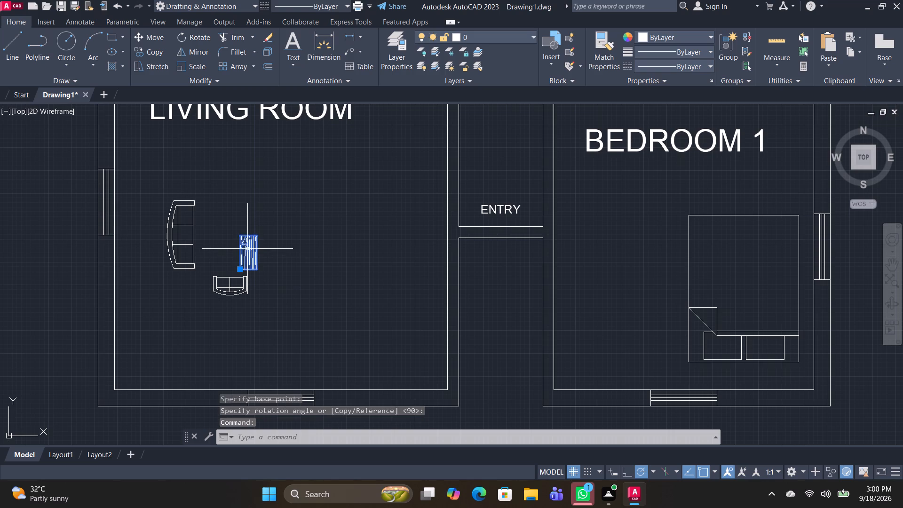
{"action": "key", "text": "space"}
{"action": "left_click", "coordinate": [261, 286]}
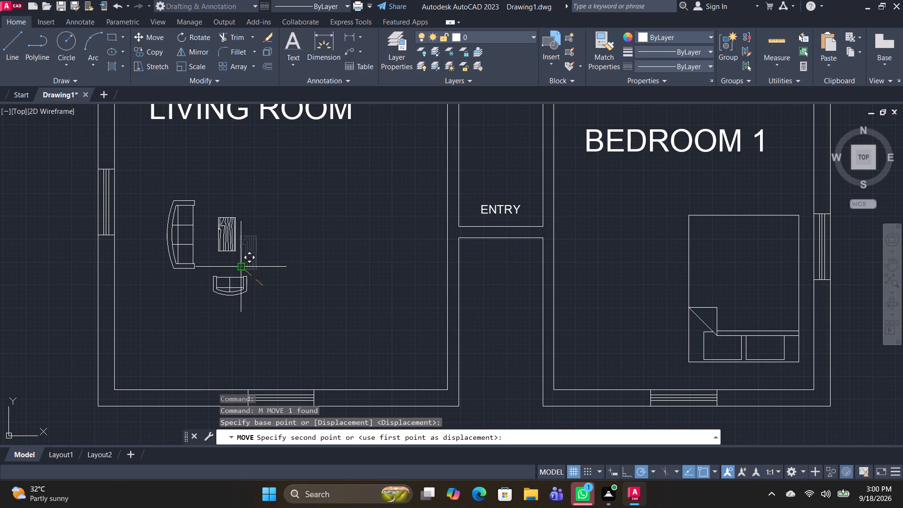
{"action": "left_click", "coordinate": [239, 271]}
Scale both sofas and the wooden table up together to nearly twice their size from a point below the three-seat sofa.
{"action": "scroll", "coordinate": [305, 294], "scroll_direction": "down", "scroll_amount": 1}
{"action": "left_click_drag", "start_coordinate": [303, 313], "coordinate": [300, 301]}
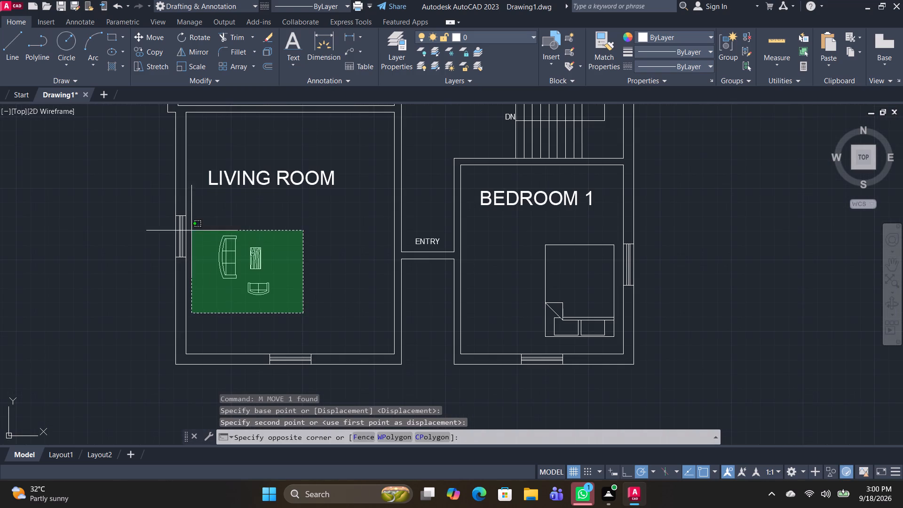
{"action": "left_click", "coordinate": [201, 221]}
{"action": "left_click", "coordinate": [193, 68]}
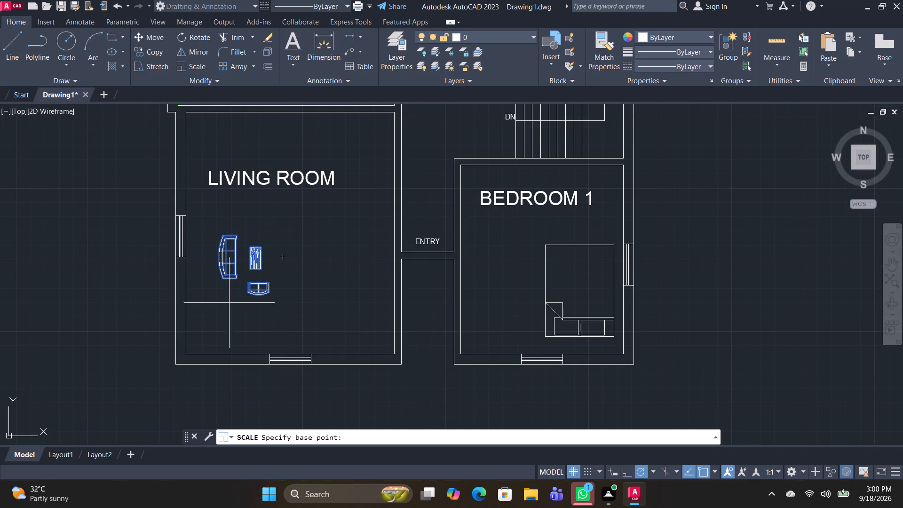
{"action": "left_click", "coordinate": [229, 300]}
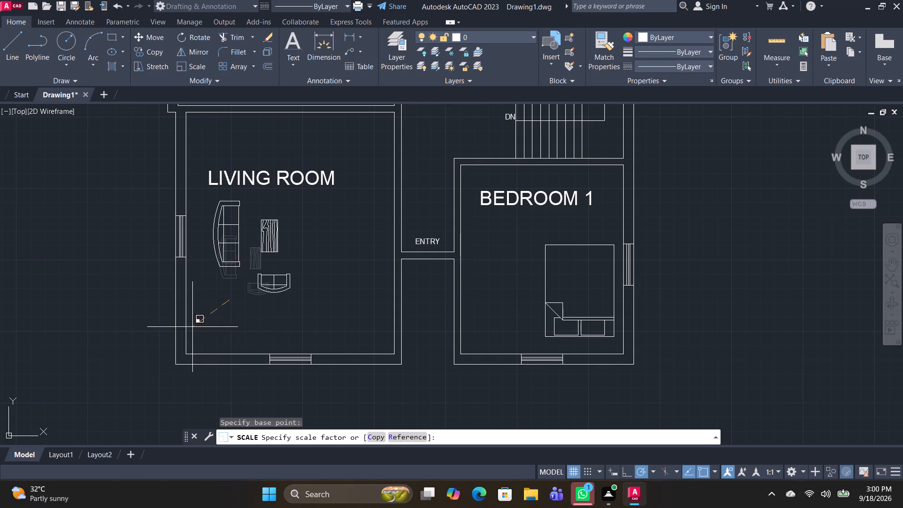
{"action": "left_click", "coordinate": [187, 336]}
Move both sofas and the wooden table together into the living room's lower-left area, with the three-seat sofa near the left wall.
{"action": "left_click", "coordinate": [287, 300]}
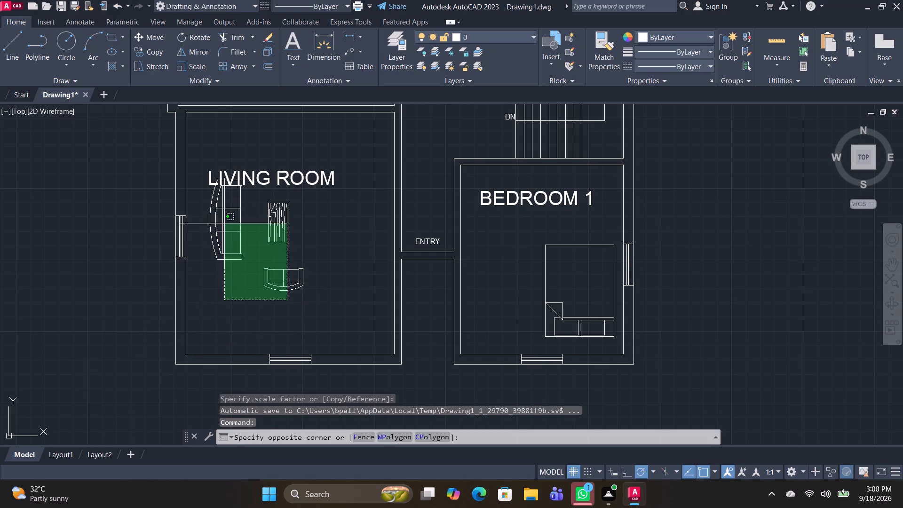
{"action": "left_click", "coordinate": [217, 211]}
{"action": "key", "text": "m"}
{"action": "key", "text": "space"}
{"action": "left_click", "coordinate": [250, 297]}
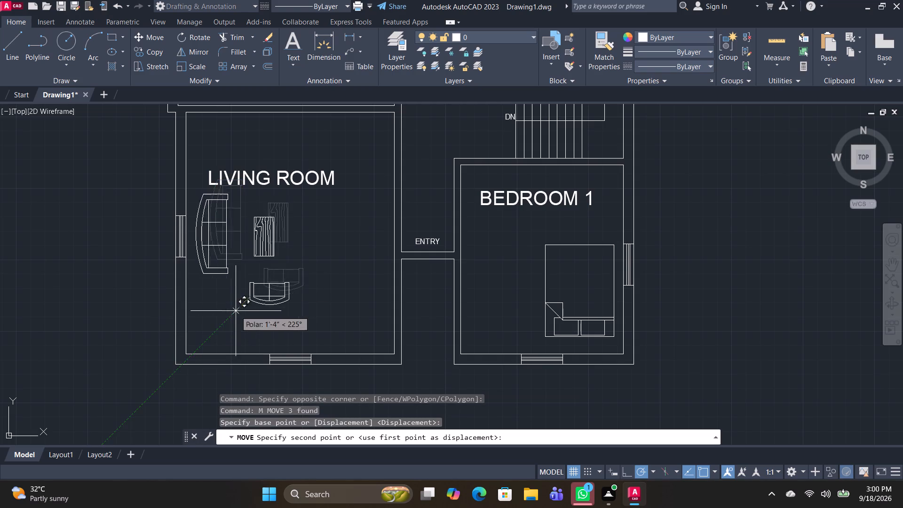
{"action": "left_click", "coordinate": [227, 344]}
Save the drawing to the Desktop as PLAN WITH ELE in the AutoCAD 2000/LT2000 drawing format.
{"action": "scroll", "coordinate": [414, 372], "scroll_direction": "down", "scroll_amount": 1}
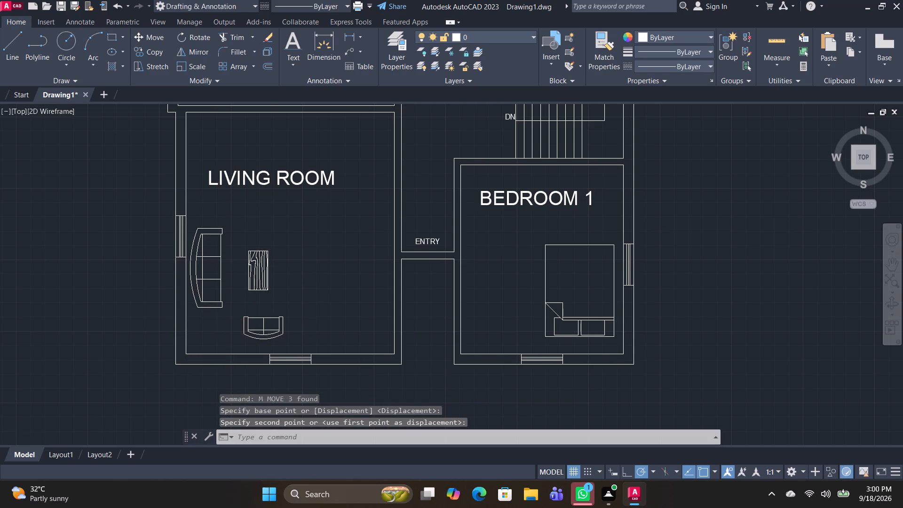
{"action": "middle_click_drag", "start_coordinate": [426, 374], "coordinate": [394, 392]}
{"action": "key", "text": "ctrl+s"}
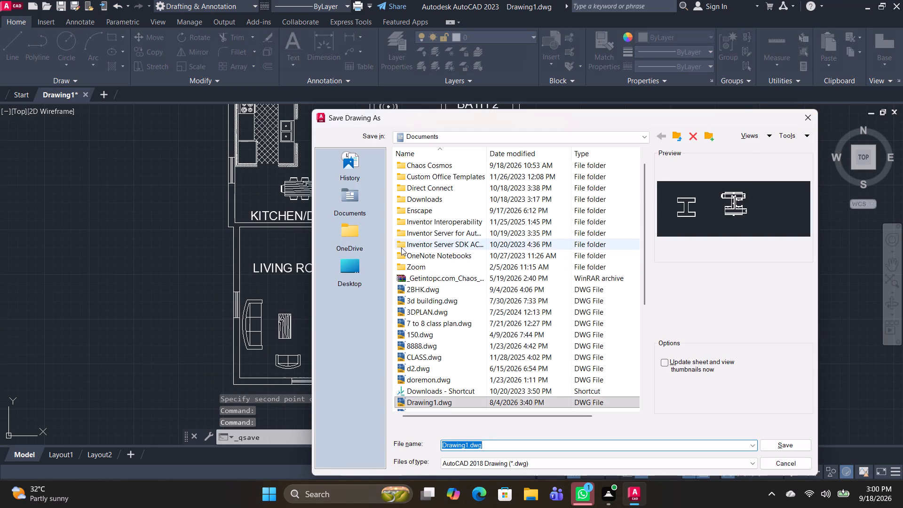
{"action": "left_click", "coordinate": [349, 261]}
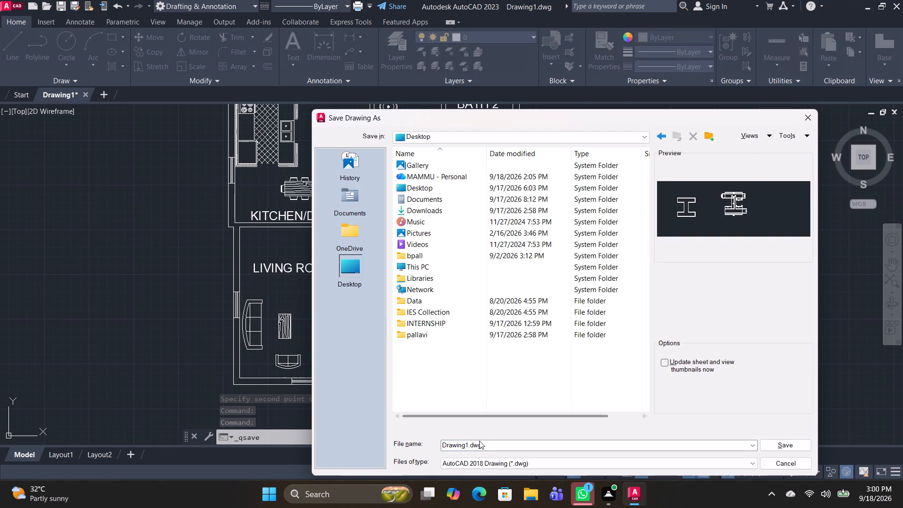
{"action": "left_click", "coordinate": [487, 445]}
{"action": "left_click", "coordinate": [496, 466]}
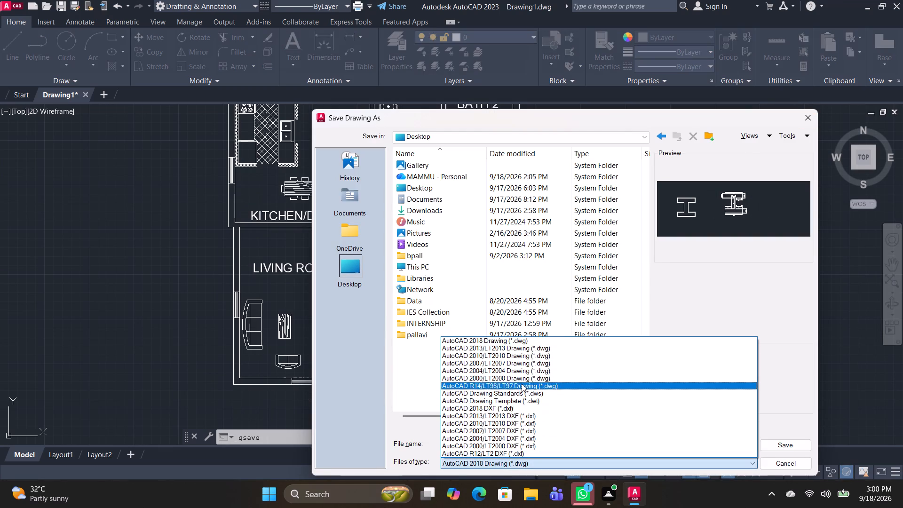
{"action": "left_click", "coordinate": [521, 379]}
{"action": "left_click", "coordinate": [483, 439]}
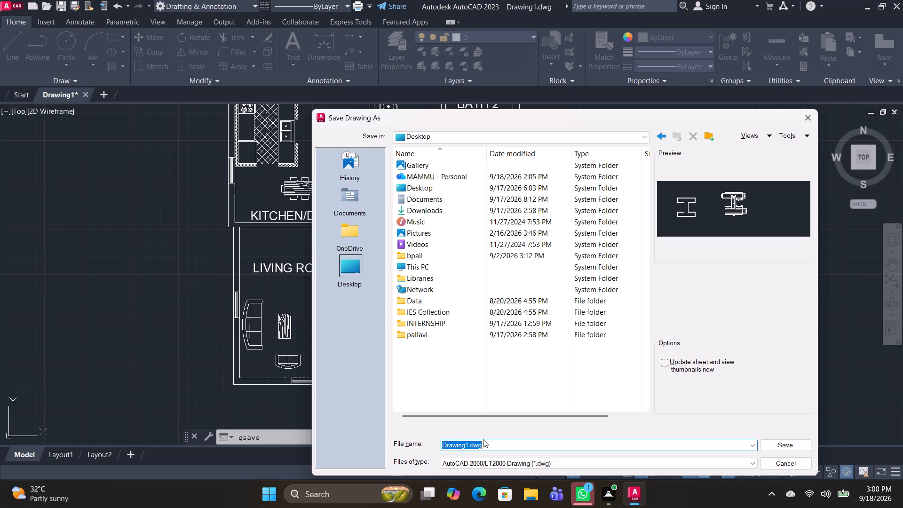
{"action": "type", "text": "PLAN WITH ELEBV"}
{"action": "key", "text": "BackSpace"}
{"action": "key", "text": "BackSpace"}
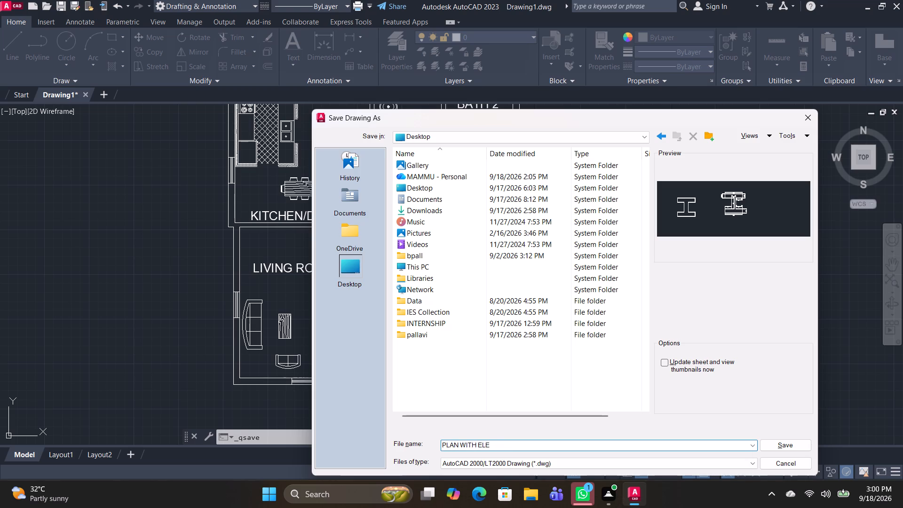
{"action": "left_click", "coordinate": [800, 444]}
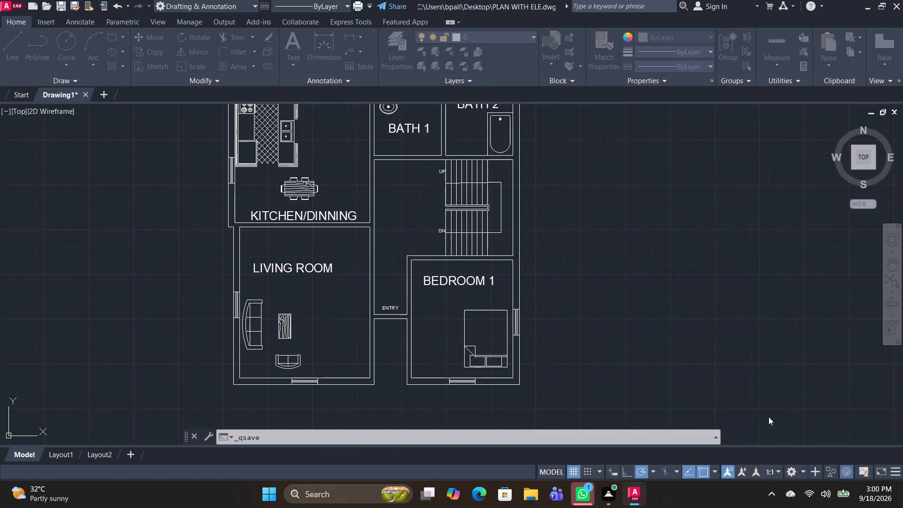
Look over the whole furnished floor plan, from the kitchen and baths down to the living room and Bedroom 1.
{"action": "scroll", "coordinate": [451, 244], "scroll_direction": "down", "scroll_amount": 2}
{"action": "middle_click_drag", "start_coordinate": [468, 287], "coordinate": [391, 265]}
{"action": "scroll", "coordinate": [336, 243], "scroll_direction": "up", "scroll_amount": 1}
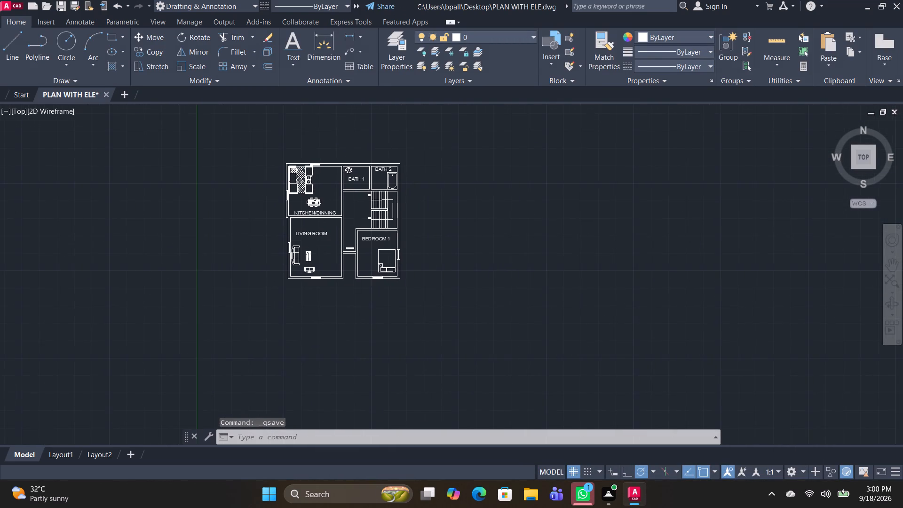
{"action": "scroll", "coordinate": [336, 243], "scroll_direction": "up", "scroll_amount": 1}
{"action": "middle_click_drag", "start_coordinate": [492, 301], "coordinate": [355, 310]}
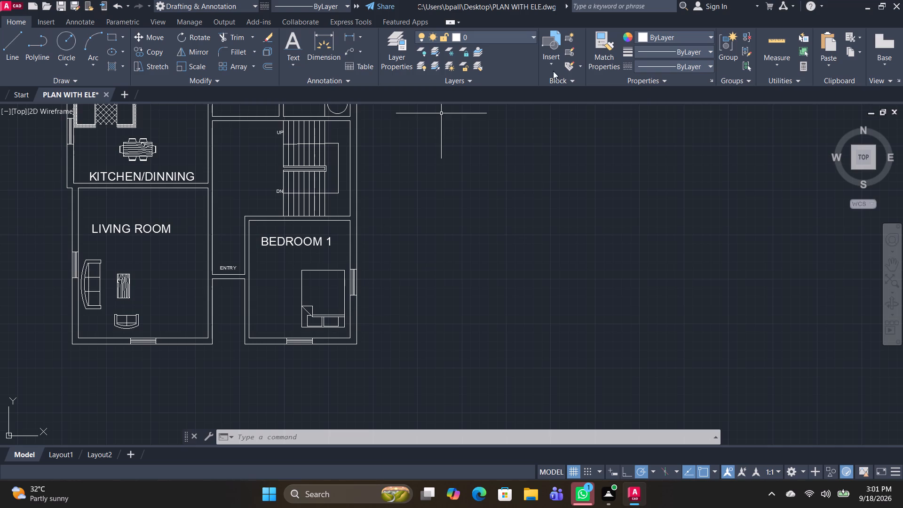
{"action": "middle_click_drag", "start_coordinate": [409, 247], "coordinate": [522, 349]}
{"action": "middle_click_drag", "start_coordinate": [554, 283], "coordinate": [550, 282]}
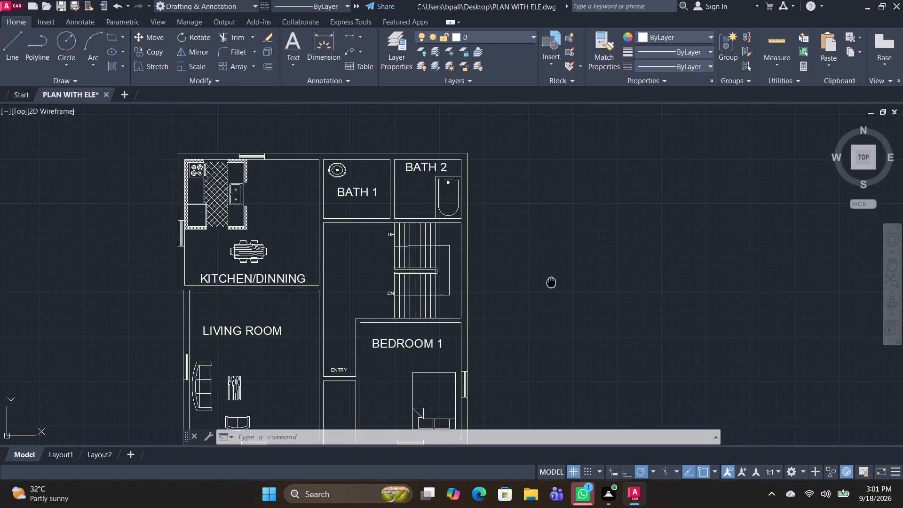
{"action": "middle_click_drag", "start_coordinate": [550, 282], "coordinate": [523, 245]}
{"action": "middle_click_drag", "start_coordinate": [550, 279], "coordinate": [539, 274]}
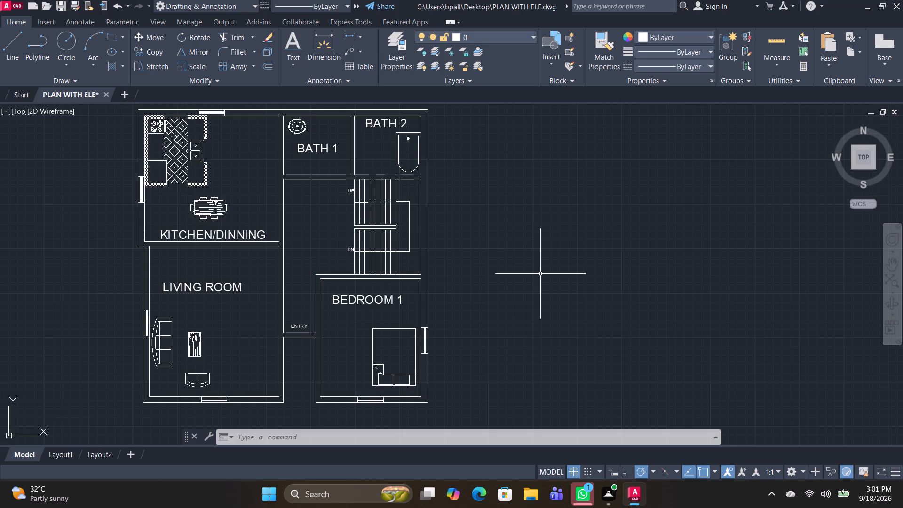
Draw a closed rectangular room outline, 15'9" wide by 14'9" high, in the empty area east of the floor plan.
{"action": "type", "text": "L"}
{"action": "key", "text": "space"}
{"action": "scroll", "coordinate": [540, 272], "scroll_direction": "down", "scroll_amount": 1}
{"action": "middle_click_drag", "start_coordinate": [660, 301], "coordinate": [448, 304]}
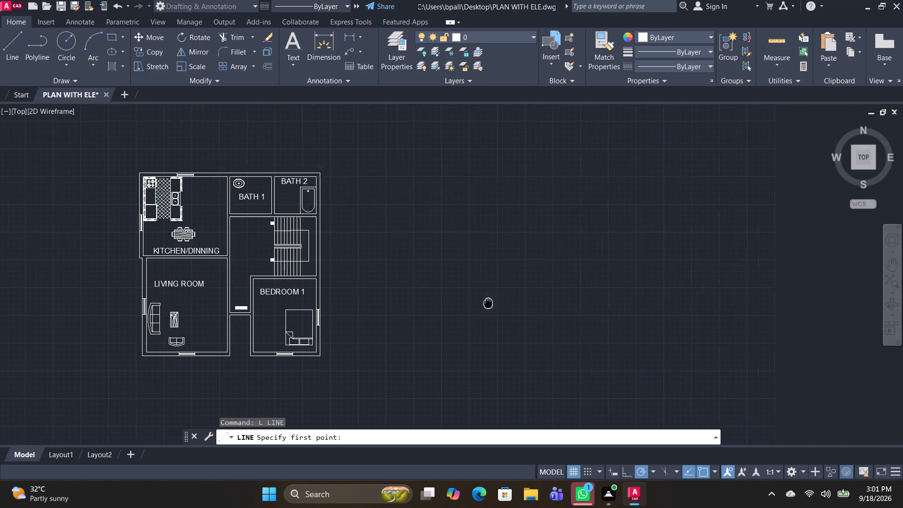
{"action": "middle_click_drag", "start_coordinate": [448, 304], "coordinate": [443, 304]}
{"action": "left_click", "coordinate": [396, 176]}
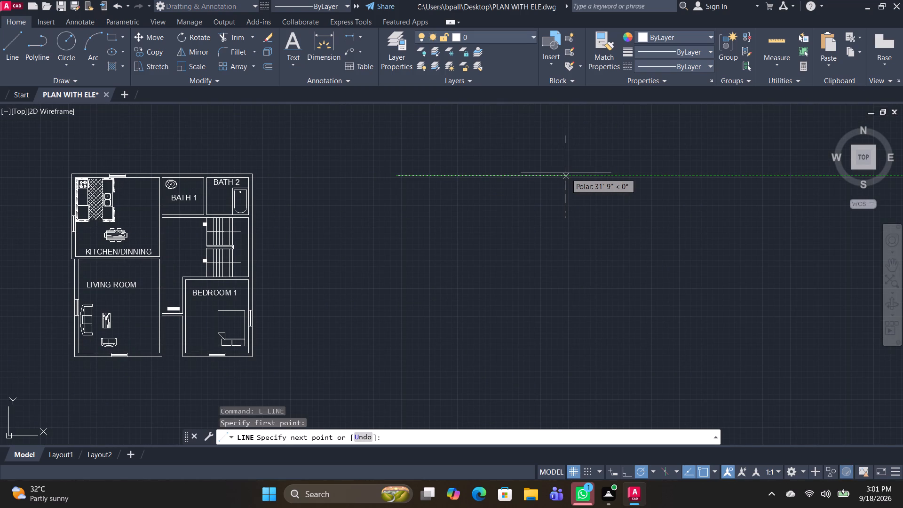
{"action": "type", "text": "15'9\""}
{"action": "key", "text": "Return"}
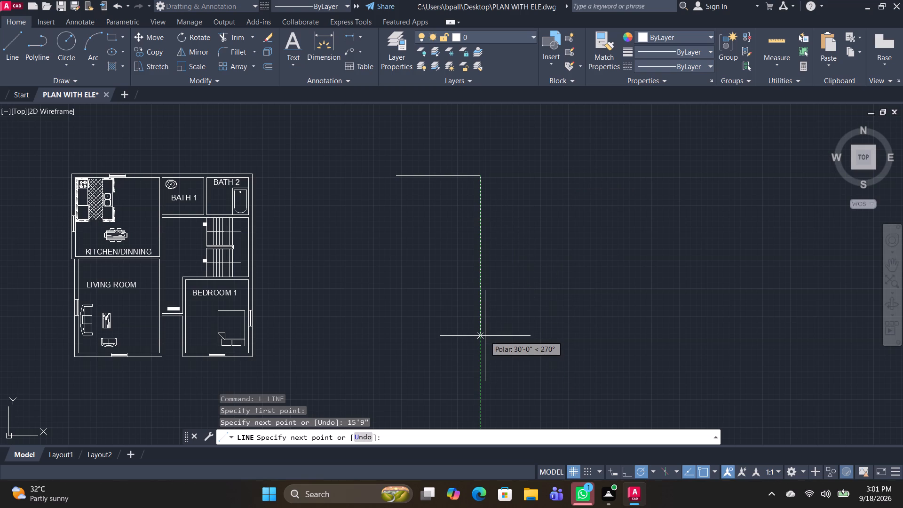
{"action": "type", "text": "14'9\""}
{"action": "key", "text": "Return"}
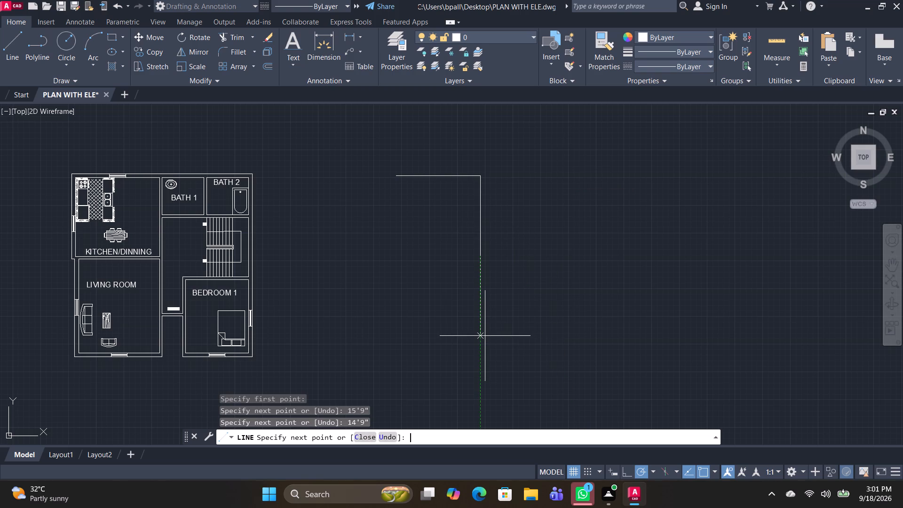
{"action": "type", "text": "15'9"}
{"action": "key", "text": "shift+quotedbl"}
{"action": "key", "text": "Return"}
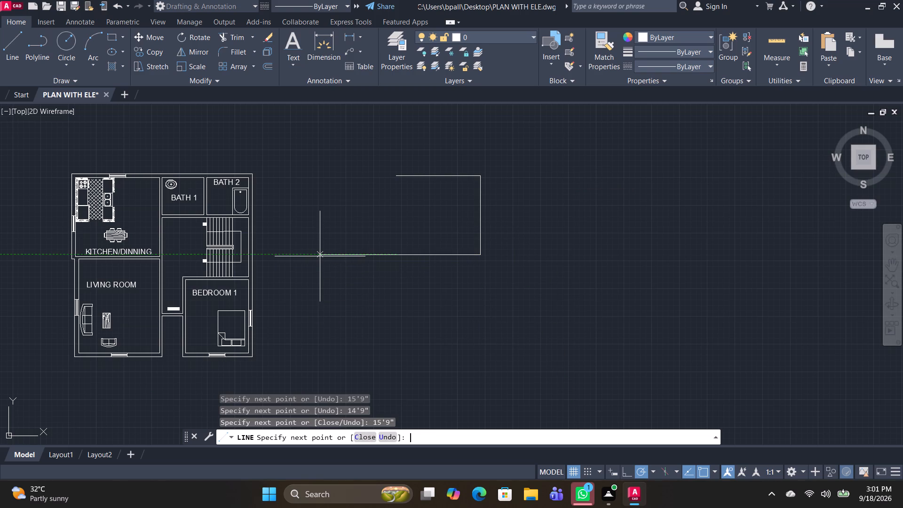
{"action": "left_click", "coordinate": [398, 174]}
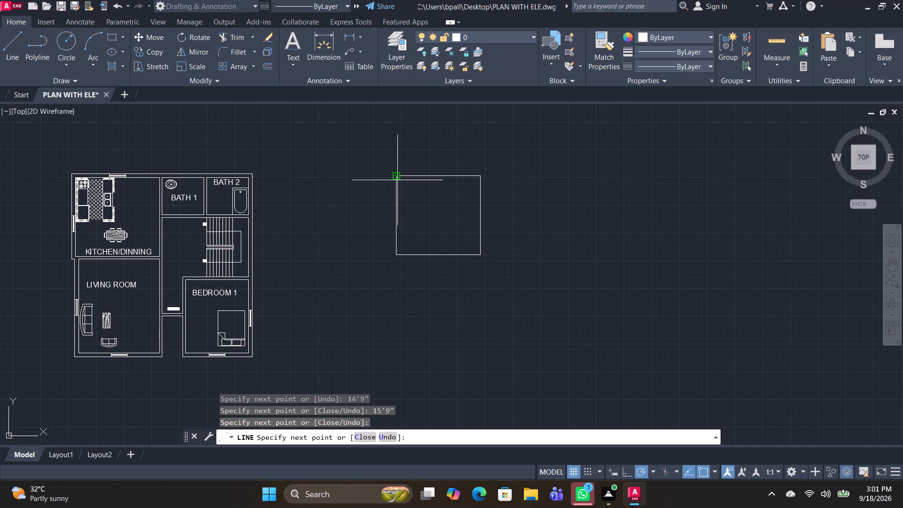
{"action": "key", "text": "space"}
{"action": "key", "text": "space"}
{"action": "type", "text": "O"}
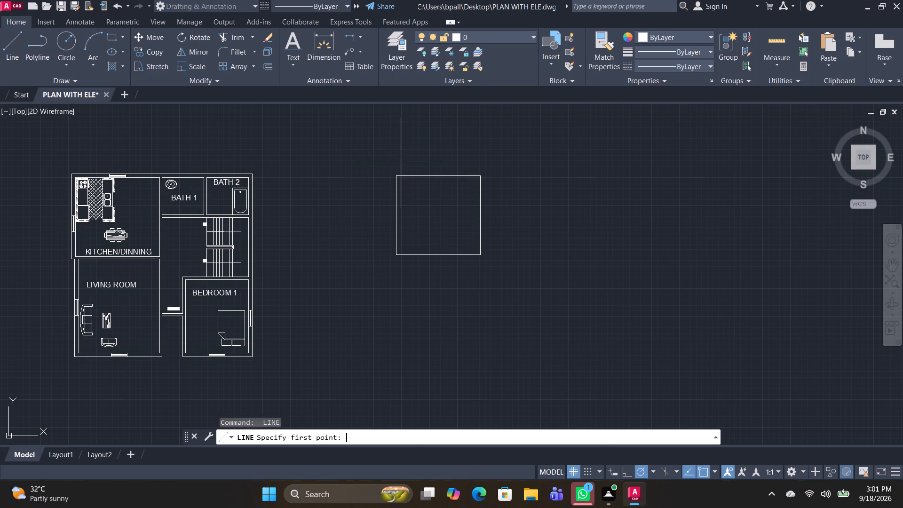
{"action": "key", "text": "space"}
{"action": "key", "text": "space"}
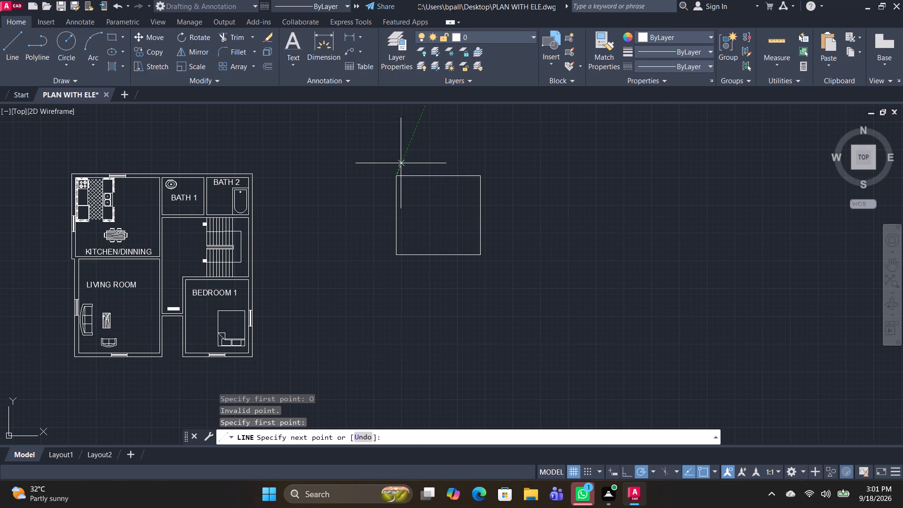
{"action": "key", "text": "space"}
Offset the new rectangle's right and bottom edges outward by 6" for wall thickness.
{"action": "type", "text": "O 6\""}
{"action": "key", "text": "Return"}
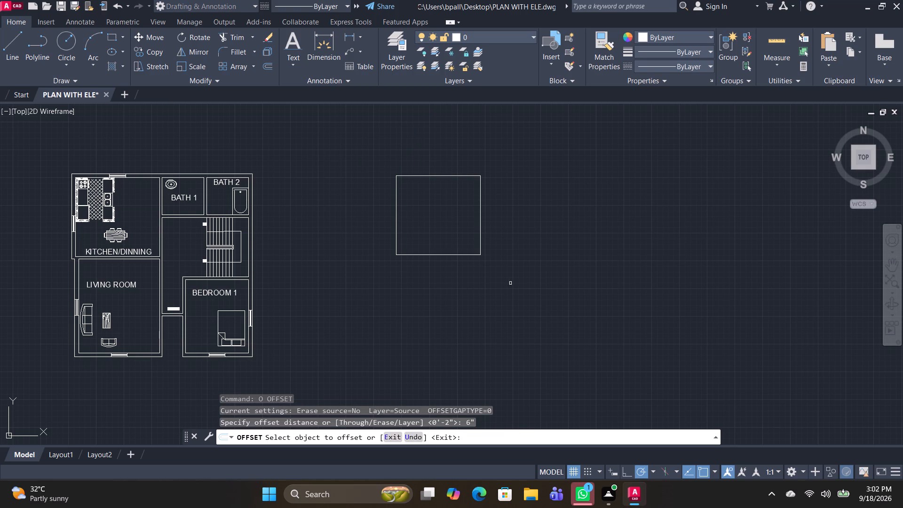
{"action": "left_click", "coordinate": [480, 229]}
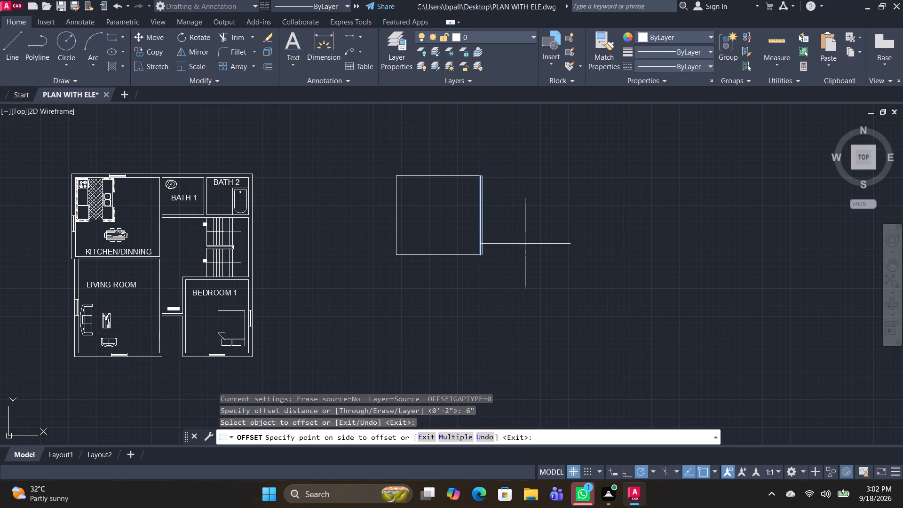
{"action": "left_click", "coordinate": [525, 244]}
{"action": "left_click", "coordinate": [446, 256]}
{"action": "left_click", "coordinate": [449, 274]}
{"action": "key", "text": "space"}
Draw a 7'10" horizontal line to the right from the top end of the offset right wall line.
{"action": "type", "text": "L"}
{"action": "key", "text": "space"}
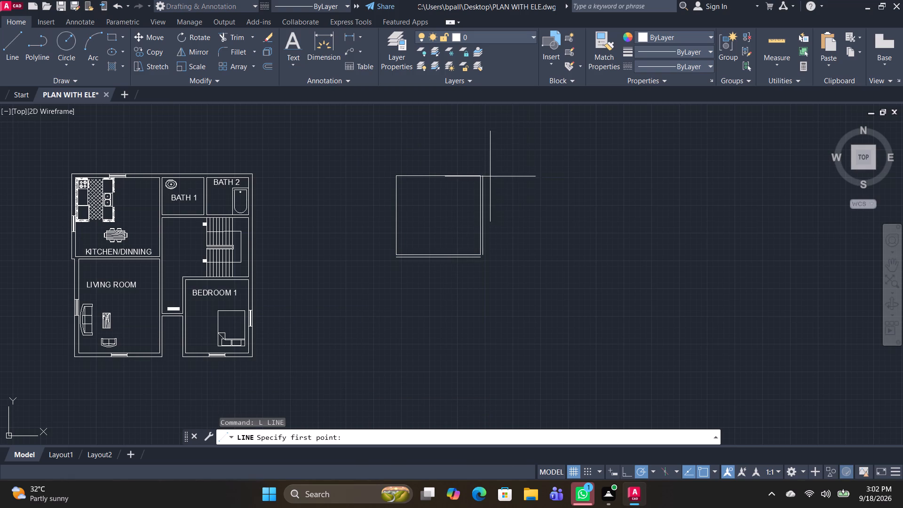
{"action": "left_click", "coordinate": [485, 175]}
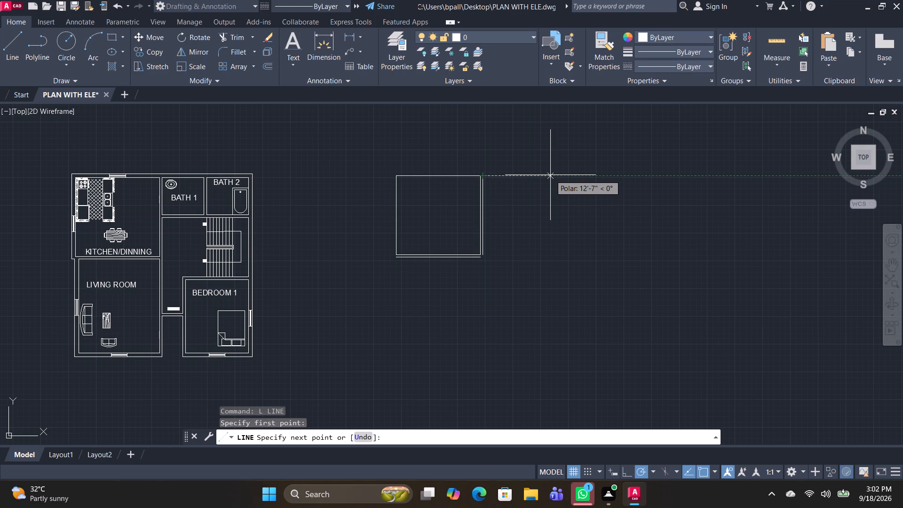
{"action": "type", "text": "7'10\""}
{"action": "key", "text": "Return"}
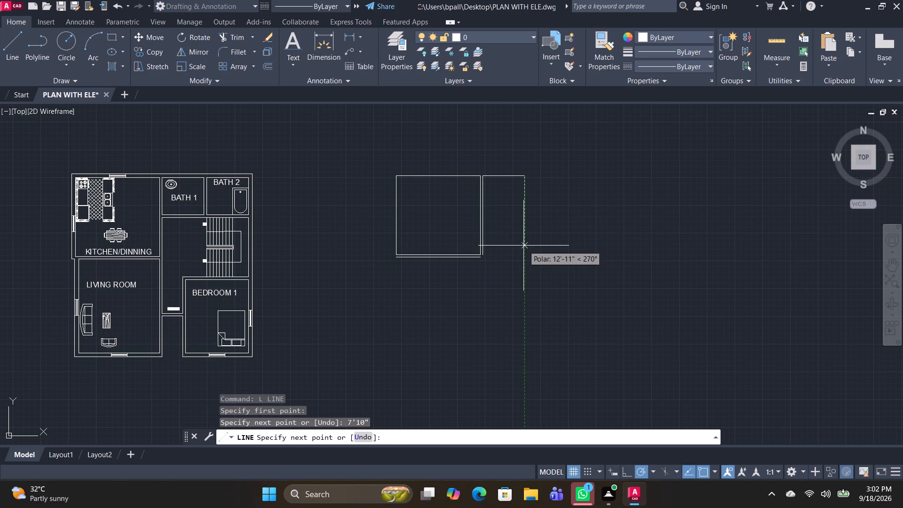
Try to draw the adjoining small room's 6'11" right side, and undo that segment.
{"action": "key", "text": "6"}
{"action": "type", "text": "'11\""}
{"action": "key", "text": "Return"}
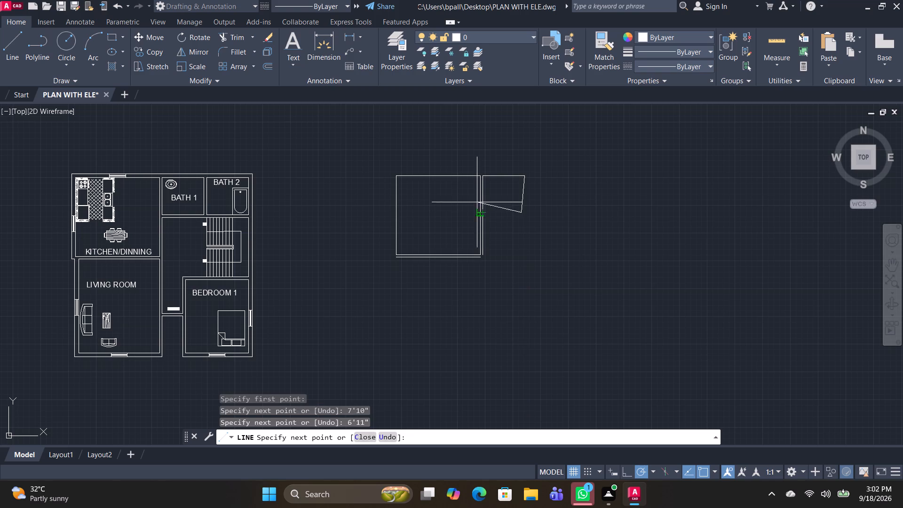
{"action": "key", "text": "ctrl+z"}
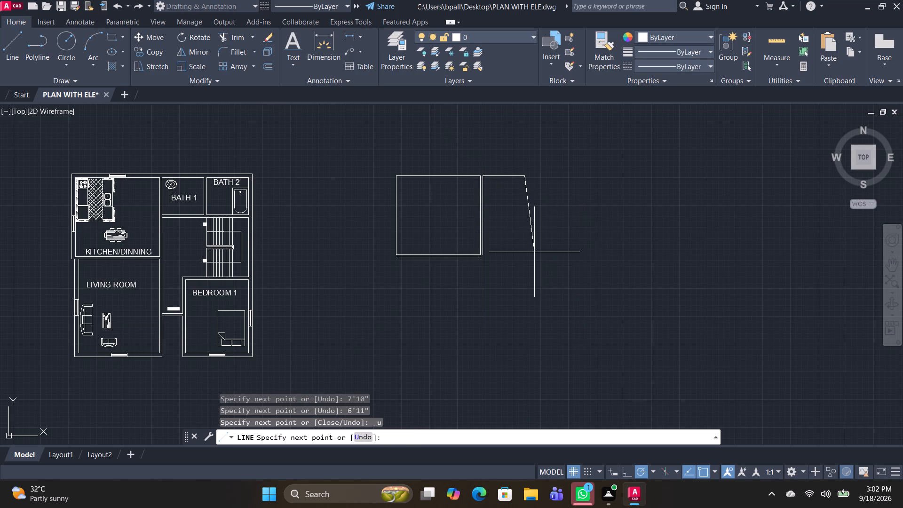
Draw the small room's right side 6'11" downward and its bottom edge back to the large room's outer wall line.
{"action": "type", "text": "6'"}
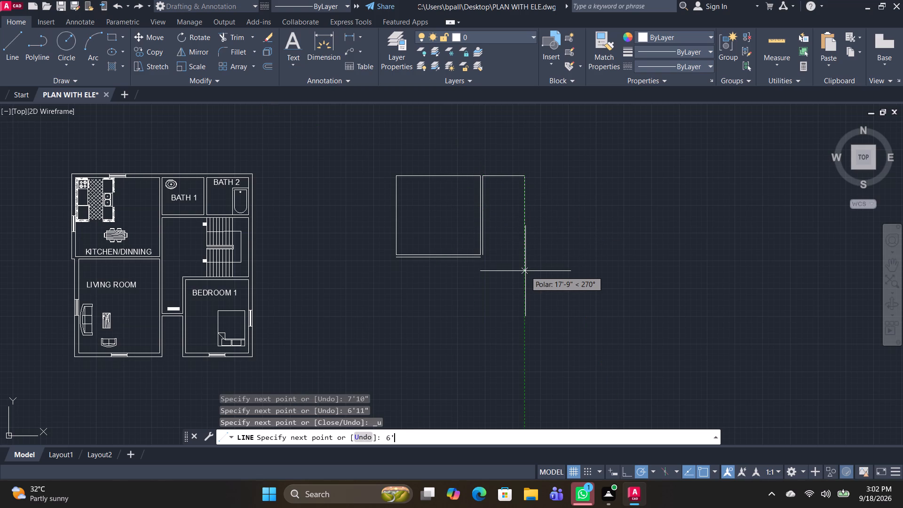
{"action": "type", "text": "11\""}
{"action": "key", "text": "Return"}
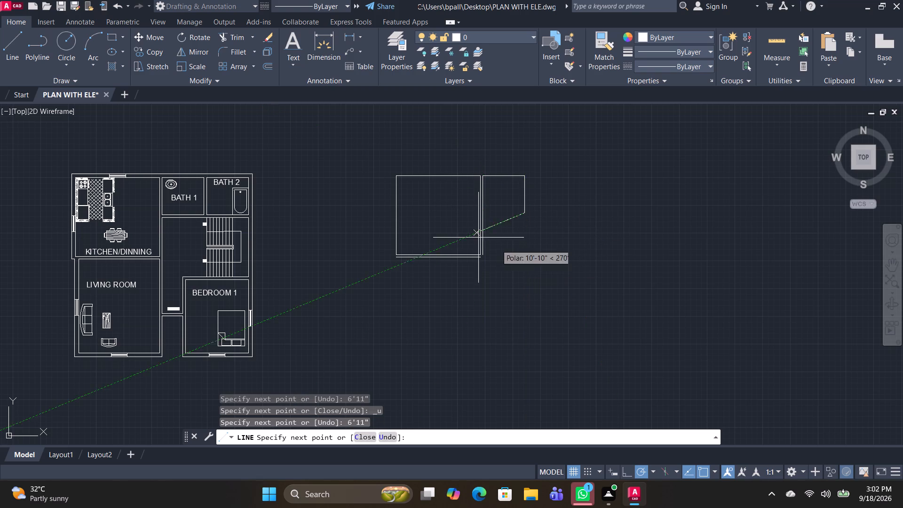
{"action": "scroll", "coordinate": [488, 207], "scroll_direction": "up", "scroll_amount": 1}
{"action": "left_click", "coordinate": [481, 216]}
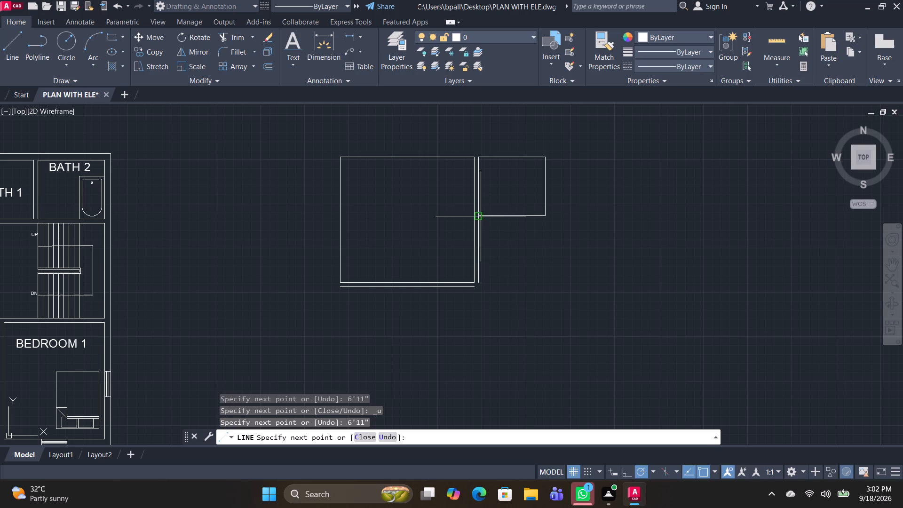
{"action": "key", "text": "space"}
Offset the small room's right and bottom edges outward by 6".
{"action": "type", "text": "O"}
{"action": "key", "text": "space"}
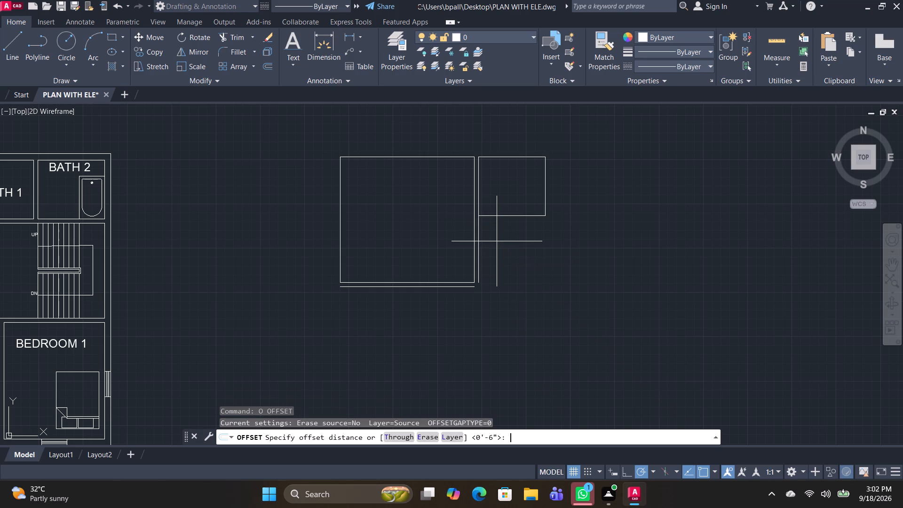
{"action": "key", "text": "space"}
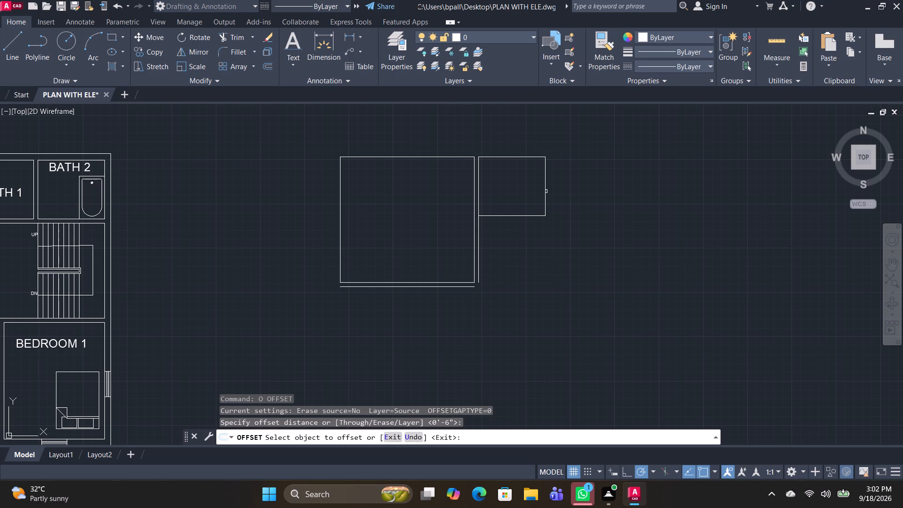
{"action": "left_click", "coordinate": [546, 191]}
{"action": "left_click_drag", "start_coordinate": [579, 193], "coordinate": [575, 195]}
{"action": "left_click", "coordinate": [521, 214]}
{"action": "left_click", "coordinate": [519, 237]}
{"action": "key", "text": "space"}
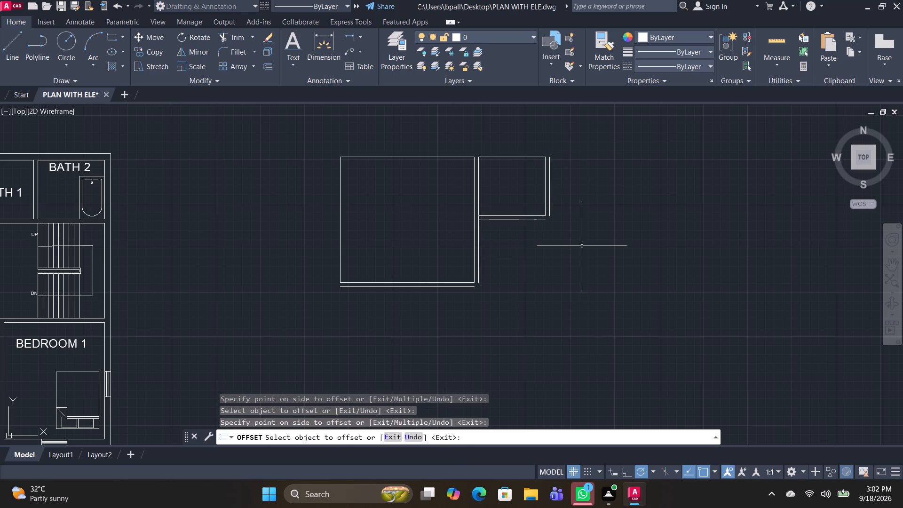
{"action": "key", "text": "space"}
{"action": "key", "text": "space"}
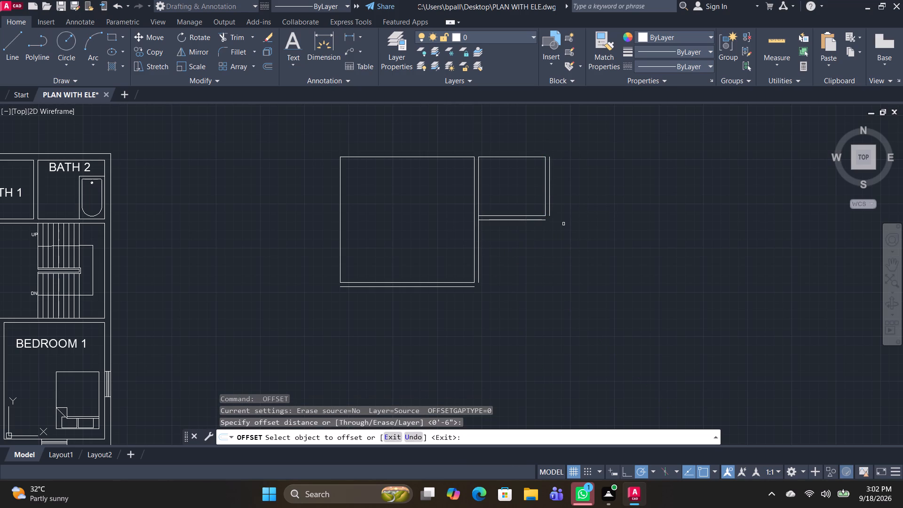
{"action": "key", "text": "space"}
Draw a second small room from the offset wall line's top end: 7'10" across, 6'11" down, and its bottom edge back to that wall line.
{"action": "type", "text": "L"}
{"action": "key", "text": "space"}
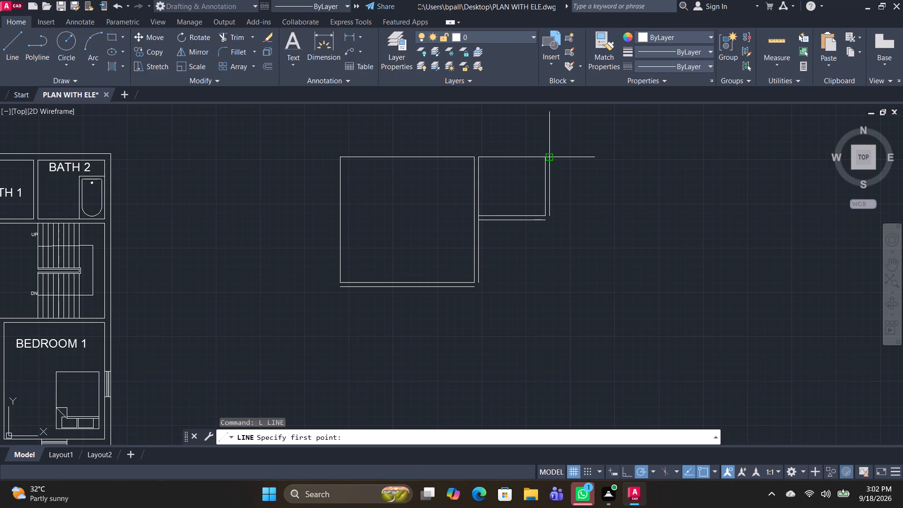
{"action": "left_click", "coordinate": [554, 158]}
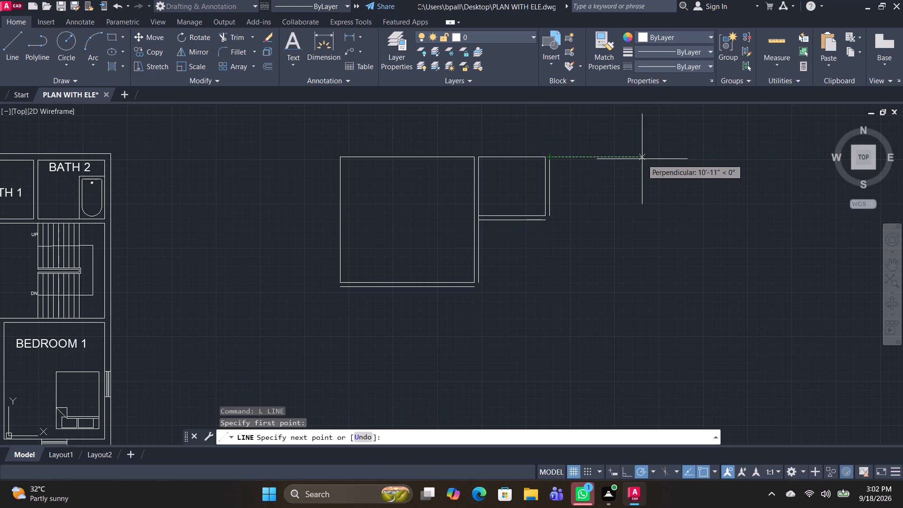
{"action": "type", "text": "7'10\""}
{"action": "key", "text": "Return"}
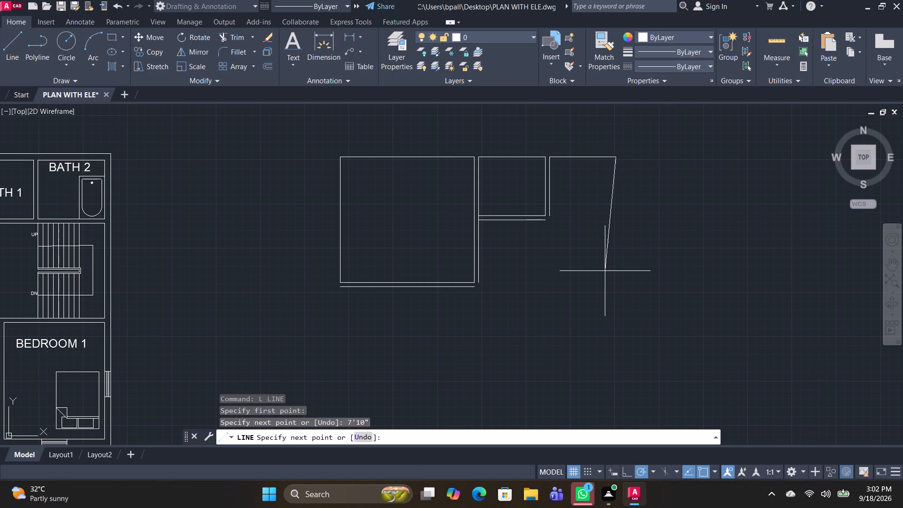
{"action": "type", "text": "6'11\""}
{"action": "key", "text": "Return"}
{"action": "left_click", "coordinate": [549, 214]}
{"action": "key", "text": "space"}
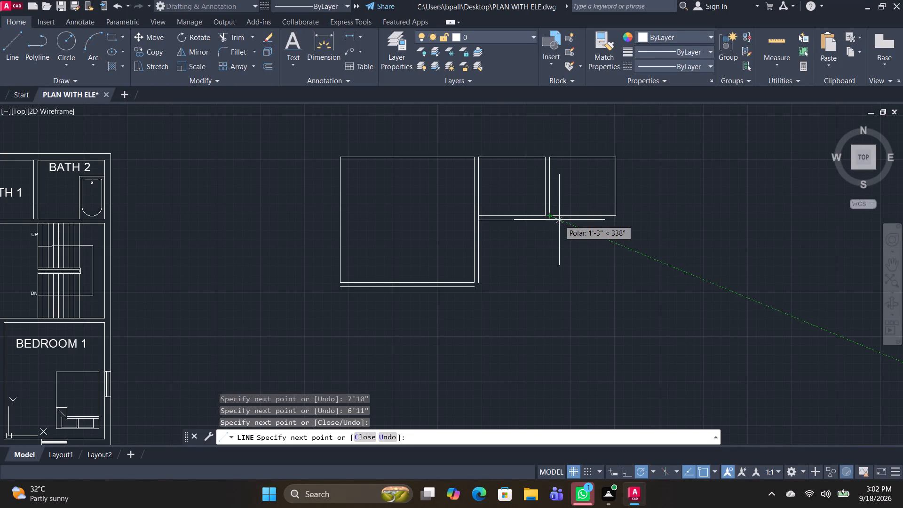
Offset the second small room's bottom edge downward by 6".
{"action": "type", "text": "O"}
{"action": "key", "text": "space"}
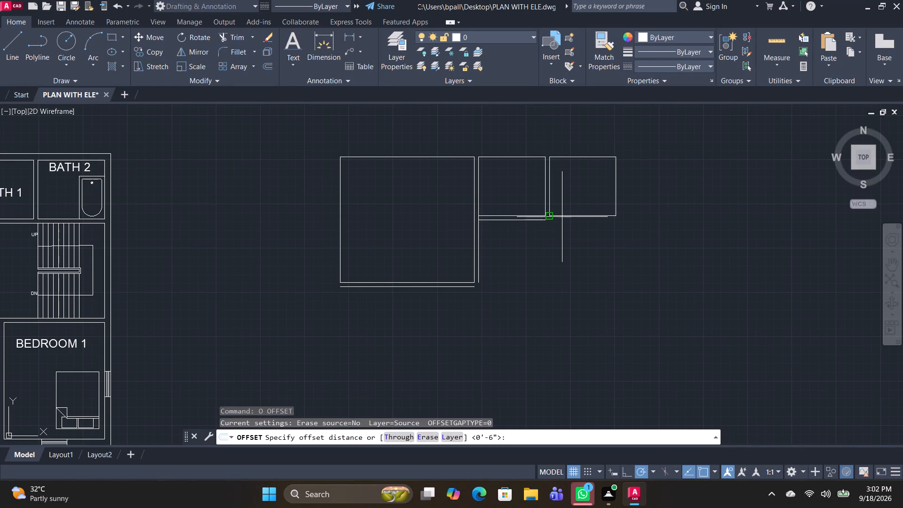
{"action": "key", "text": "space"}
{"action": "left_click", "coordinate": [574, 215]}
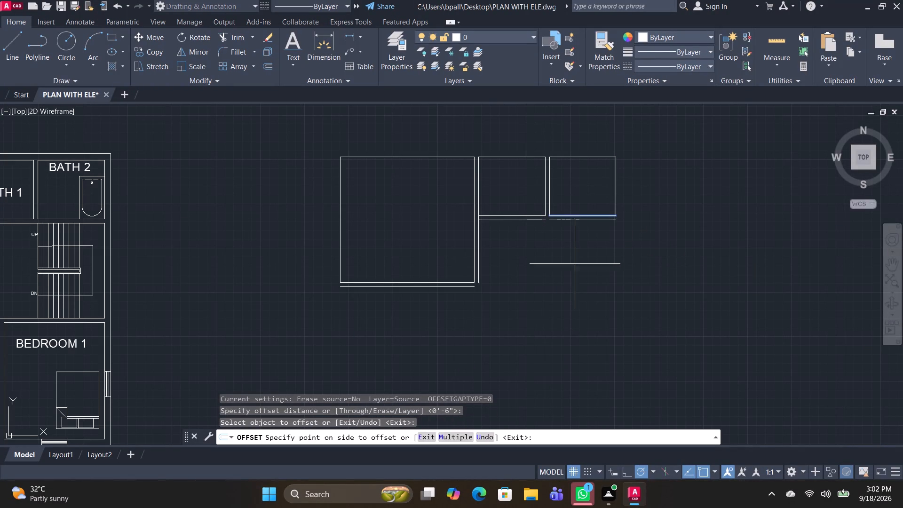
{"action": "left_click", "coordinate": [575, 264]}
{"action": "key", "text": "space"}
From the right end of that offset line, draw a wall line 11'2" downward and 7'10" back to the left.
{"action": "key", "text": "l"}
{"action": "key", "text": "space"}
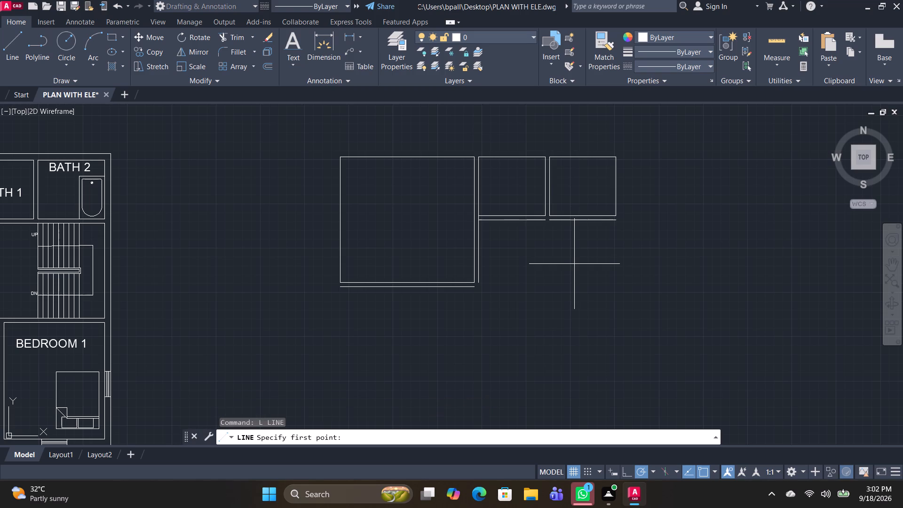
{"action": "left_click", "coordinate": [616, 224]}
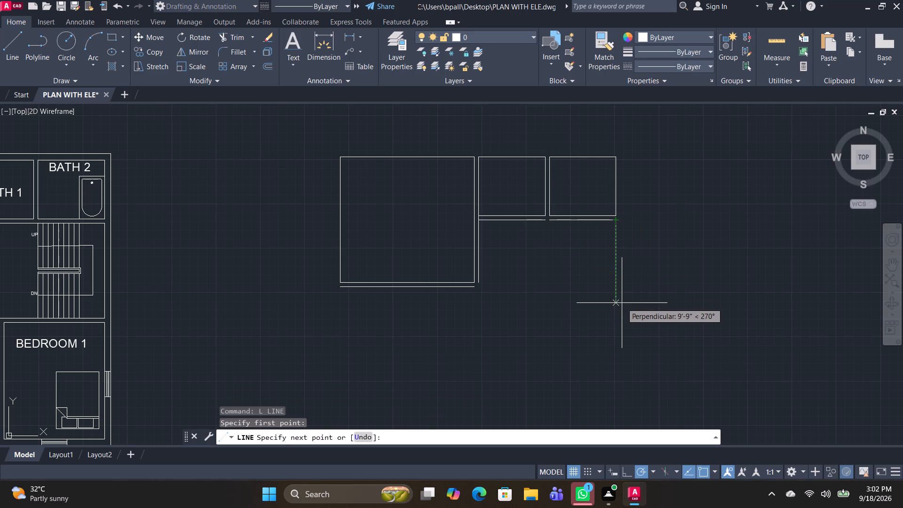
{"action": "type", "text": "11'2\""}
{"action": "key", "text": "Return"}
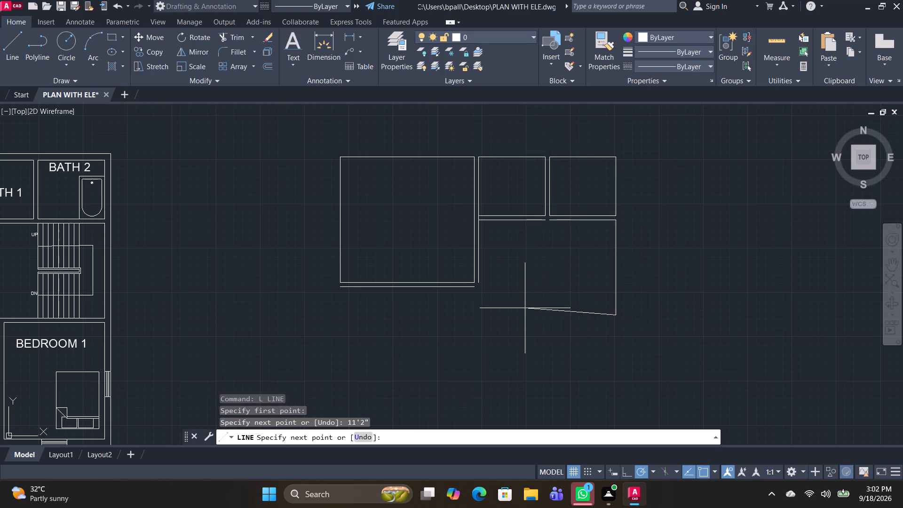
{"action": "type", "text": "7'10\""}
{"action": "key", "text": "Return"}
{"action": "key", "text": "space"}
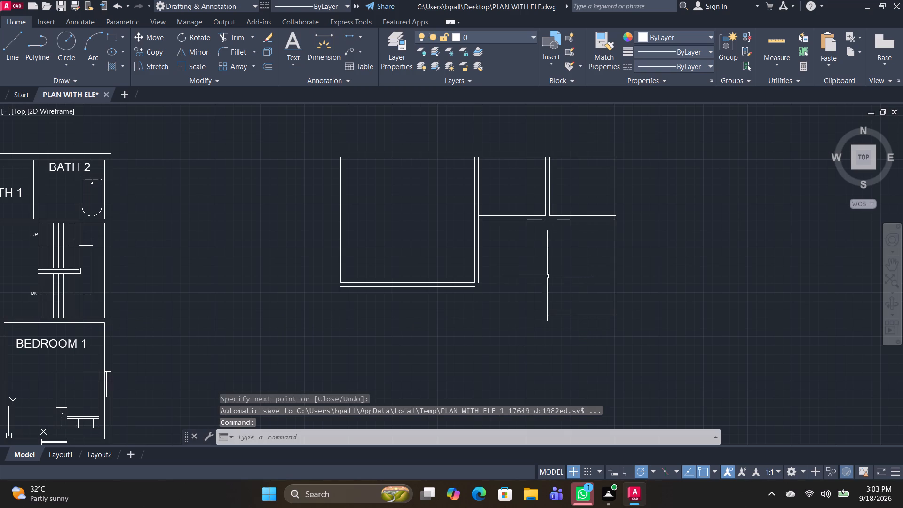
Offset the new 7'10" bottom line downward by 6".
{"action": "middle_click_drag", "start_coordinate": [566, 348], "coordinate": [572, 315]}
{"action": "type", "text": "O"}
{"action": "key", "text": "space"}
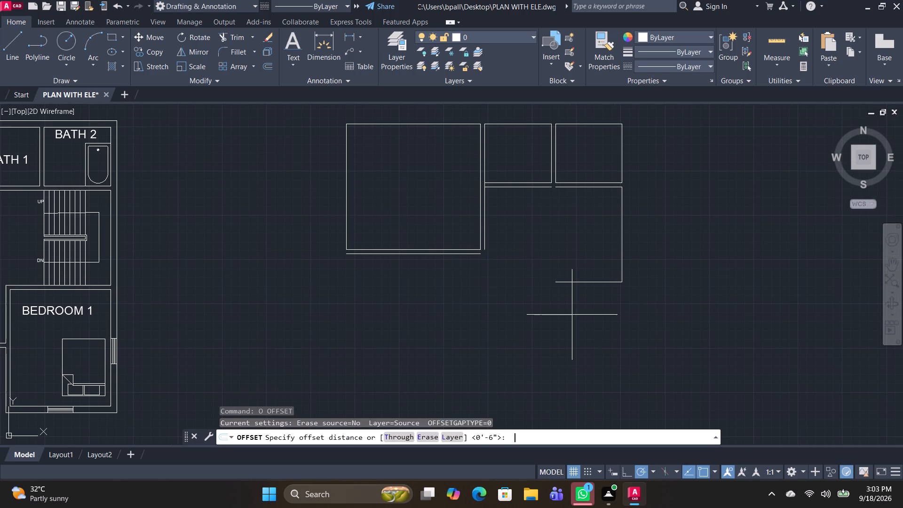
{"action": "key", "text": "space"}
{"action": "left_click", "coordinate": [594, 280]}
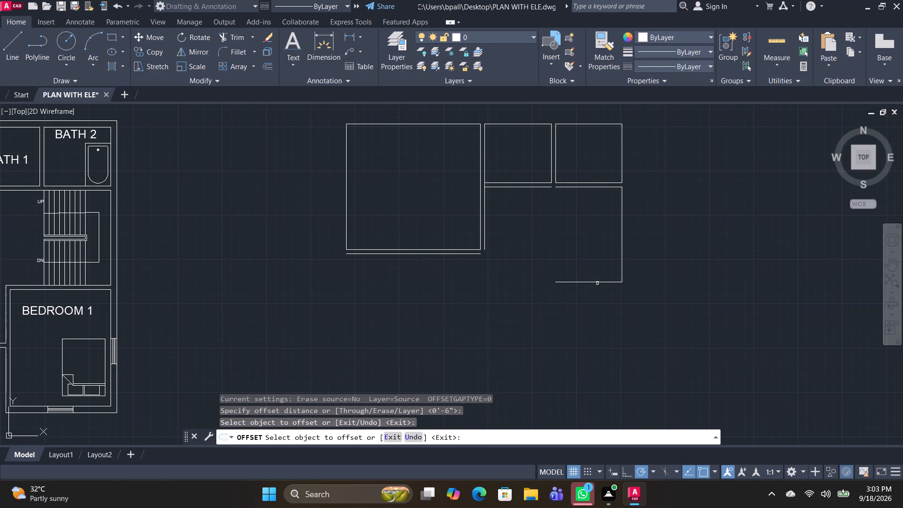
{"action": "left_click", "coordinate": [598, 281]}
{"action": "left_click", "coordinate": [592, 309]}
{"action": "key", "text": "space"}
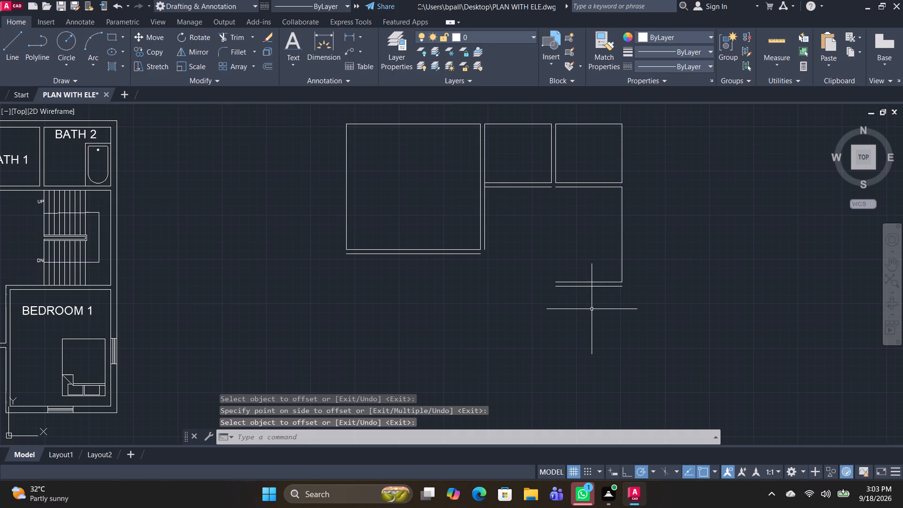
From that offset line's right end, draw lines 13'9" down, 11'10" left, and straight up to the first small room's outer bottom line.
{"action": "type", "text": "L"}
{"action": "key", "text": "space"}
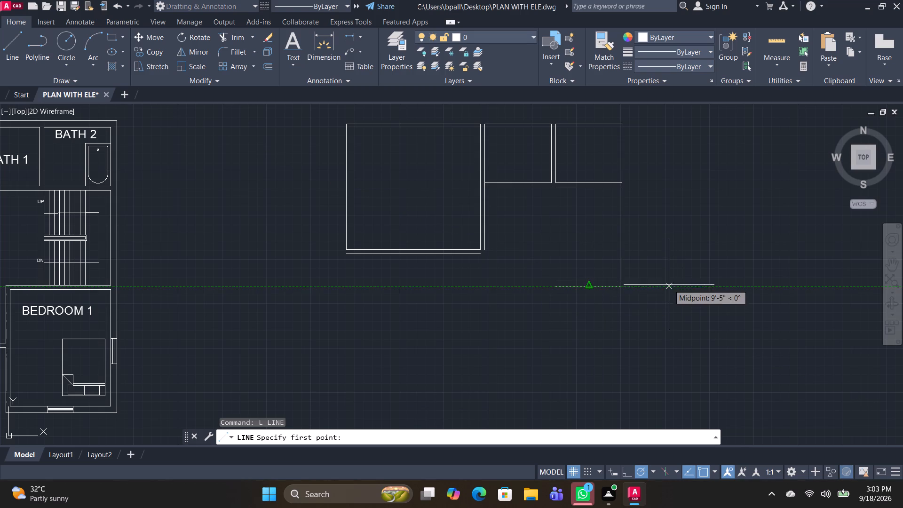
{"action": "left_click_drag", "start_coordinate": [620, 286], "coordinate": [616, 300]}
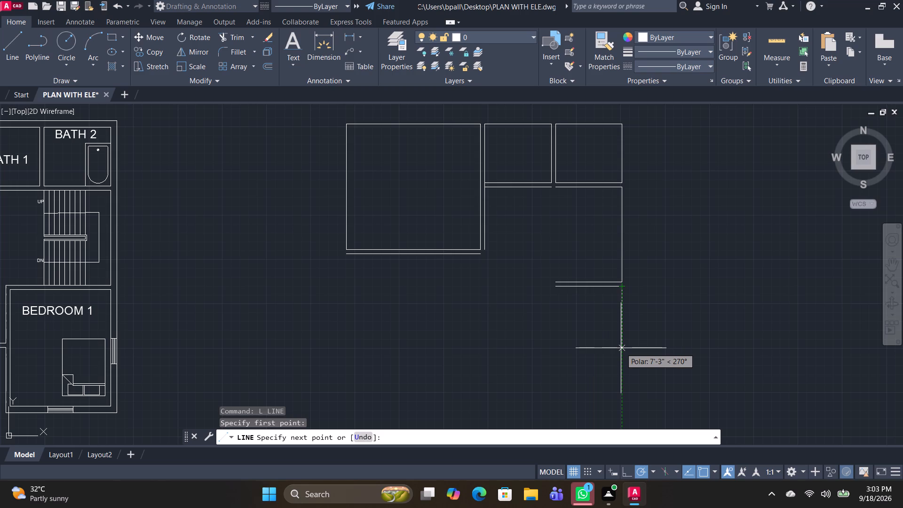
{"action": "type", "text": "13'9\""}
{"action": "key", "text": "Return"}
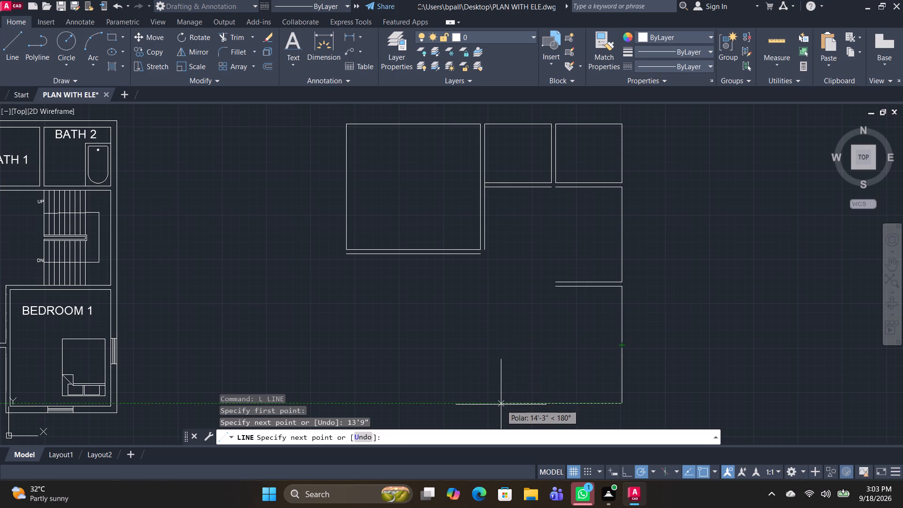
{"action": "type", "text": "11'10"}
{"action": "key", "text": "shift+quotedbl"}
{"action": "key", "text": "Return"}
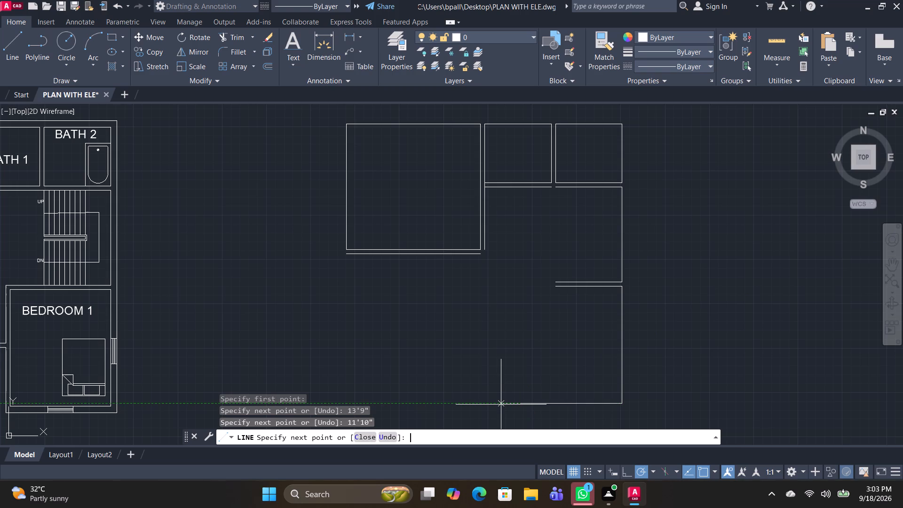
{"action": "left_click", "coordinate": [524, 186]}
{"action": "key", "text": "space"}
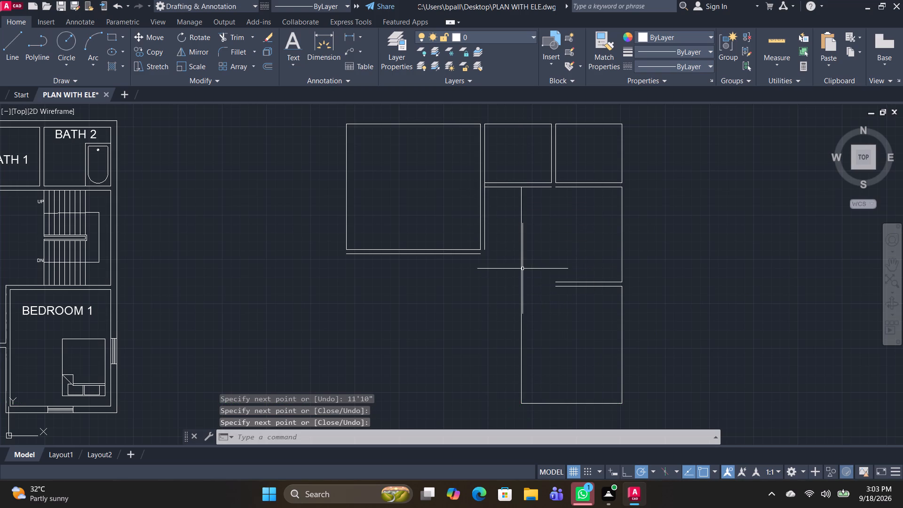
Start the Trim command for the new layout's wall lines.
{"action": "type", "text": "TR"}
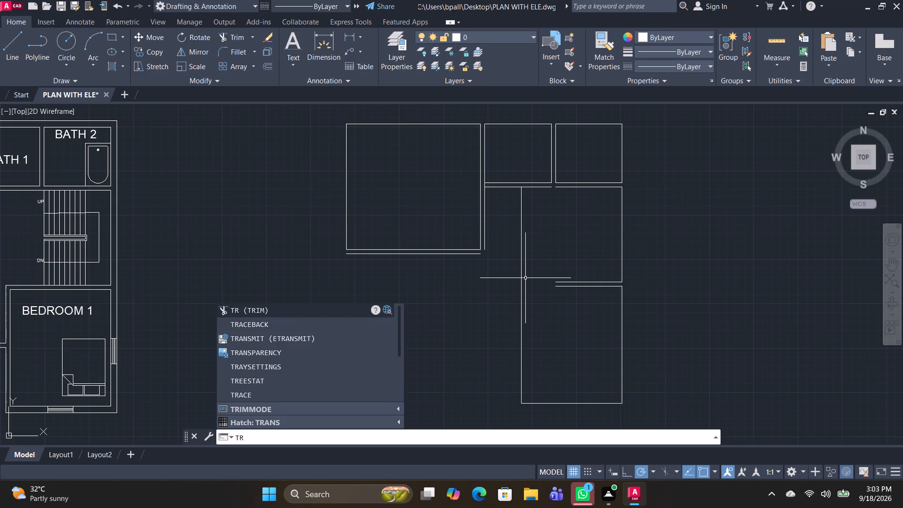
Offset the long vertical wall line beside the lower-right room 6" to the left.
{"action": "key", "text": "Escape"}
{"action": "type", "text": "O"}
{"action": "key", "text": "space"}
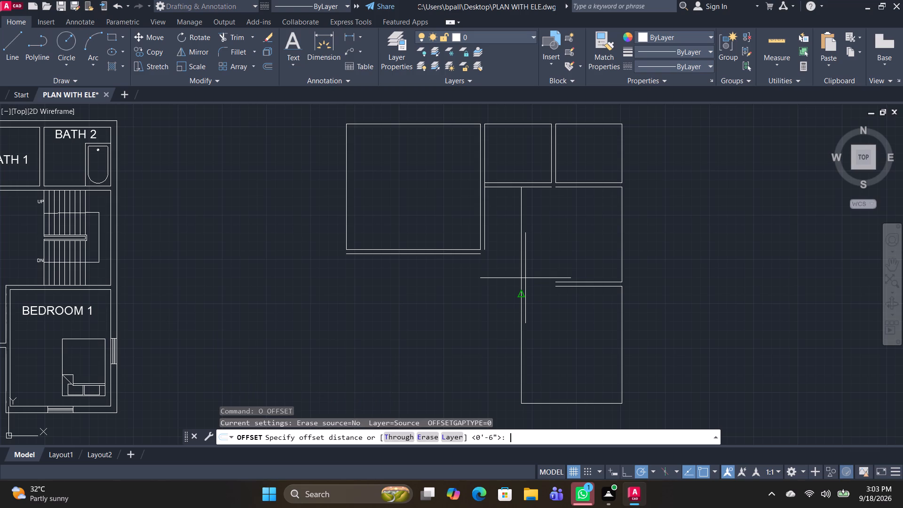
{"action": "key", "text": "space"}
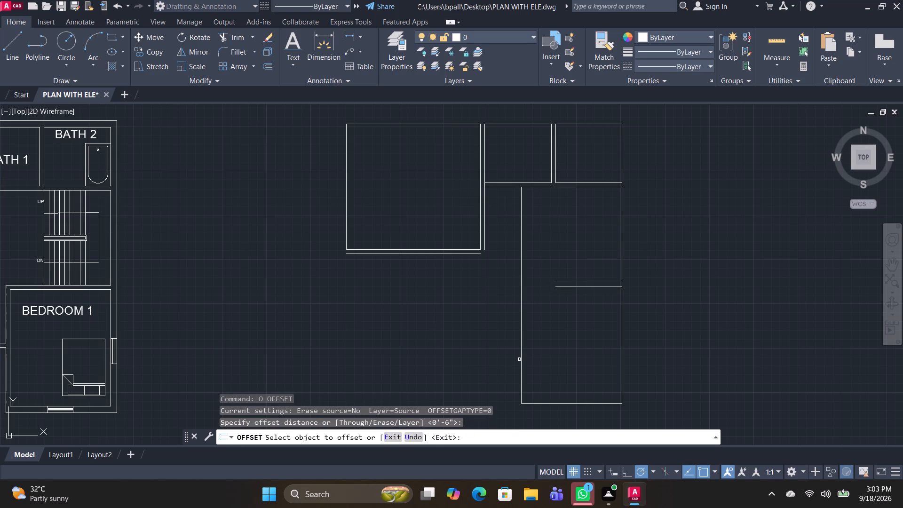
{"action": "left_click", "coordinate": [521, 360]}
{"action": "left_click", "coordinate": [496, 359]}
{"action": "middle_click_drag", "start_coordinate": [582, 393], "coordinate": [604, 391]}
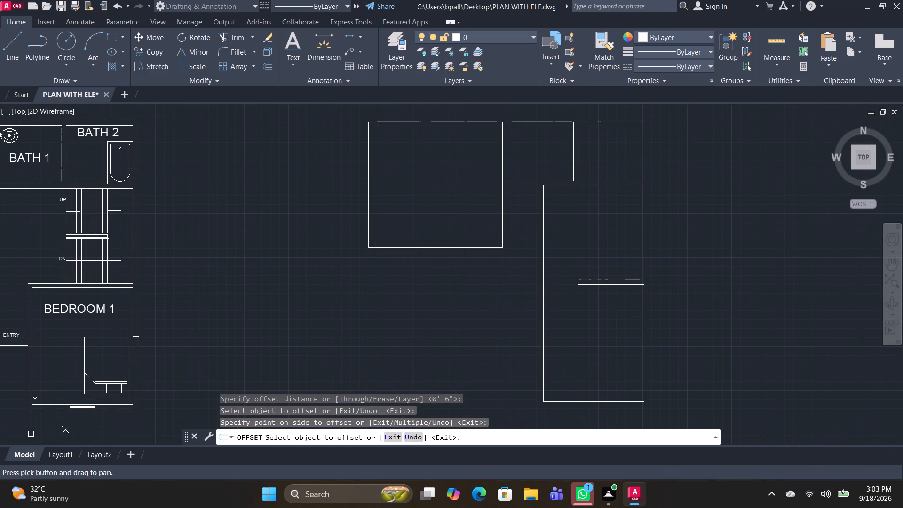
{"action": "middle_click_drag", "start_coordinate": [521, 382], "coordinate": [538, 398]}
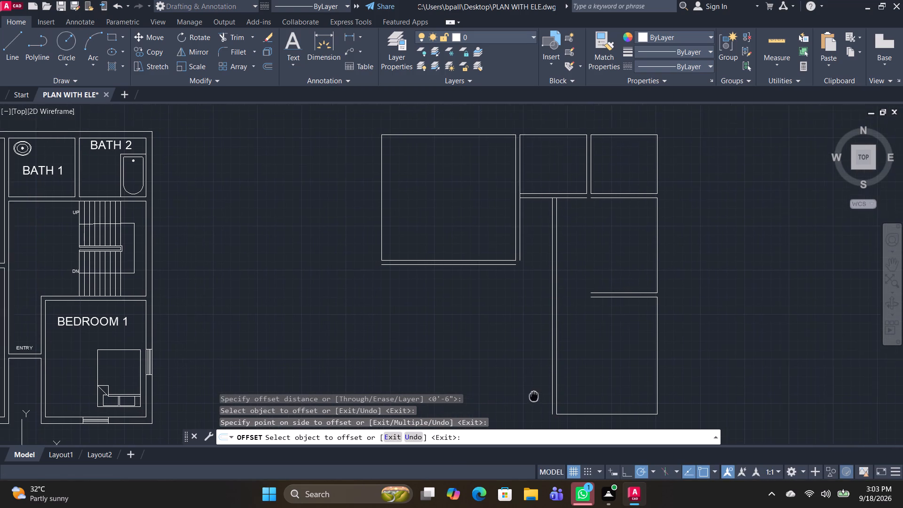
{"action": "middle_click_drag", "start_coordinate": [538, 398], "coordinate": [569, 400]}
{"action": "middle_click_drag", "start_coordinate": [592, 398], "coordinate": [605, 382]}
{"action": "key", "text": "space"}
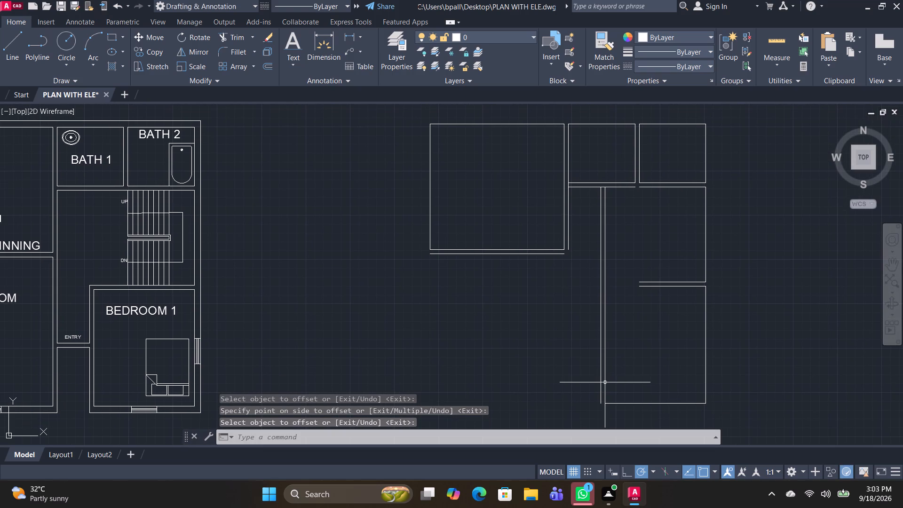
Offset the new vertical wall line 3'3" to the left to form the corridor's other side.
{"action": "key", "text": "space"}
{"action": "type", "text": "3'3\""}
{"action": "key", "text": "Return"}
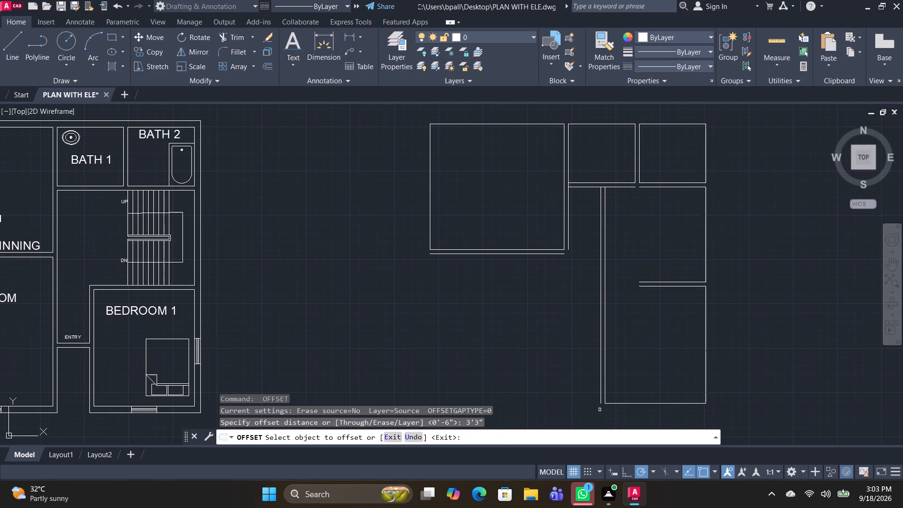
{"action": "left_click", "coordinate": [600, 372]}
{"action": "left_click", "coordinate": [558, 377]}
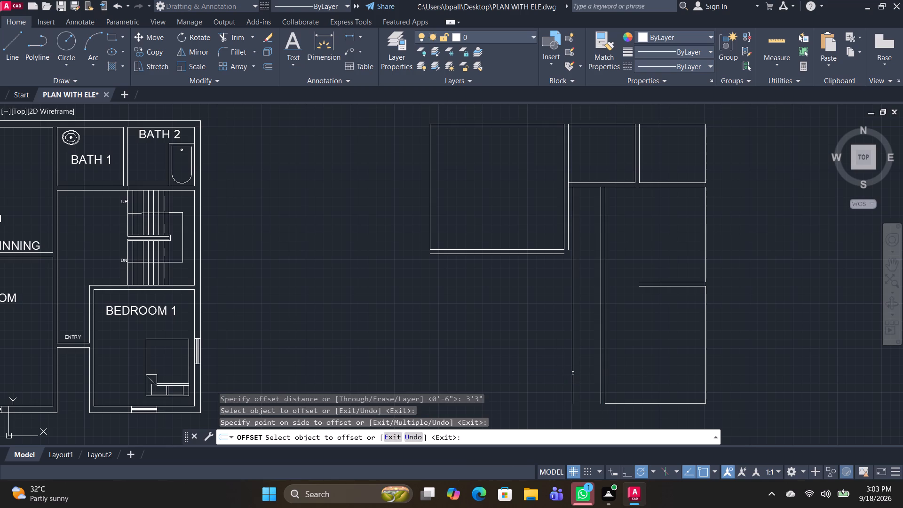
{"action": "key", "text": "space"}
Offset the corridor's left line 6" to the left to give that wall its thickness.
{"action": "type", "text": "O 6\""}
{"action": "key", "text": "Return"}
{"action": "scroll", "coordinate": [571, 373], "scroll_direction": "up", "scroll_amount": 1}
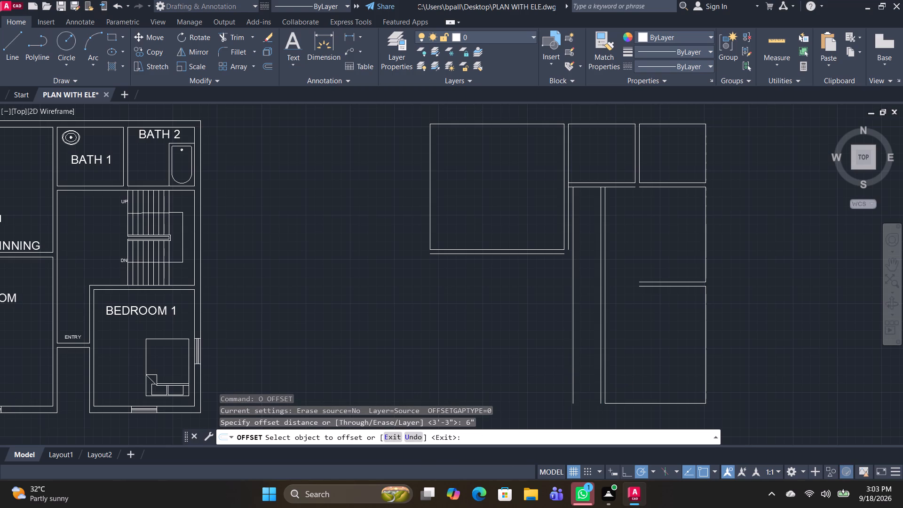
{"action": "scroll", "coordinate": [571, 373], "scroll_direction": "up", "scroll_amount": 1}
{"action": "left_click", "coordinate": [574, 372]}
{"action": "scroll", "coordinate": [532, 370], "scroll_direction": "down", "scroll_amount": 2}
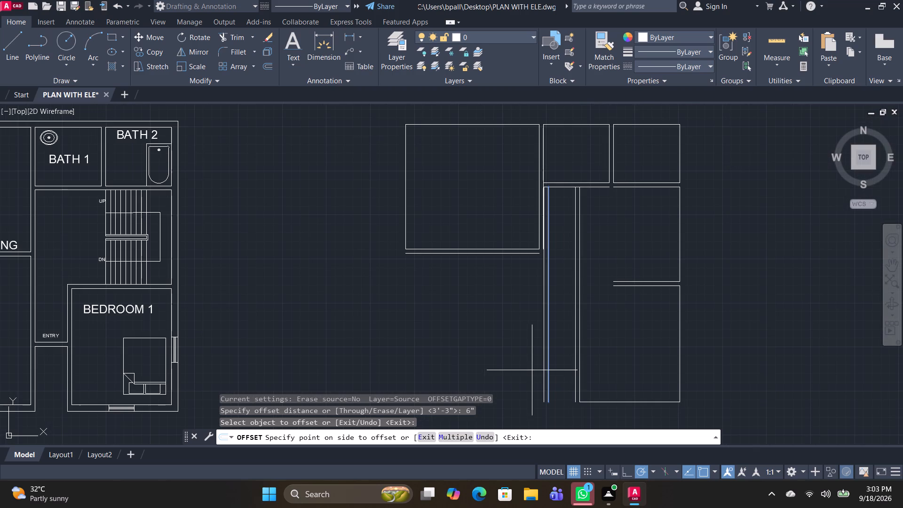
{"action": "scroll", "coordinate": [536, 356], "scroll_direction": "up", "scroll_amount": 2}
{"action": "scroll", "coordinate": [545, 358], "scroll_direction": "down", "scroll_amount": 3}
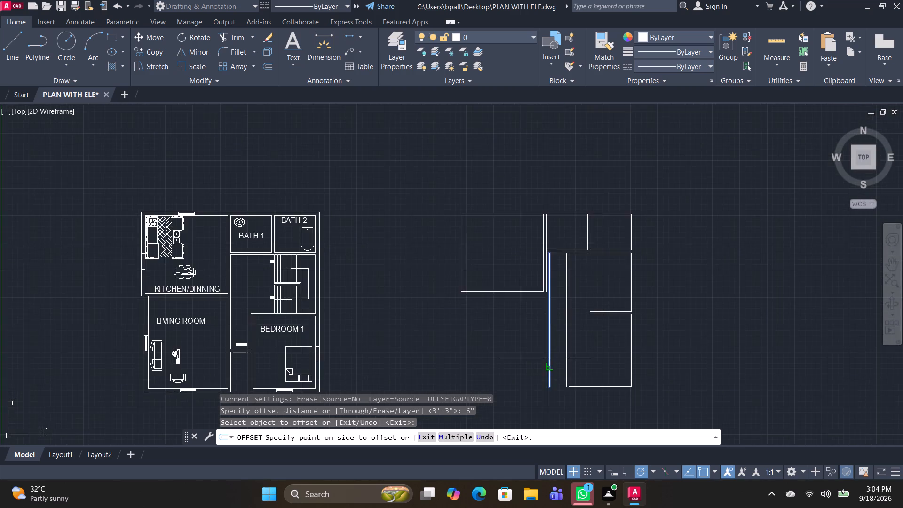
{"action": "middle_click_drag", "start_coordinate": [545, 359], "coordinate": [548, 416]}
{"action": "scroll", "coordinate": [540, 344], "scroll_direction": "up", "scroll_amount": 3}
{"action": "left_click", "coordinate": [563, 387]}
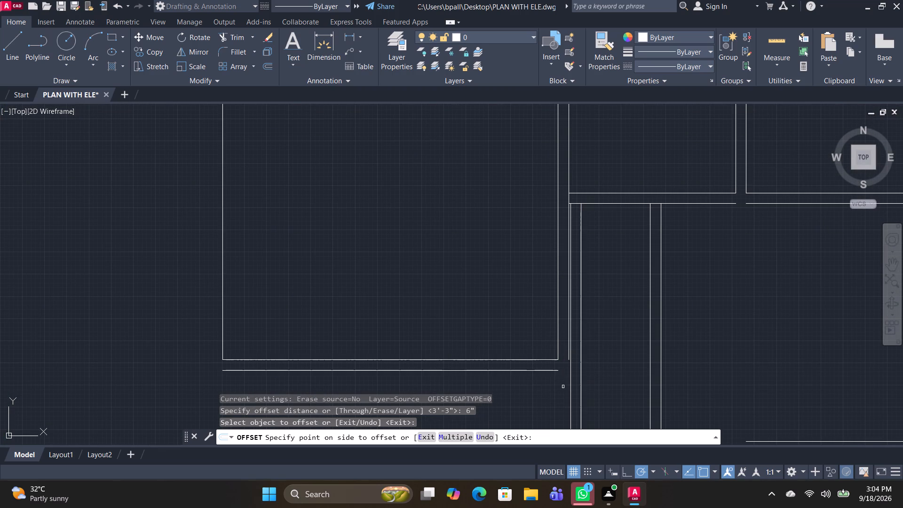
{"action": "key", "text": "Escape"}
Extend the large room's outer bottom line to the corridor's left wall and trim the wall lines above it.
{"action": "type", "text": "TR"}
{"action": "key", "text": "space"}
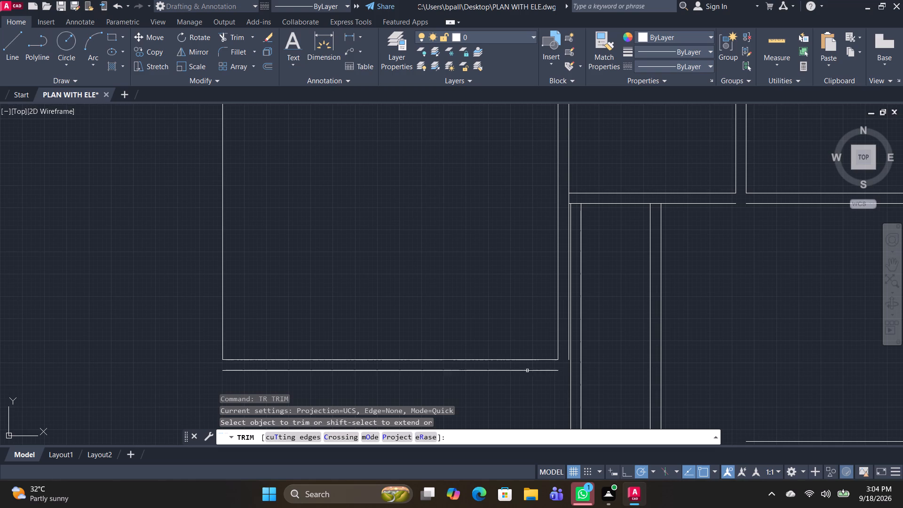
{"action": "left_click", "coordinate": [541, 370], "text": "shift"}
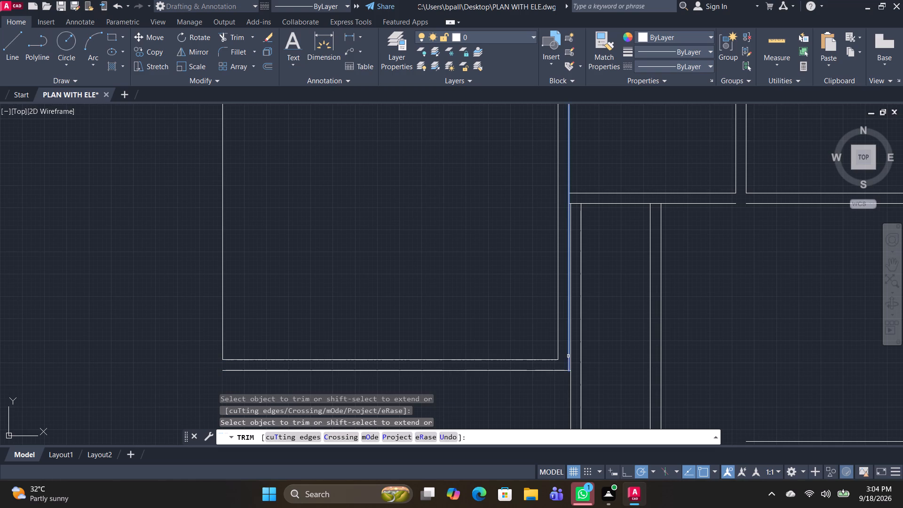
{"action": "left_click", "coordinate": [568, 356], "text": "shift"}
{"action": "left_click", "coordinate": [570, 364]}
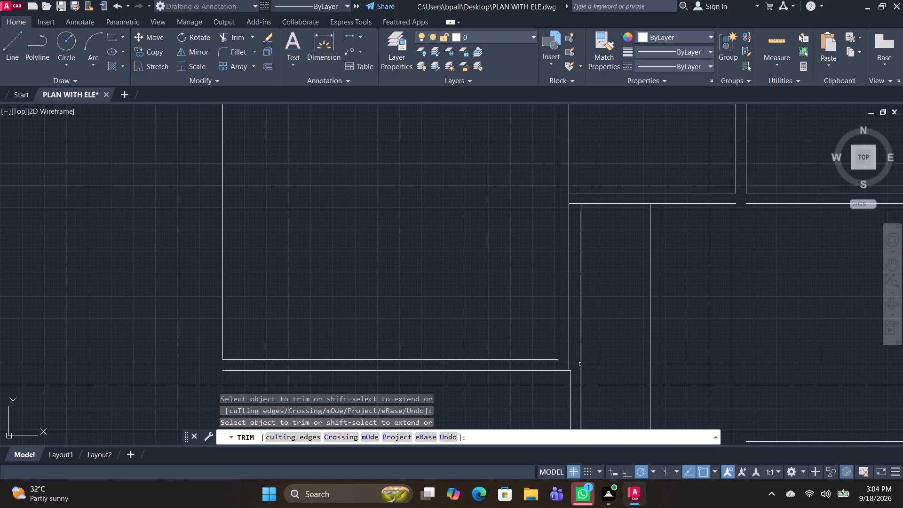
{"action": "scroll", "coordinate": [575, 362], "scroll_direction": "down", "scroll_amount": 2}
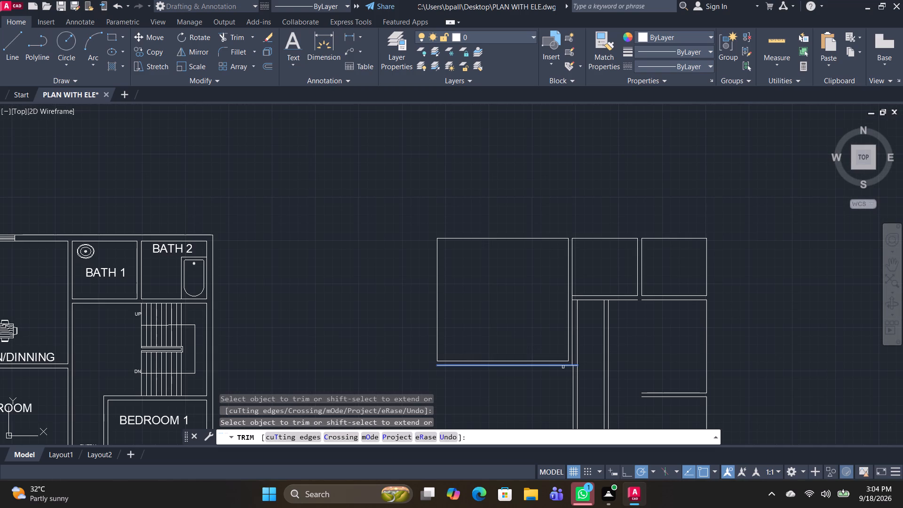
{"action": "left_click", "coordinate": [563, 367], "text": "shift"}
{"action": "left_click", "coordinate": [578, 354]}
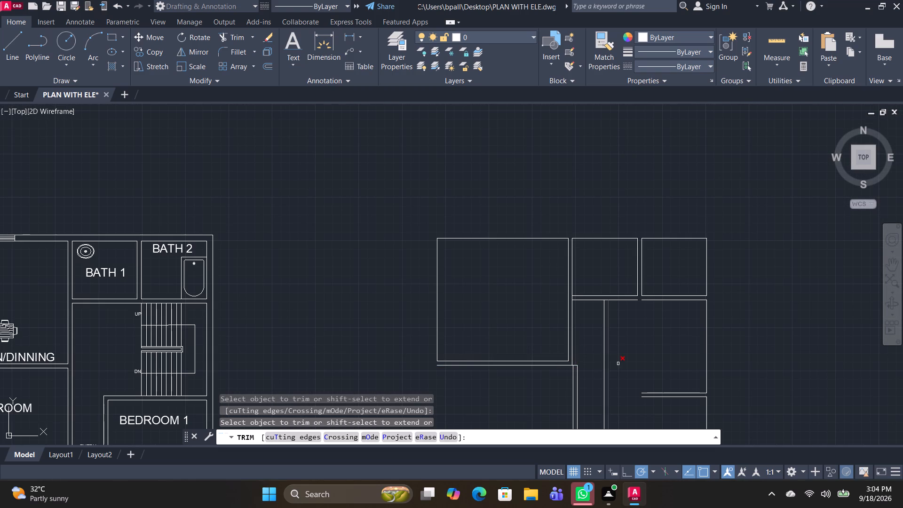
Extend the lower-right room's top wall lines to the corridor's right wall and trim the vertical lines above into a clean corner.
{"action": "scroll", "coordinate": [591, 365], "scroll_direction": "down", "scroll_amount": 1}
{"action": "middle_click_drag", "start_coordinate": [614, 373], "coordinate": [524, 315]}
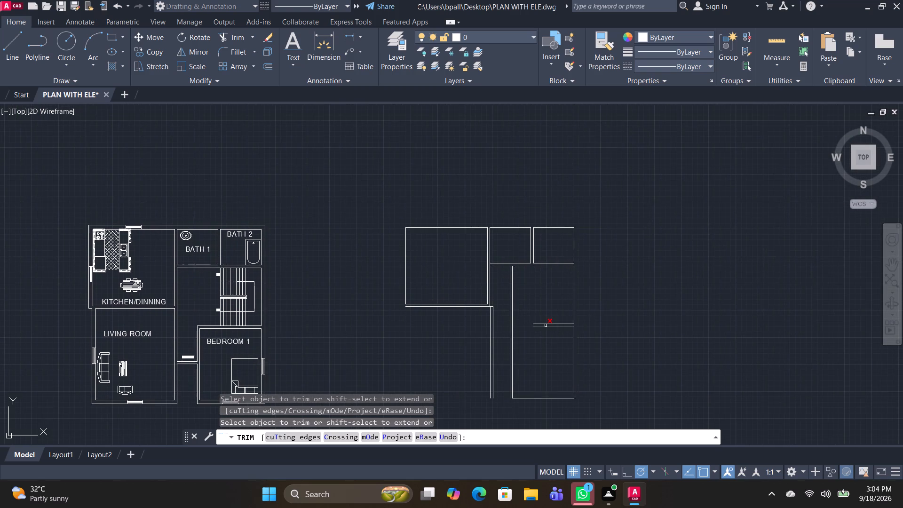
{"action": "scroll", "coordinate": [546, 325], "scroll_direction": "up", "scroll_amount": 1}
{"action": "left_click", "coordinate": [533, 325], "text": "shift"}
{"action": "left_click", "coordinate": [531, 328], "text": "shift"}
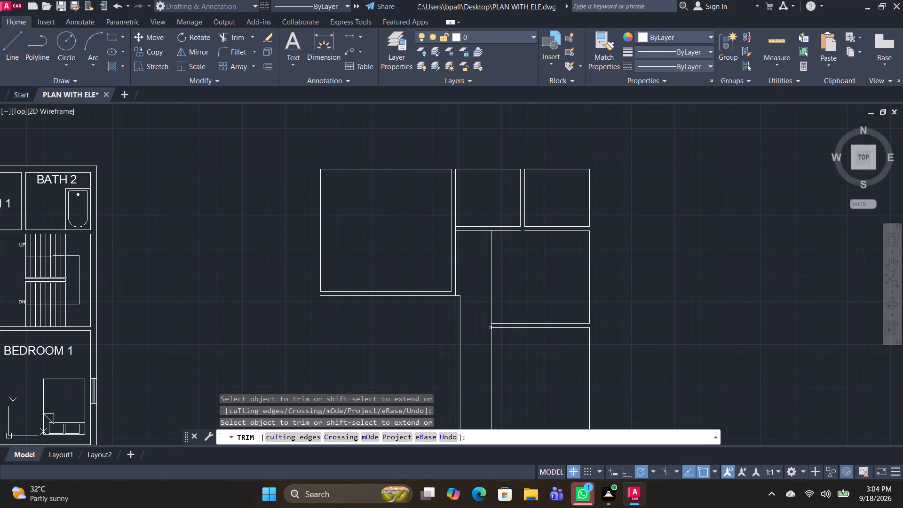
{"action": "left_click", "coordinate": [497, 323], "text": "shift"}
{"action": "left_click_drag", "start_coordinate": [480, 308], "coordinate": [534, 309]}
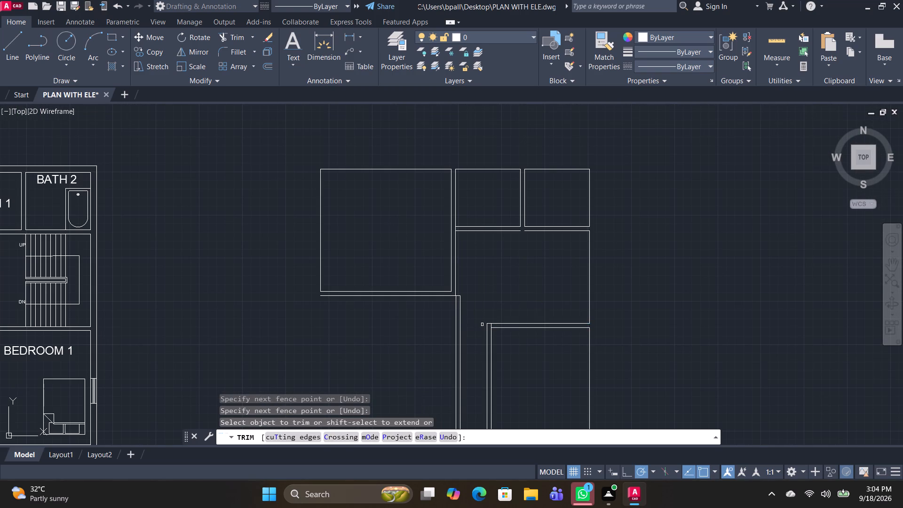
{"action": "scroll", "coordinate": [482, 325], "scroll_direction": "up", "scroll_amount": 2}
{"action": "left_click", "coordinate": [504, 327]}
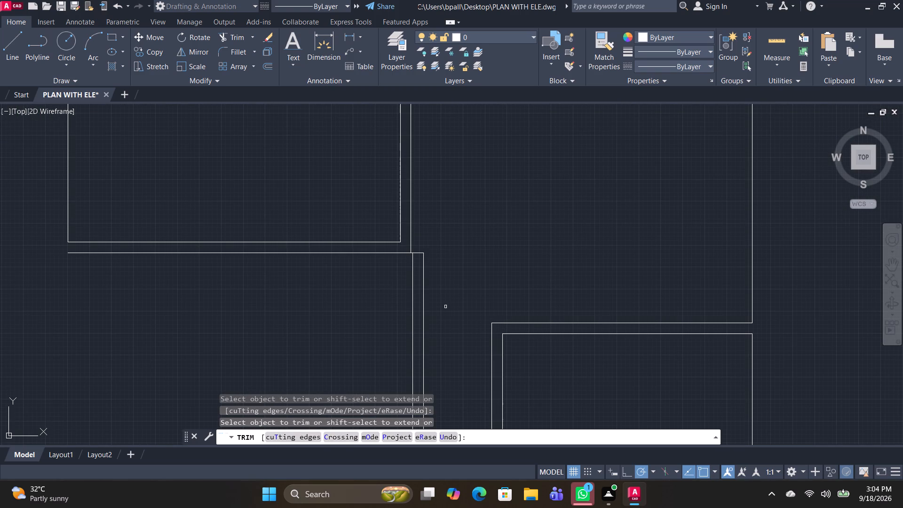
Extend and trim the lines where the large room's bottom-right corner meets the corridor's left wall, leaving a clean 6" wall junction.
{"action": "scroll", "coordinate": [445, 306], "scroll_direction": "down", "scroll_amount": 1}
{"action": "scroll", "coordinate": [418, 261], "scroll_direction": "up", "scroll_amount": 2}
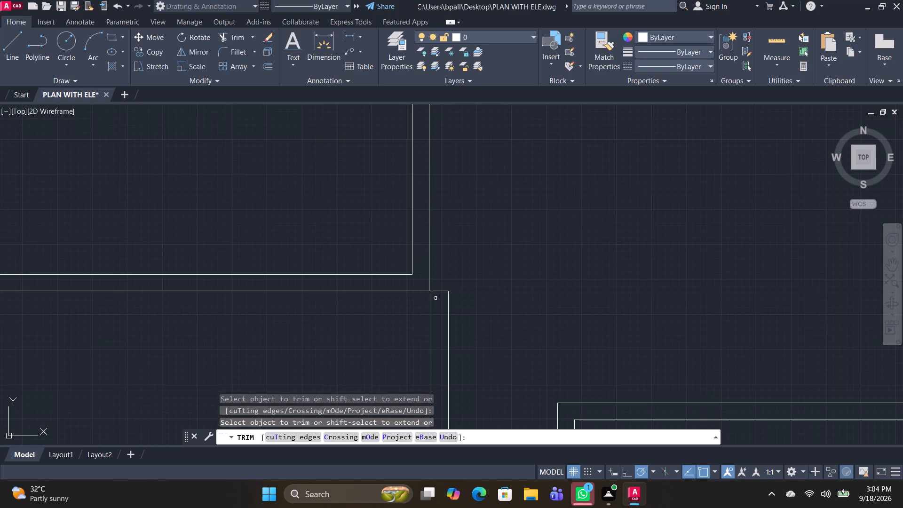
{"action": "left_click", "coordinate": [409, 274], "text": "shift"}
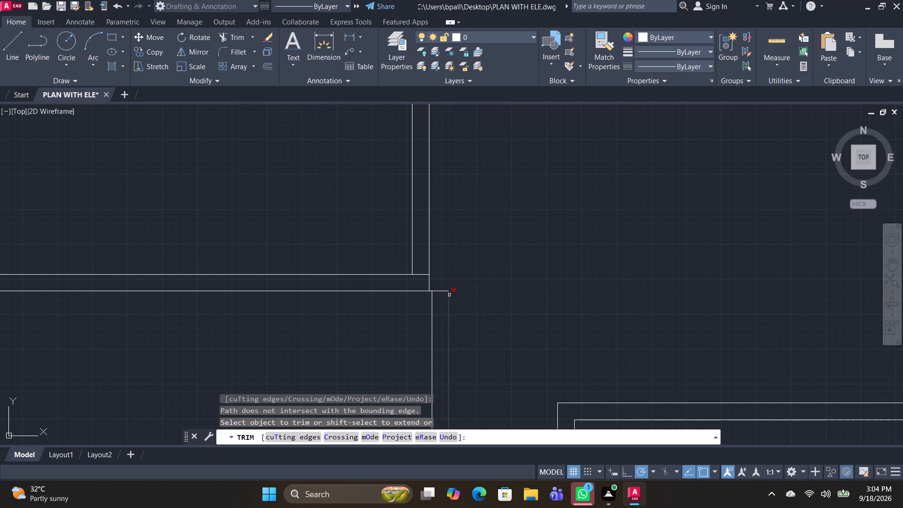
{"action": "scroll", "coordinate": [472, 294], "scroll_direction": "down", "scroll_amount": 1}
{"action": "left_click", "coordinate": [459, 304], "text": "shift"}
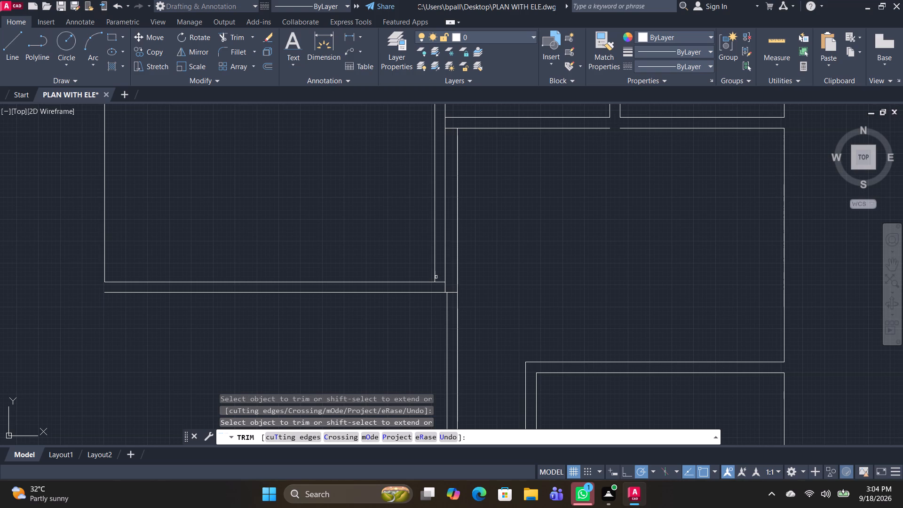
{"action": "left_click", "coordinate": [441, 283], "text": "shift"}
{"action": "left_click", "coordinate": [446, 286]}
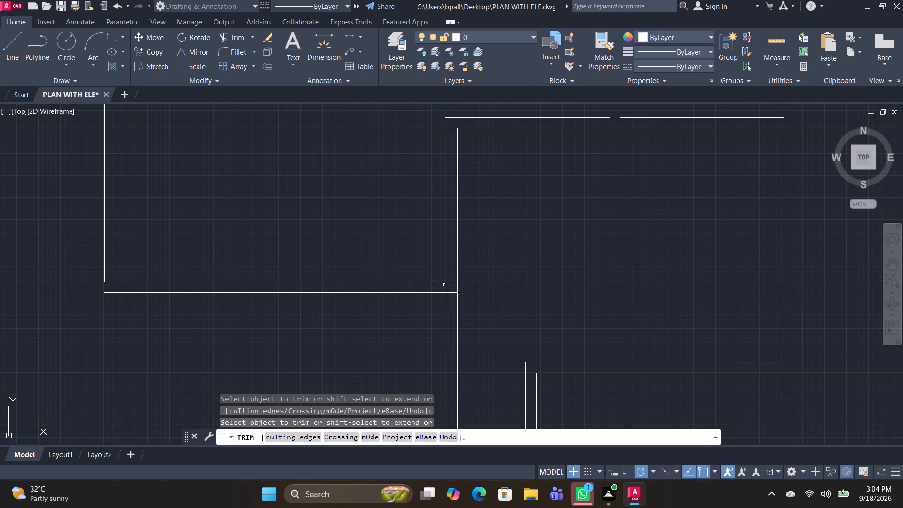
{"action": "left_click", "coordinate": [444, 283]}
{"action": "left_click", "coordinate": [449, 283]}
{"action": "scroll", "coordinate": [448, 282], "scroll_direction": "down", "scroll_amount": 1}
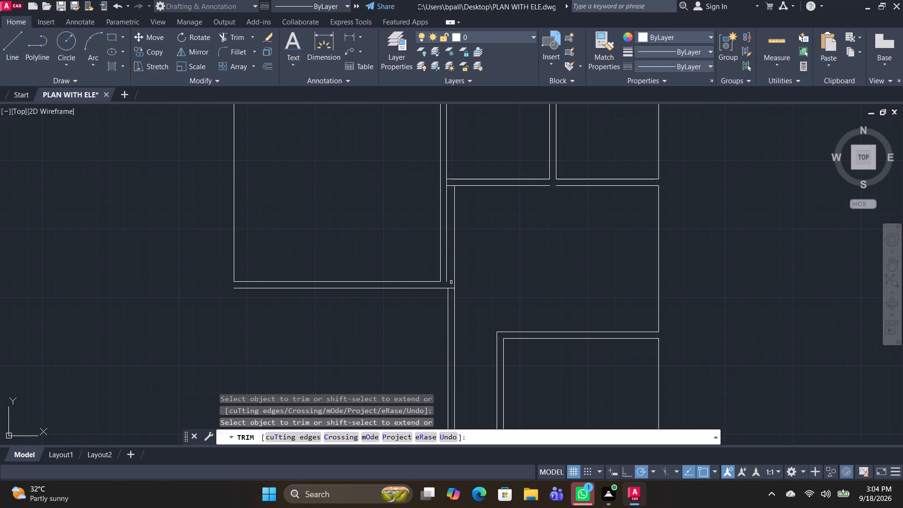
{"action": "scroll", "coordinate": [446, 284], "scroll_direction": "up", "scroll_amount": 1}
{"action": "left_click", "coordinate": [430, 280], "text": "shift"}
{"action": "left_click", "coordinate": [437, 281], "text": "shift"}
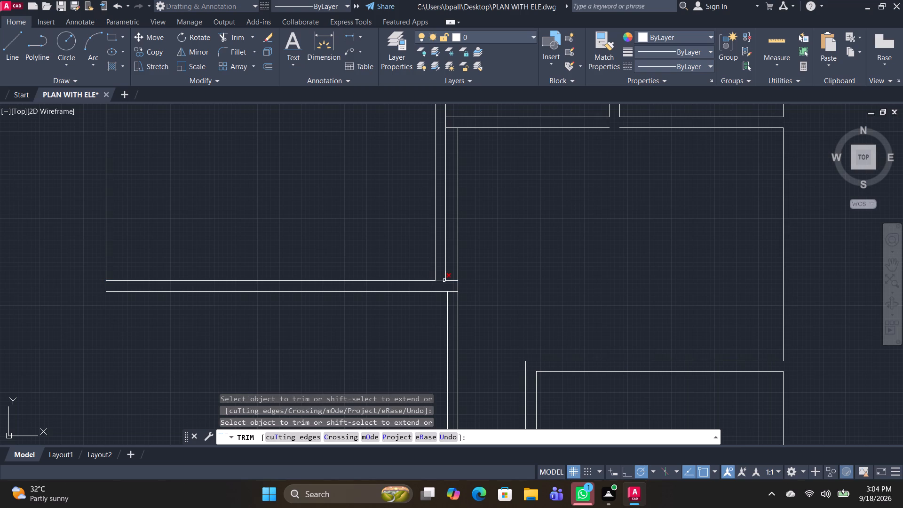
{"action": "left_click", "coordinate": [440, 280]}
{"action": "left_click", "coordinate": [457, 274]}
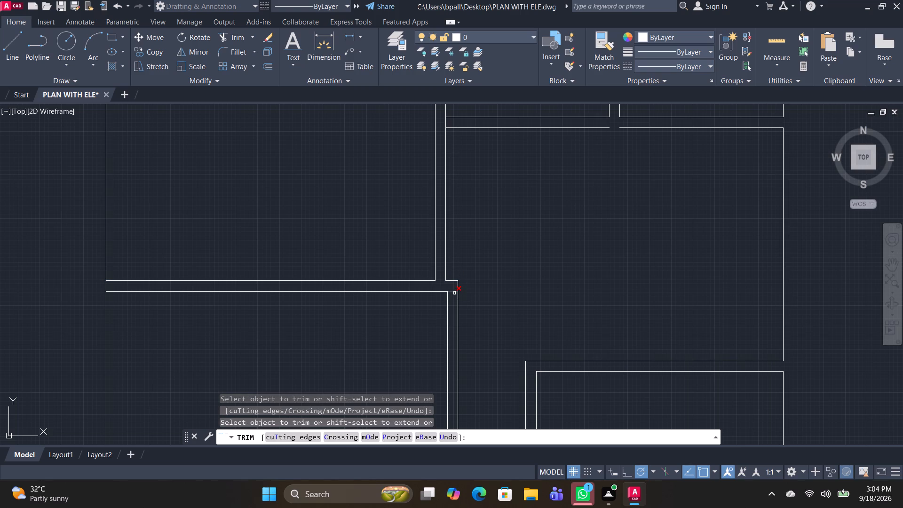
{"action": "left_click", "coordinate": [454, 293]}
Extend the lower-right room's bottom line left across the corridor to its outermost wall line.
{"action": "scroll", "coordinate": [521, 286], "scroll_direction": "down", "scroll_amount": 1}
{"action": "middle_click_drag", "start_coordinate": [523, 307], "coordinate": [489, 207]}
{"action": "scroll", "coordinate": [463, 254], "scroll_direction": "down", "scroll_amount": 1}
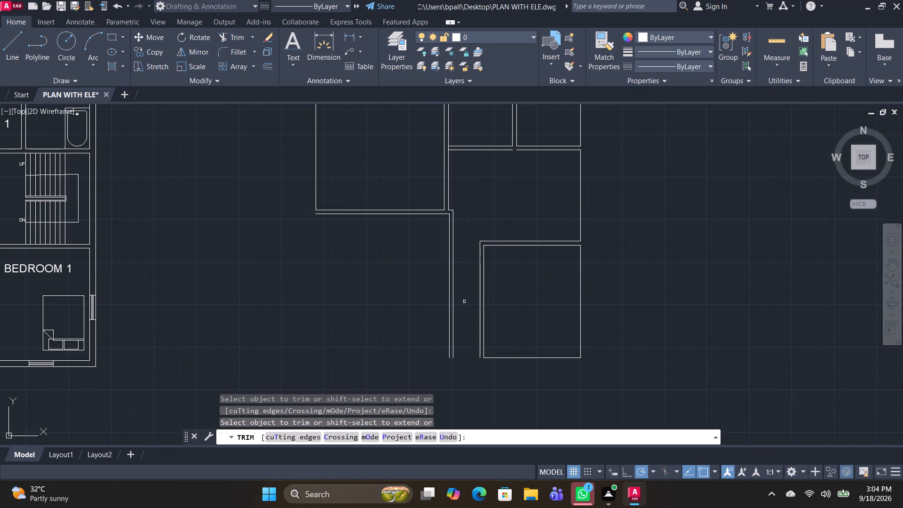
{"action": "middle_click_drag", "start_coordinate": [466, 298], "coordinate": [462, 252]}
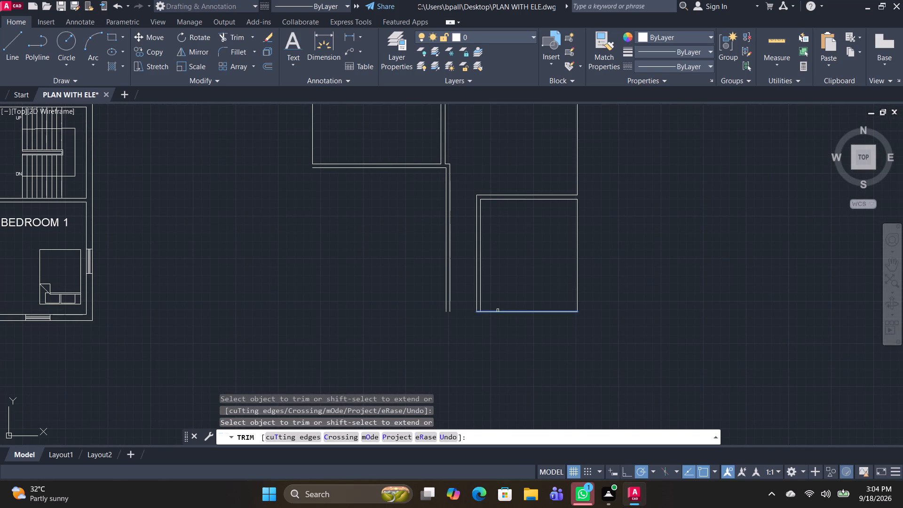
{"action": "left_click", "coordinate": [495, 310], "text": "shift"}
{"action": "scroll", "coordinate": [451, 310], "scroll_direction": "up", "scroll_amount": 3}
{"action": "left_click", "coordinate": [553, 316], "text": "shift"}
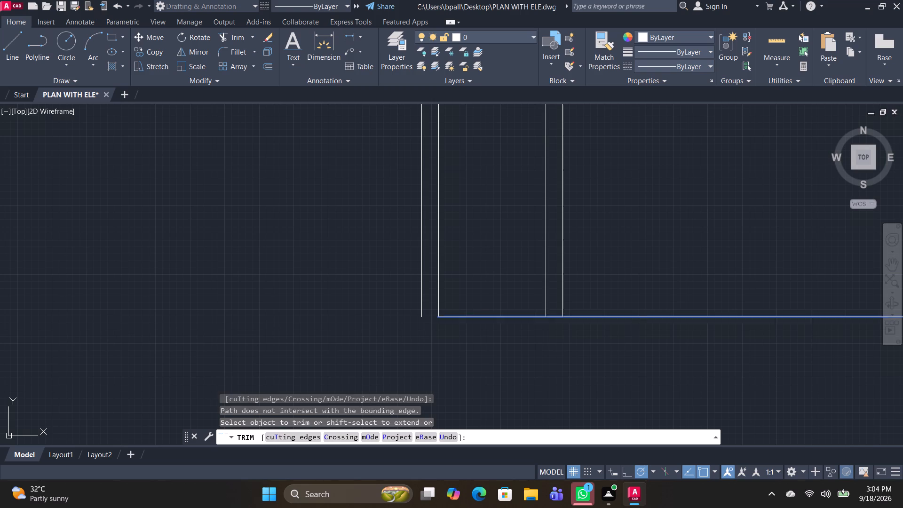
{"action": "left_click", "coordinate": [529, 317], "text": "shift"}
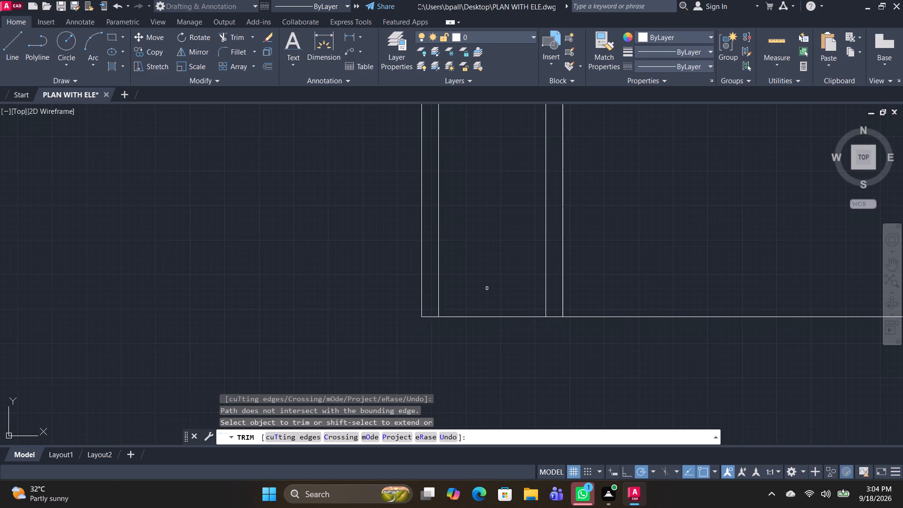
{"action": "scroll", "coordinate": [487, 288], "scroll_direction": "down", "scroll_amount": 2}
{"action": "middle_click_drag", "start_coordinate": [516, 293], "coordinate": [547, 374]}
{"action": "key", "text": "space"}
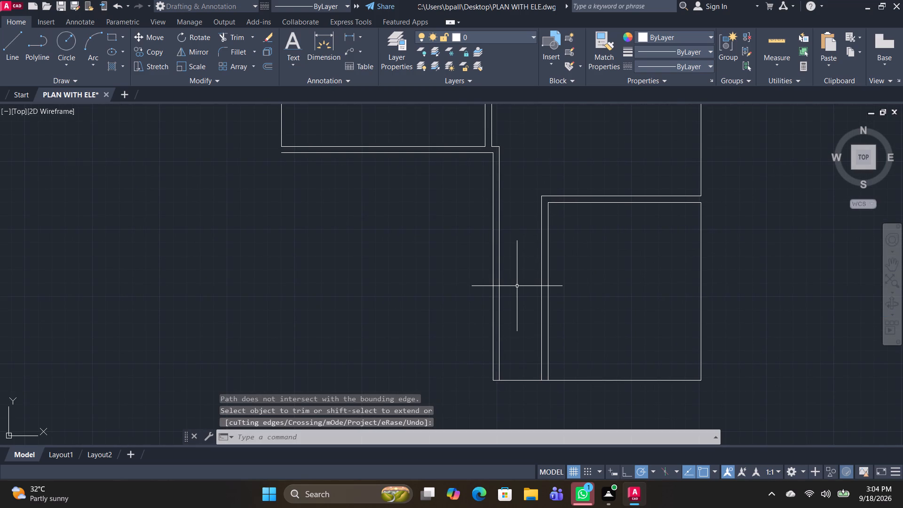
Draw a 15'9" line left from the corridor's outermost bottom corner, then a vertical line up to the upper-left room's lower wall line.
{"action": "type", "text": "L"}
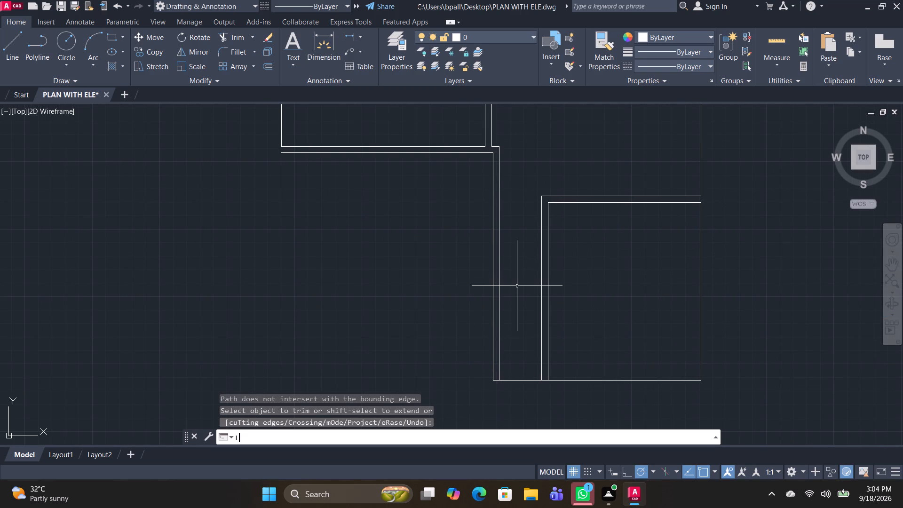
{"action": "key", "text": "space"}
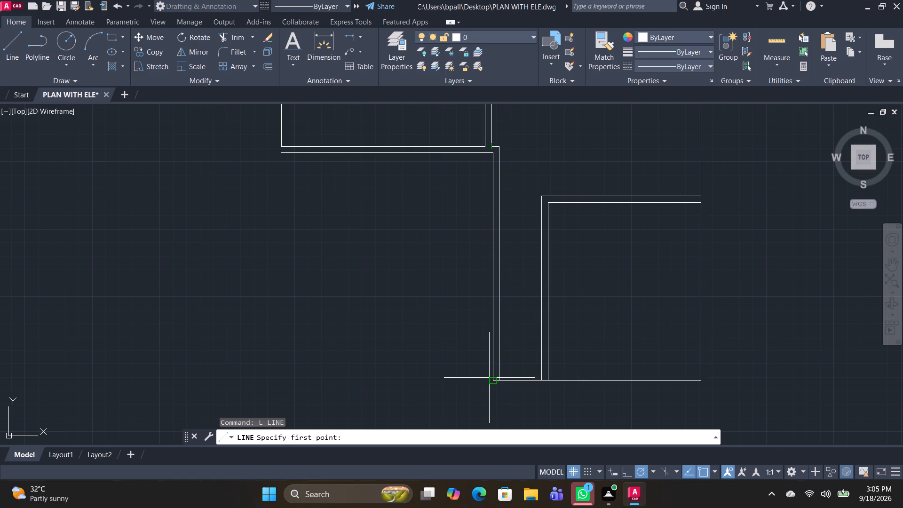
{"action": "left_click_drag", "start_coordinate": [494, 380], "coordinate": [462, 384]}
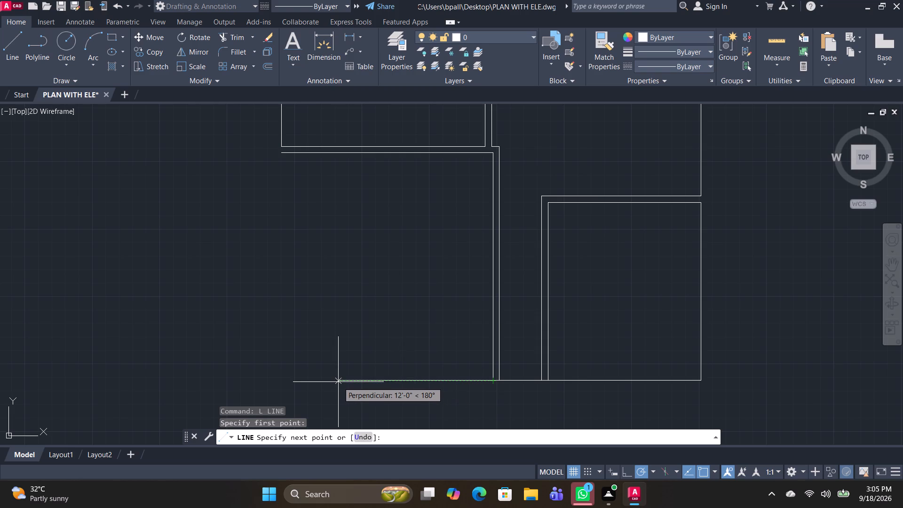
{"action": "type", "text": "15'9\""}
{"action": "key", "text": "Return"}
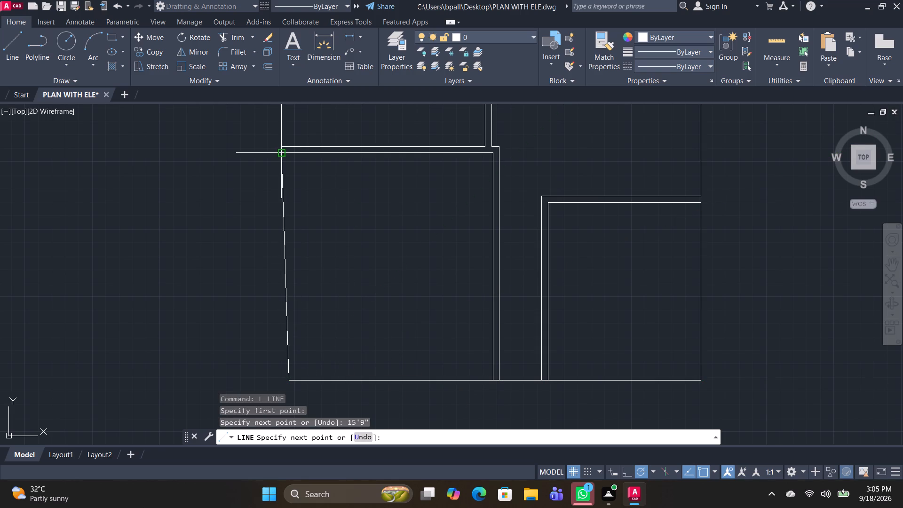
{"action": "scroll", "coordinate": [291, 151], "scroll_direction": "up", "scroll_amount": 2}
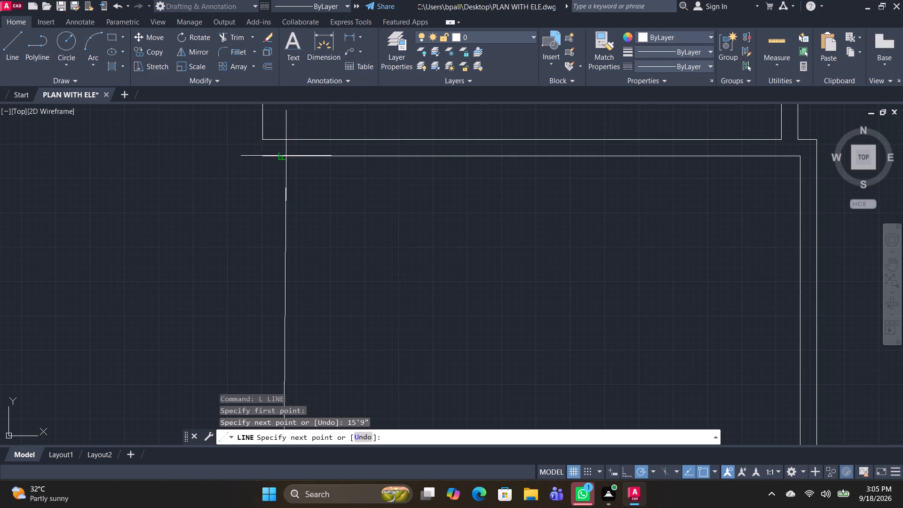
{"action": "left_click", "coordinate": [281, 157]}
{"action": "key", "text": "space"}
Offset the left wall lines of the lower-left and upper-left rooms 9" outward.
{"action": "type", "text": "O"}
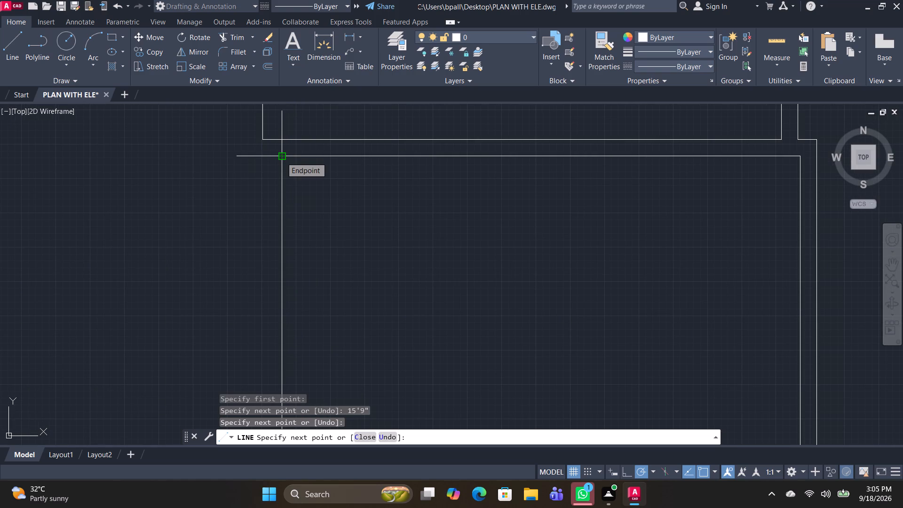
{"action": "key", "text": "space"}
{"action": "key", "text": "Escape"}
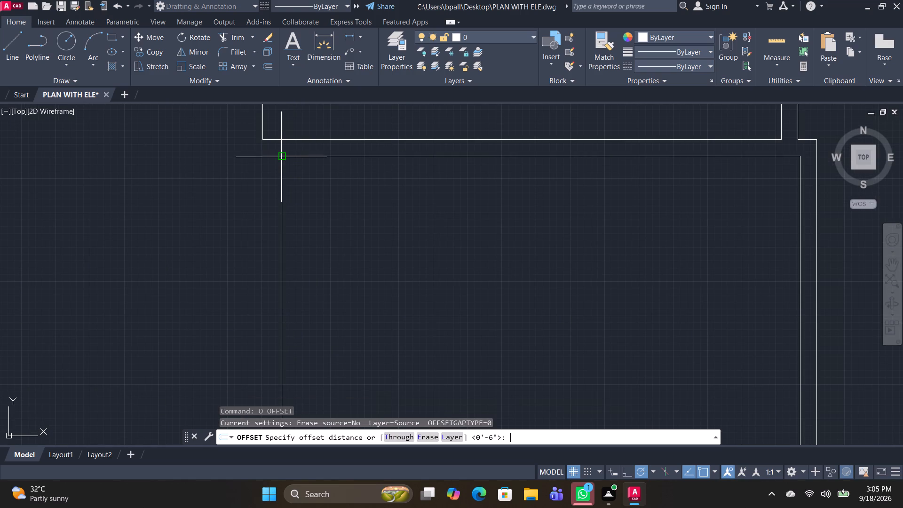
{"action": "type", "text": "9\""}
{"action": "key", "text": "Return"}
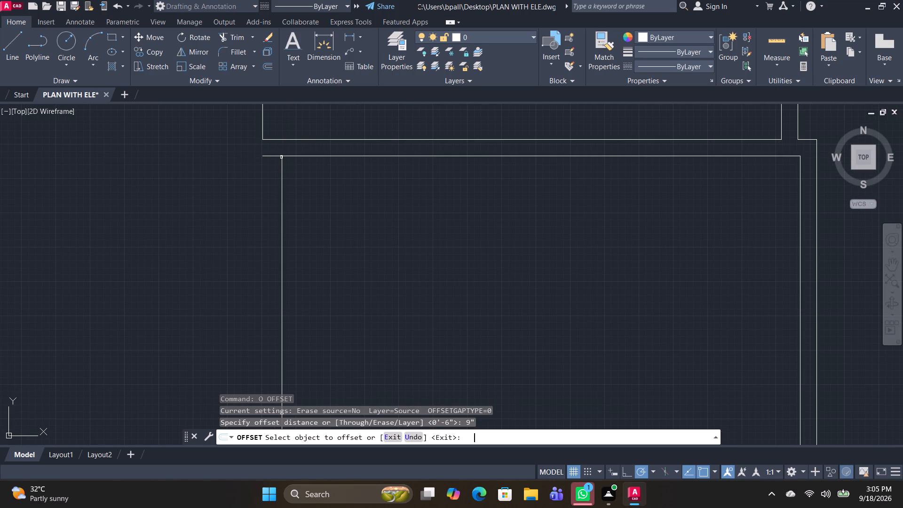
{"action": "left_click", "coordinate": [282, 248]}
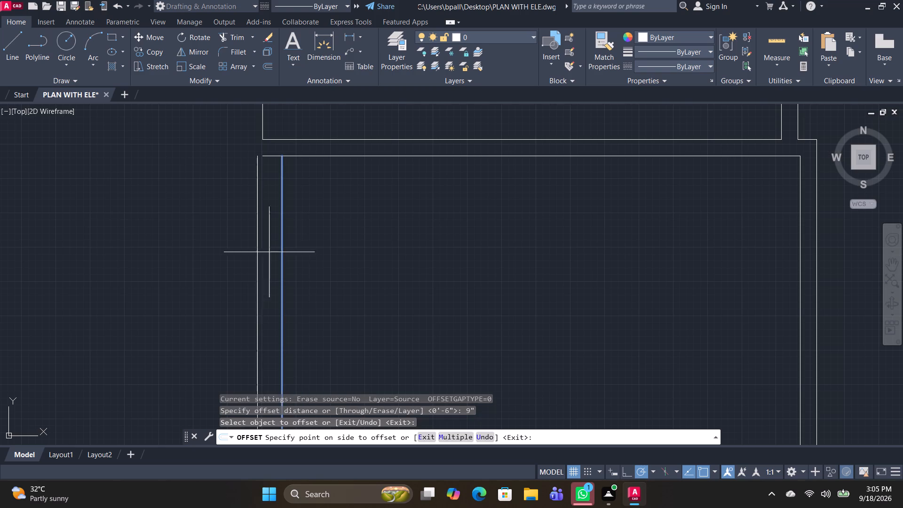
{"action": "left_click", "coordinate": [217, 255]}
{"action": "scroll", "coordinate": [318, 266], "scroll_direction": "down", "scroll_amount": 2}
{"action": "left_click", "coordinate": [296, 197]}
{"action": "left_click", "coordinate": [256, 197]}
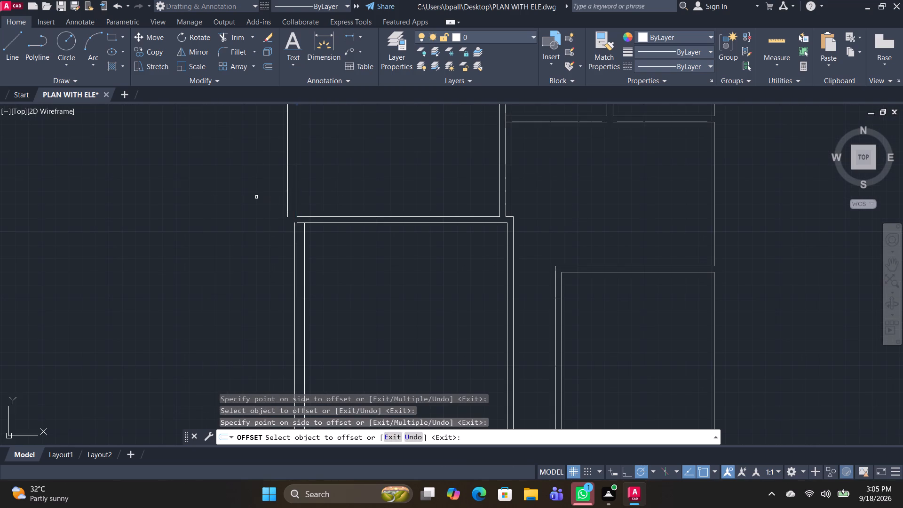
Offset the top wall lines of the large upper-left room and the two small upper rooms 9" outward.
{"action": "middle_click_drag", "start_coordinate": [455, 206], "coordinate": [439, 492]}
{"action": "left_click_drag", "start_coordinate": [346, 314], "coordinate": [348, 303]}
{"action": "left_click", "coordinate": [349, 286]}
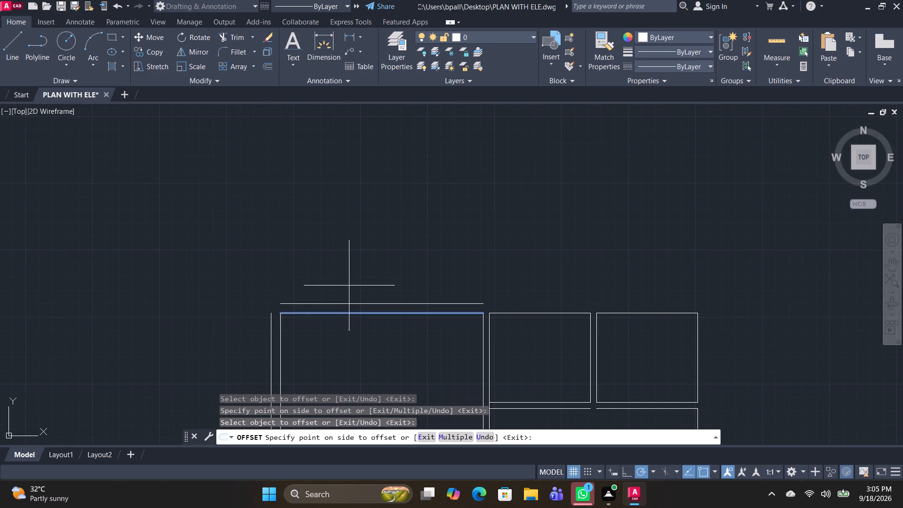
{"action": "left_click", "coordinate": [554, 312]}
{"action": "left_click", "coordinate": [547, 276]}
{"action": "left_click", "coordinate": [644, 311]}
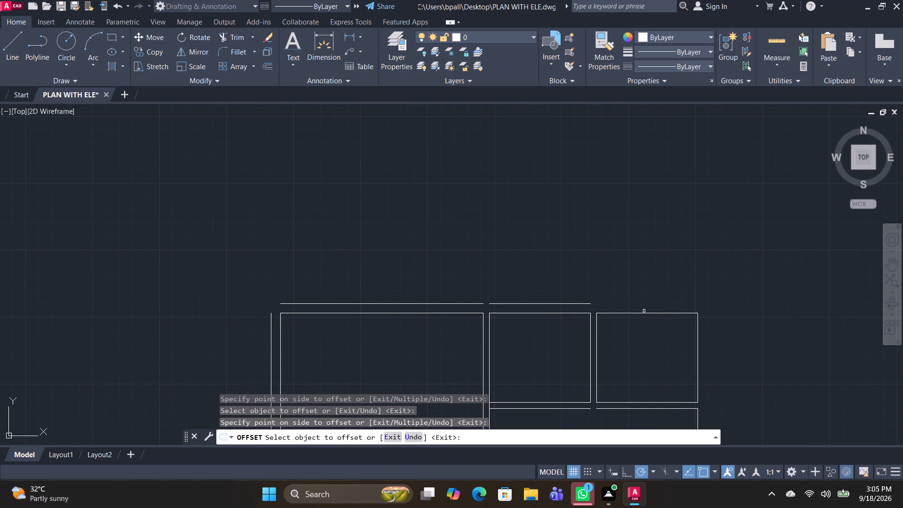
{"action": "left_click", "coordinate": [645, 316]}
{"action": "left_click", "coordinate": [644, 313]}
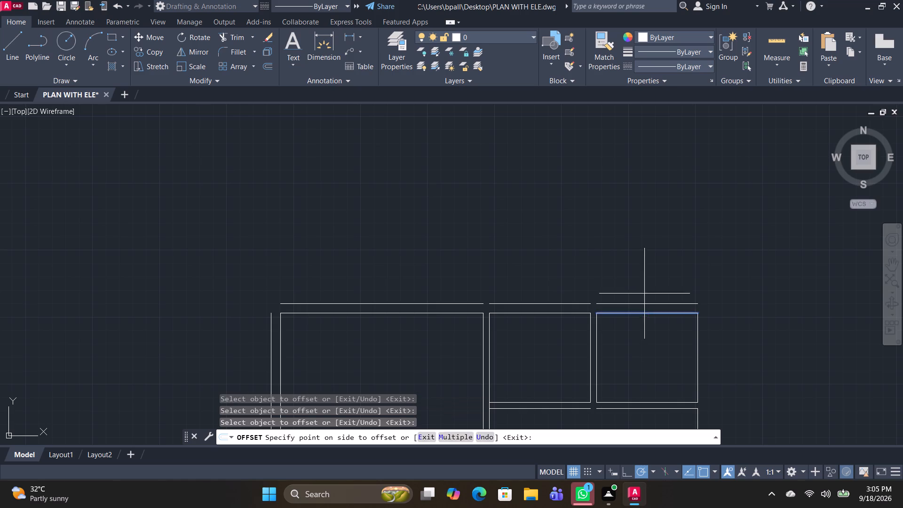
{"action": "left_click", "coordinate": [644, 293]}
Offset the three right-side wall lines, from the upper small room to the lower-right room, 9" outward.
{"action": "left_click", "coordinate": [698, 342]}
{"action": "left_click", "coordinate": [724, 341]}
{"action": "middle_click_drag", "start_coordinate": [759, 382], "coordinate": [570, 222]}
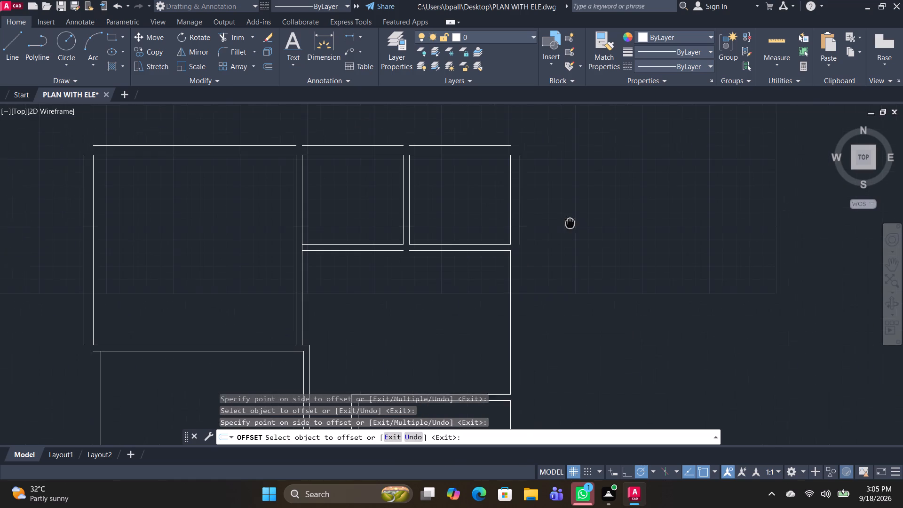
{"action": "left_click", "coordinate": [508, 291]}
{"action": "left_click", "coordinate": [549, 295]}
{"action": "middle_click_drag", "start_coordinate": [539, 364], "coordinate": [504, 226]}
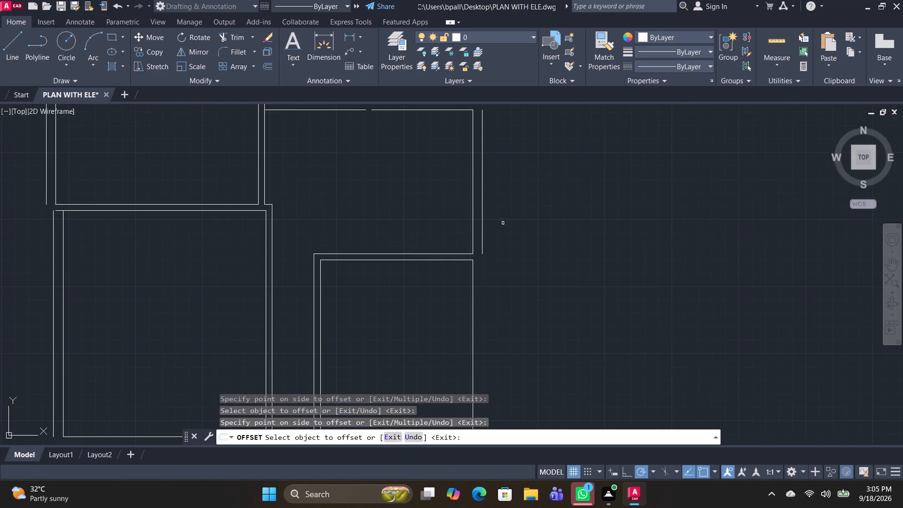
{"action": "left_click", "coordinate": [474, 302]}
{"action": "left_click", "coordinate": [504, 302]}
Offset both bottom wall lines of the layout 9" outward.
{"action": "middle_click_drag", "start_coordinate": [542, 353], "coordinate": [507, 167]}
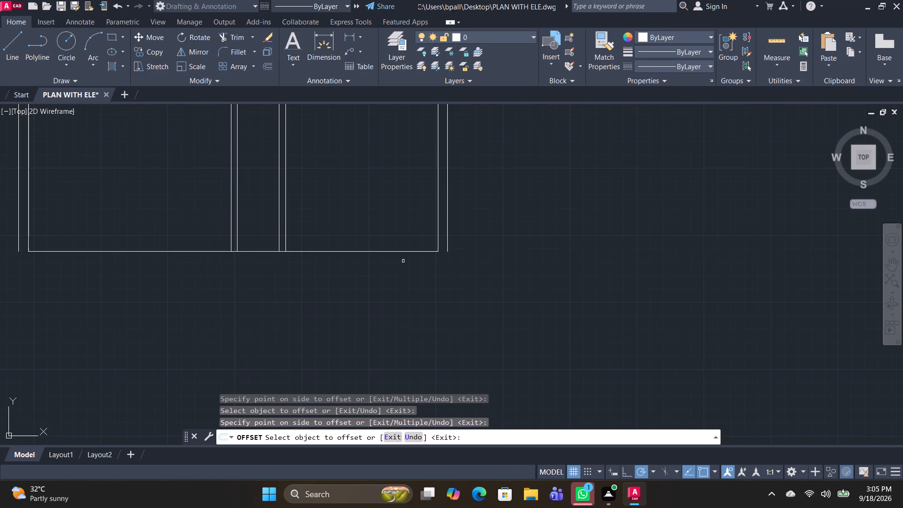
{"action": "left_click", "coordinate": [402, 252]}
{"action": "left_click", "coordinate": [402, 267]}
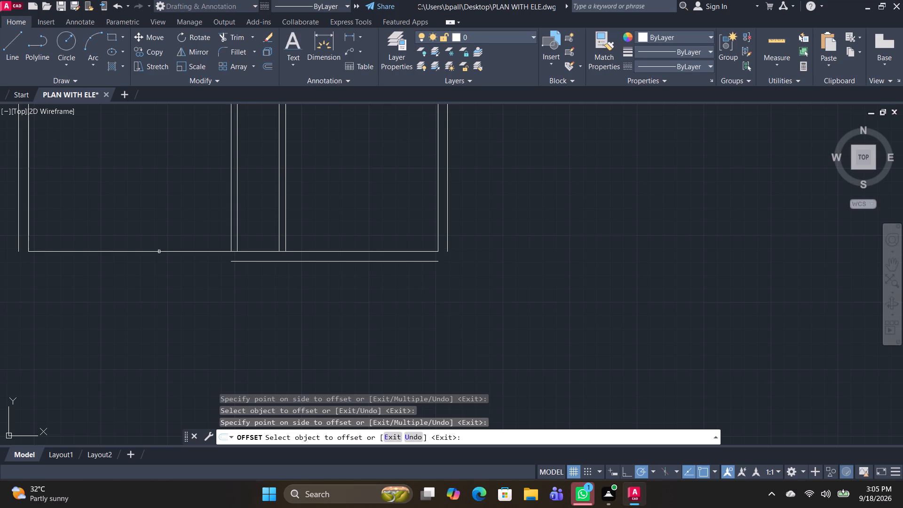
{"action": "left_click", "coordinate": [159, 252]}
{"action": "left_click", "coordinate": [161, 278]}
{"action": "middle_click_drag", "start_coordinate": [217, 275], "coordinate": [311, 291]}
{"action": "key", "text": "Escape"}
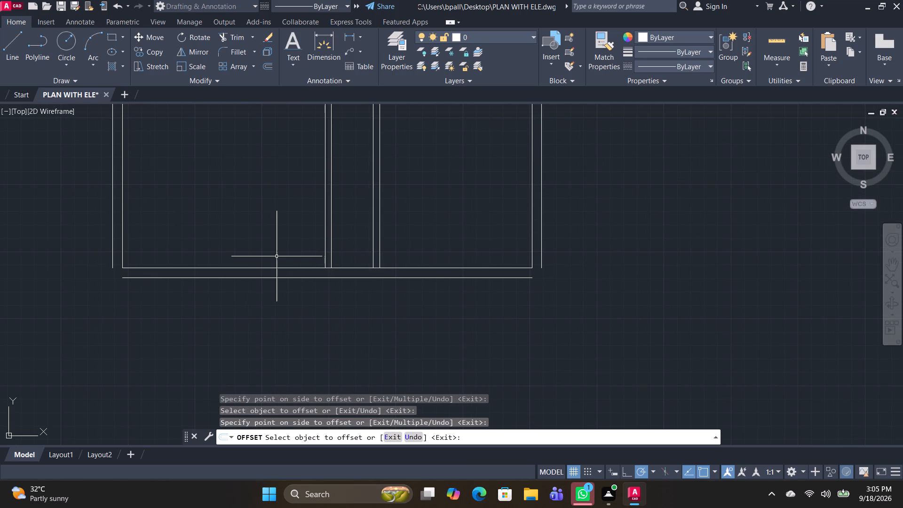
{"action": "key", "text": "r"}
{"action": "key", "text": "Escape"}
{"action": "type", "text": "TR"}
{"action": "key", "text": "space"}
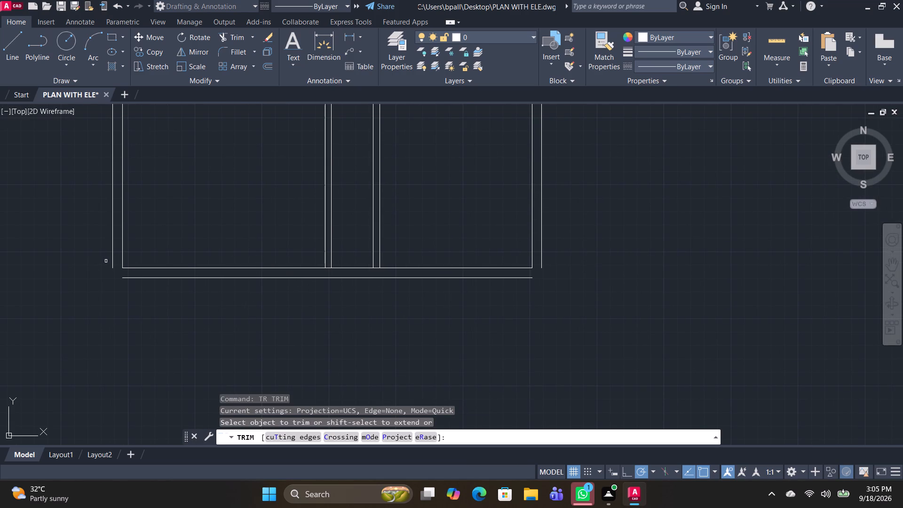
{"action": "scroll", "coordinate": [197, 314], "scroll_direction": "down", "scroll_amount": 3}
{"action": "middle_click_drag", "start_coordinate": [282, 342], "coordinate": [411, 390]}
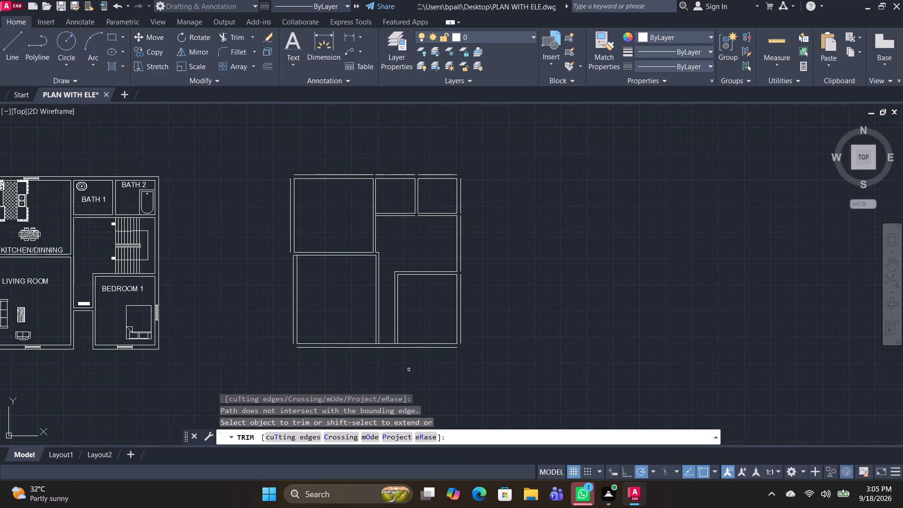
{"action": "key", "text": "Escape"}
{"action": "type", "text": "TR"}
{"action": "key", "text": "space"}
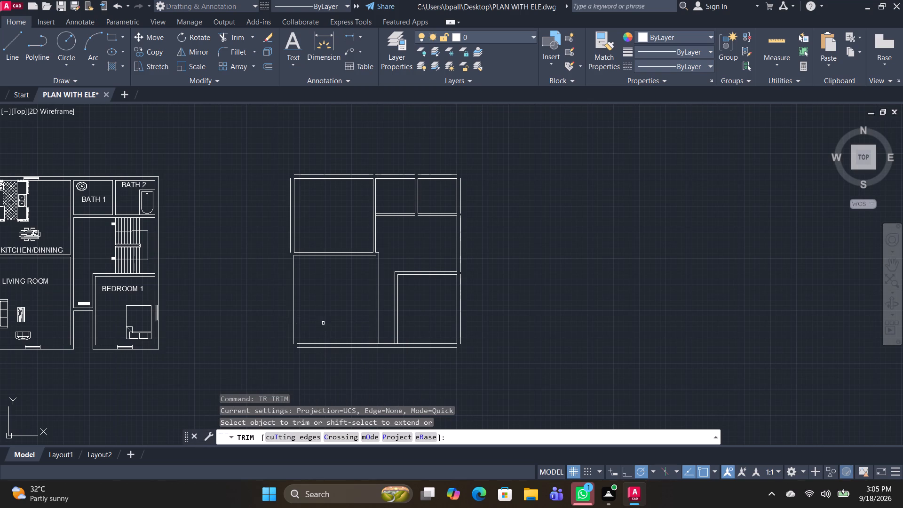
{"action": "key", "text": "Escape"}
Draw a rectangle enclosing the whole second layout, clear of its outer walls, as a boundary for extending lines.
{"action": "key", "text": "r"}
{"action": "type", "text": "EC"}
{"action": "key", "text": "space"}
{"action": "left_click_drag", "start_coordinate": [252, 161], "coordinate": [252, 168]}
{"action": "left_click", "coordinate": [496, 382]}
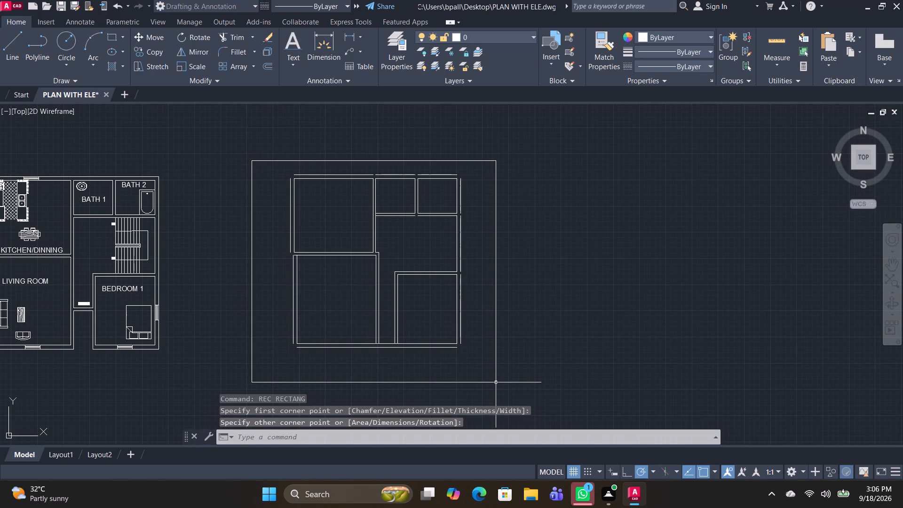
Extend the outer left and outer bottom lines to meet at the lower-left corner and trim the excess below.
{"action": "type", "text": "TR"}
{"action": "key", "text": "space"}
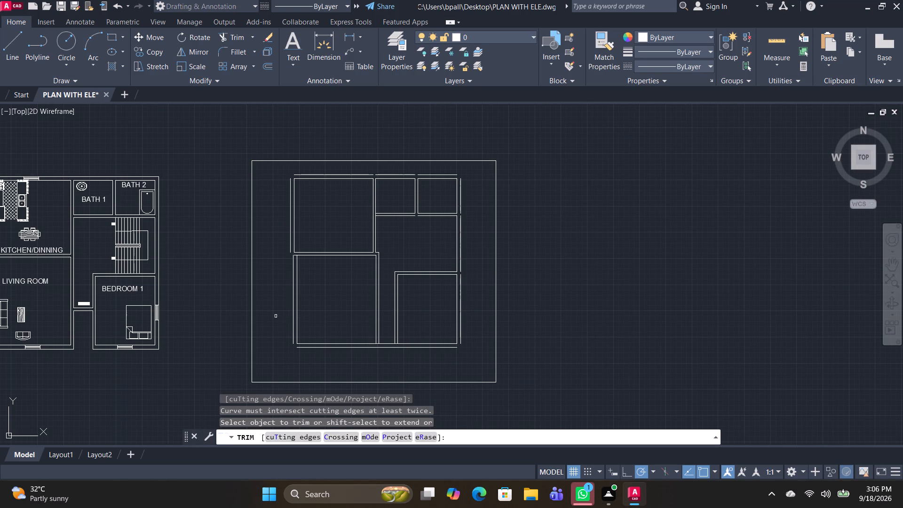
{"action": "left_click", "coordinate": [293, 336], "text": "shift"}
{"action": "left_click", "coordinate": [303, 347], "text": "shift"}
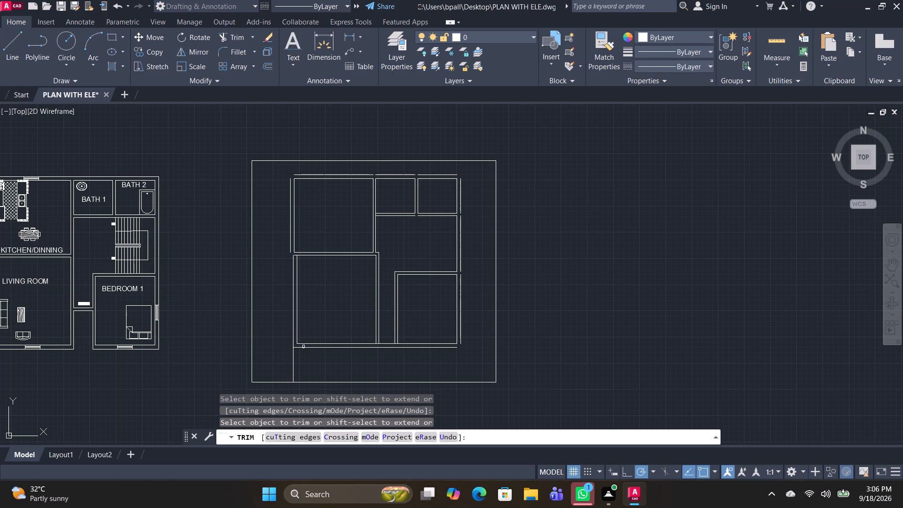
{"action": "left_click_drag", "start_coordinate": [299, 361], "coordinate": [265, 361]}
Extend the outer left lines and dividing wall line to join where the two left rooms meet, and trim the excess into a clean stepped junction.
{"action": "scroll", "coordinate": [292, 272], "scroll_direction": "up", "scroll_amount": 2}
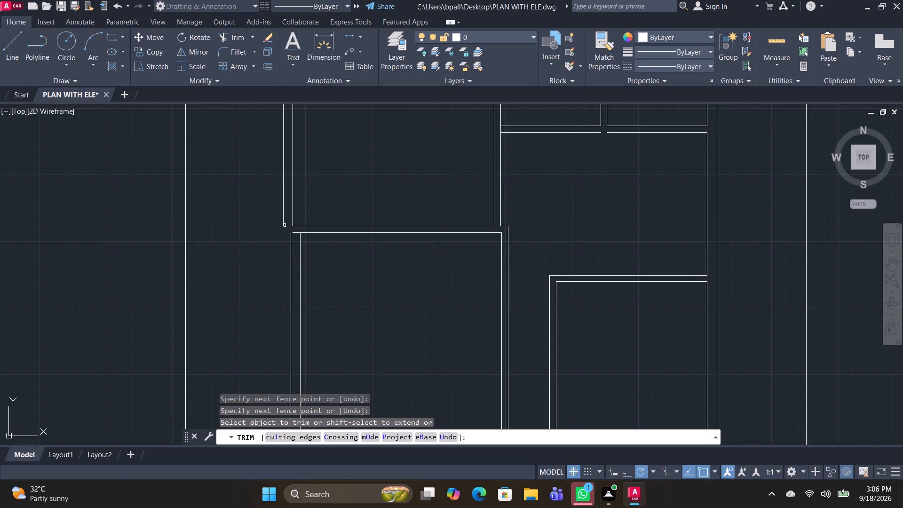
{"action": "left_click", "coordinate": [294, 232], "text": "shift"}
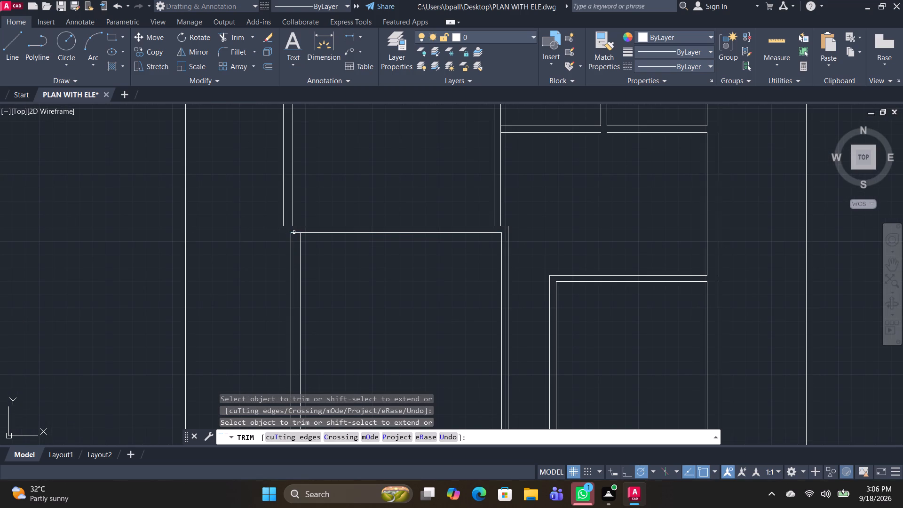
{"action": "left_click", "coordinate": [294, 232], "text": "shift"}
{"action": "left_click", "coordinate": [283, 222]}
{"action": "key", "text": "ctrl+z"}
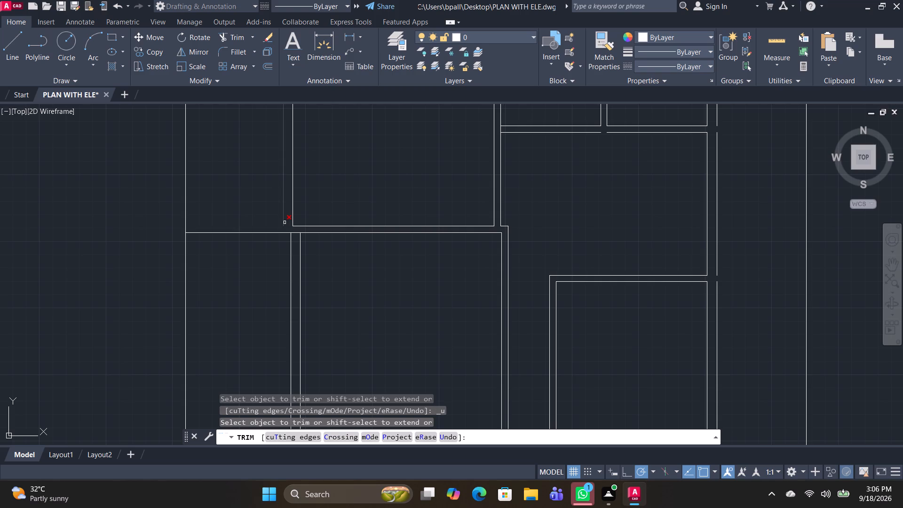
{"action": "left_click", "coordinate": [284, 221], "text": "shift"}
{"action": "left_click", "coordinate": [268, 233]}
{"action": "scroll", "coordinate": [287, 230], "scroll_direction": "up", "scroll_amount": 2}
{"action": "left_click", "coordinate": [300, 236]}
Extend the outer top line and outer left line to meet at the upper-left corner and trim the overshoot.
{"action": "scroll", "coordinate": [342, 241], "scroll_direction": "down", "scroll_amount": 2}
{"action": "middle_click_drag", "start_coordinate": [488, 263], "coordinate": [370, 419]}
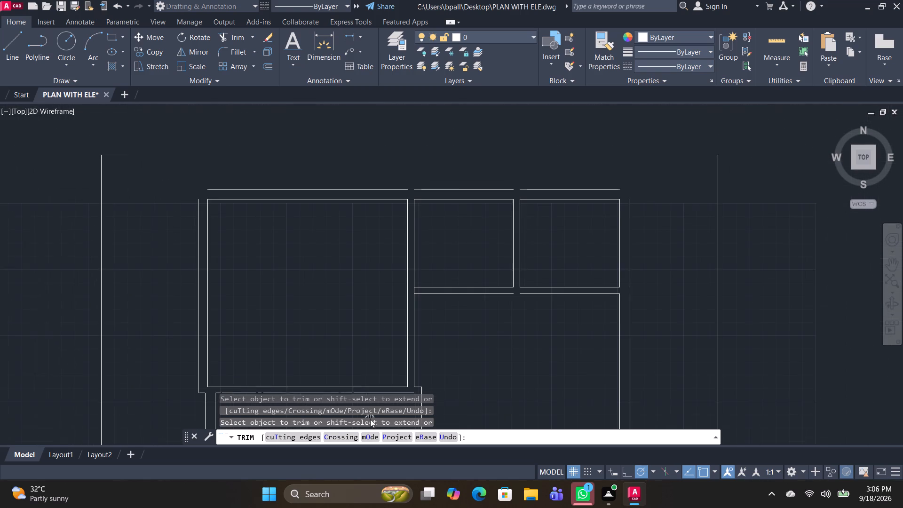
{"action": "left_click", "coordinate": [214, 190], "text": "shift"}
{"action": "left_click", "coordinate": [195, 196], "text": "shift"}
{"action": "left_click", "coordinate": [211, 191], "text": "shift"}
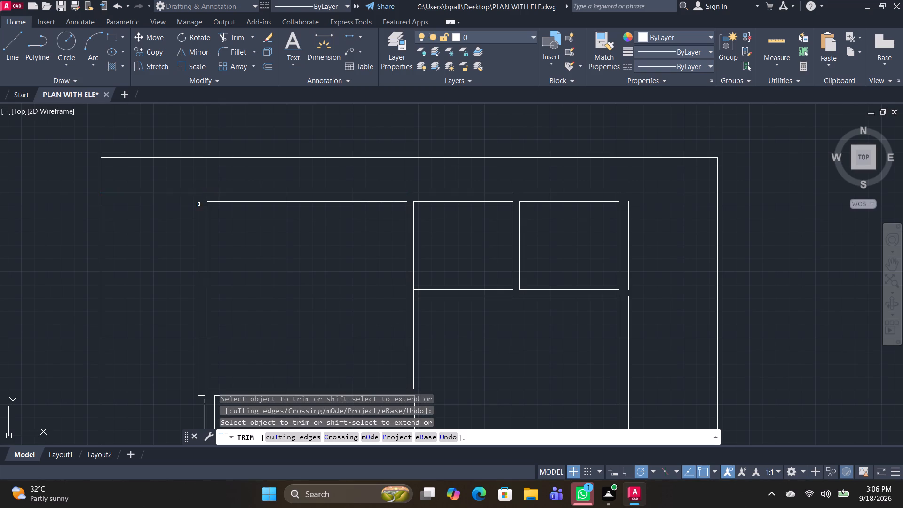
{"action": "left_click", "coordinate": [198, 205], "text": "shift"}
{"action": "left_click_drag", "start_coordinate": [173, 189], "coordinate": [163, 214], "text": "shift"}
{"action": "left_click_drag", "start_coordinate": [163, 184], "coordinate": [162, 225]}
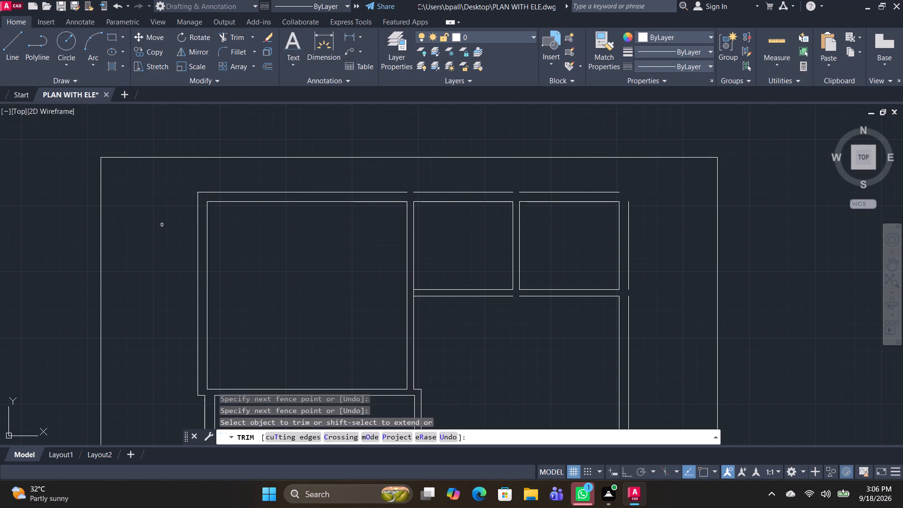
Extend the outer top line across all upper rooms, join it to the outer right line, and trim the overshoot at the upper-right corner.
{"action": "left_click", "coordinate": [400, 192], "text": "shift"}
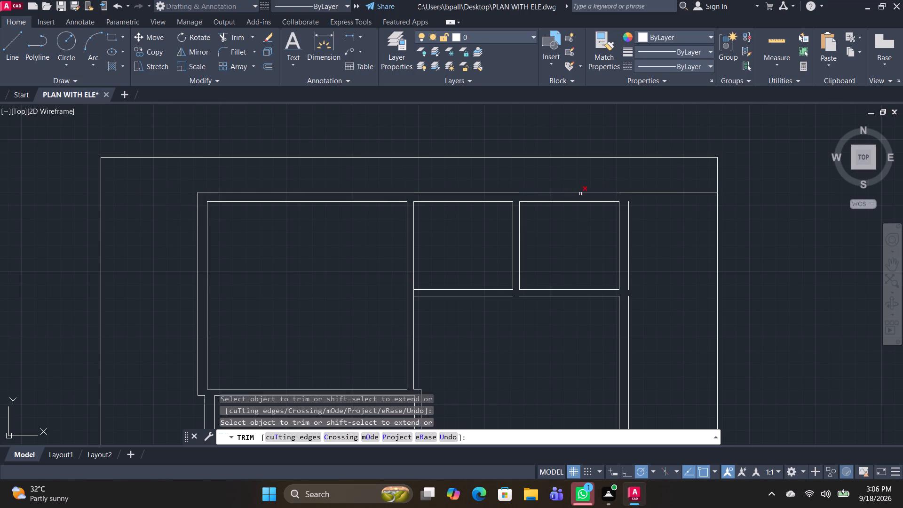
{"action": "left_click", "coordinate": [632, 217], "text": "shift"}
{"action": "left_click", "coordinate": [622, 211], "text": "shift"}
{"action": "left_click_drag", "start_coordinate": [652, 186], "coordinate": [657, 219]}
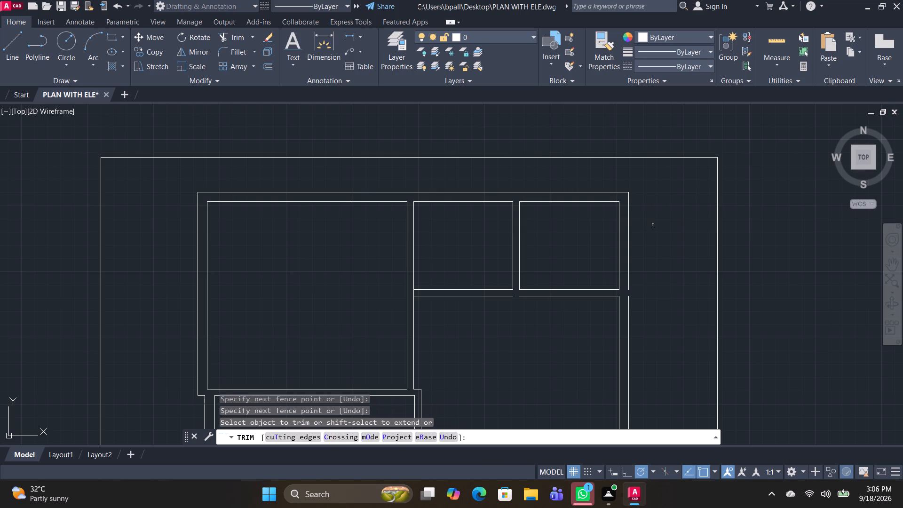
Extend the outer right wall line across the gaps beside the upper and lower right rooms to make it continuous.
{"action": "left_click", "coordinate": [630, 278], "text": "shift"}
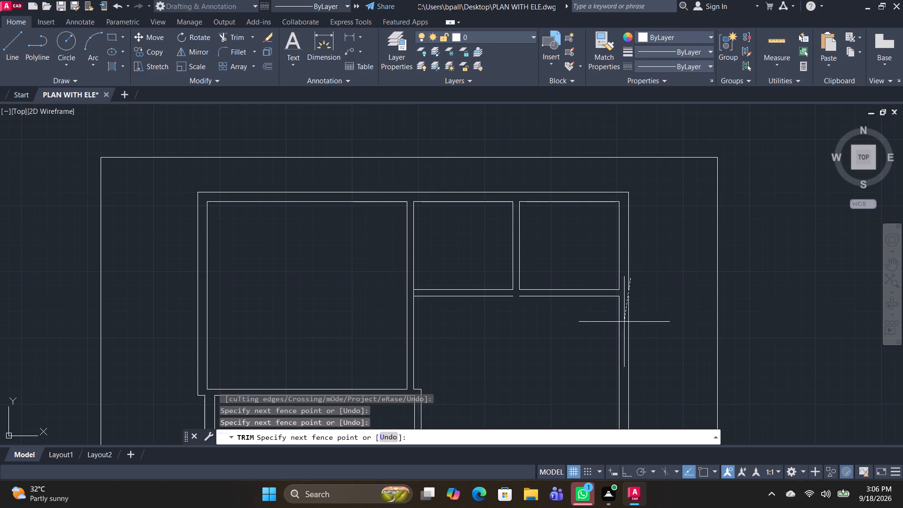
{"action": "left_click", "coordinate": [626, 325], "text": "shift"}
{"action": "middle_click_drag", "start_coordinate": [675, 323], "coordinate": [592, 128]}
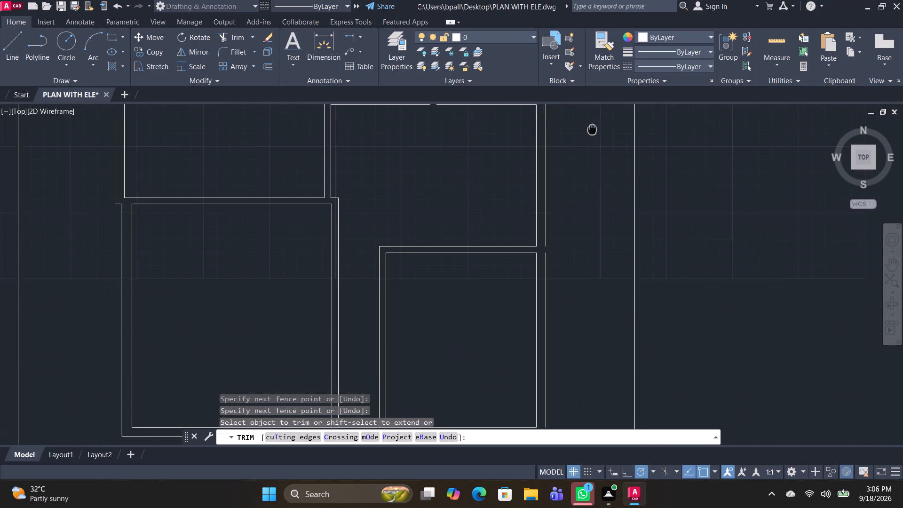
{"action": "left_click", "coordinate": [545, 268], "text": "shift"}
Extend the outer bottom and outer right lines to meet at the lower-right corner and trim the overshoot.
{"action": "scroll", "coordinate": [574, 300], "scroll_direction": "down", "scroll_amount": 1}
{"action": "middle_click_drag", "start_coordinate": [574, 314], "coordinate": [571, 249]}
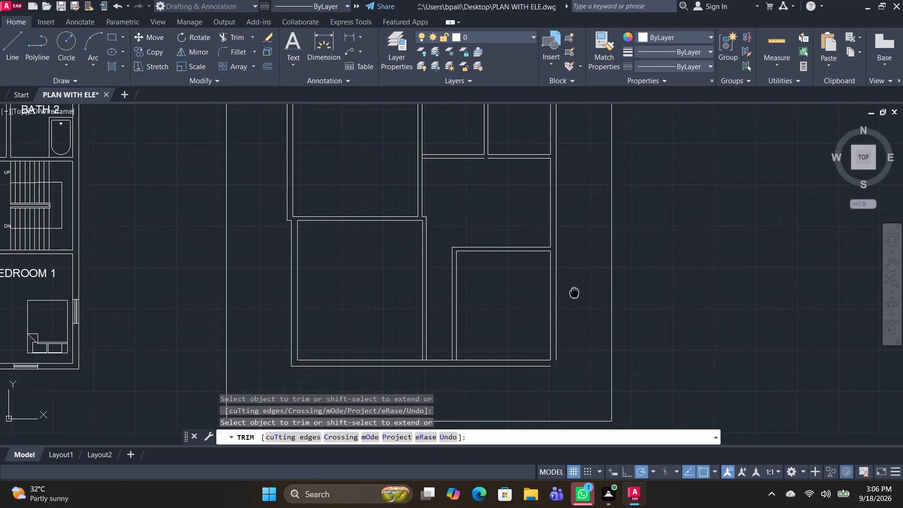
{"action": "middle_click_drag", "start_coordinate": [571, 249], "coordinate": [556, 196]}
{"action": "left_click", "coordinate": [520, 265], "text": "shift"}
{"action": "left_click", "coordinate": [539, 253], "text": "shift"}
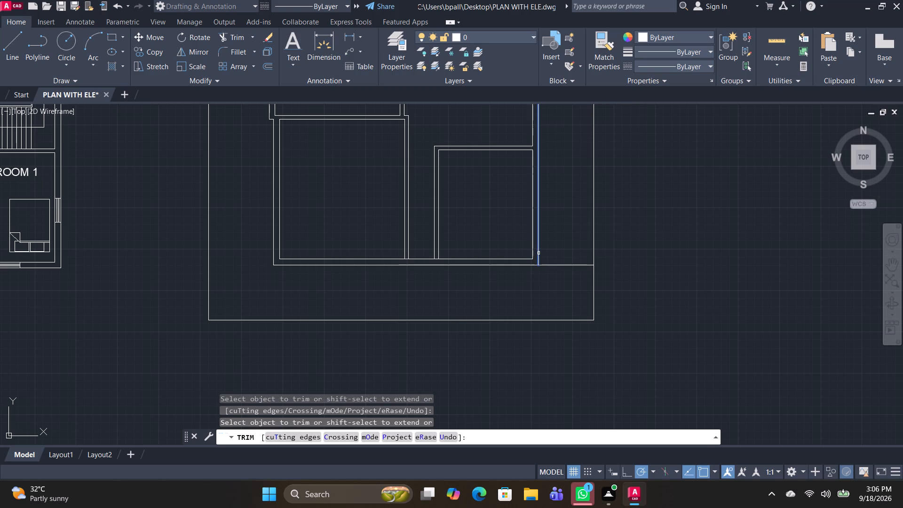
{"action": "left_click_drag", "start_coordinate": [566, 244], "coordinate": [544, 289]}
Join the broken wall line below the two small upper rooms and trim the stub at its junction with the large upper-left room's wall.
{"action": "scroll", "coordinate": [551, 289], "scroll_direction": "down", "scroll_amount": 2}
{"action": "scroll", "coordinate": [547, 204], "scroll_direction": "up", "scroll_amount": 2}
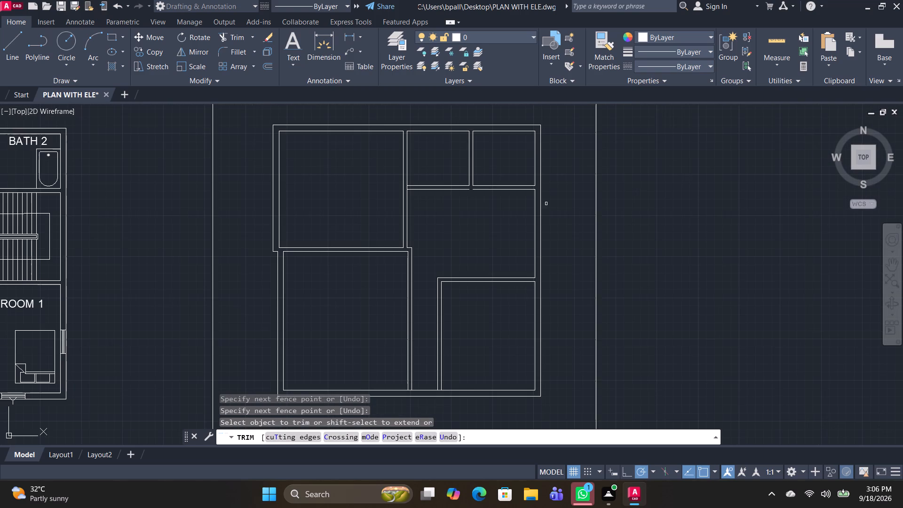
{"action": "left_click", "coordinate": [479, 190], "text": "shift"}
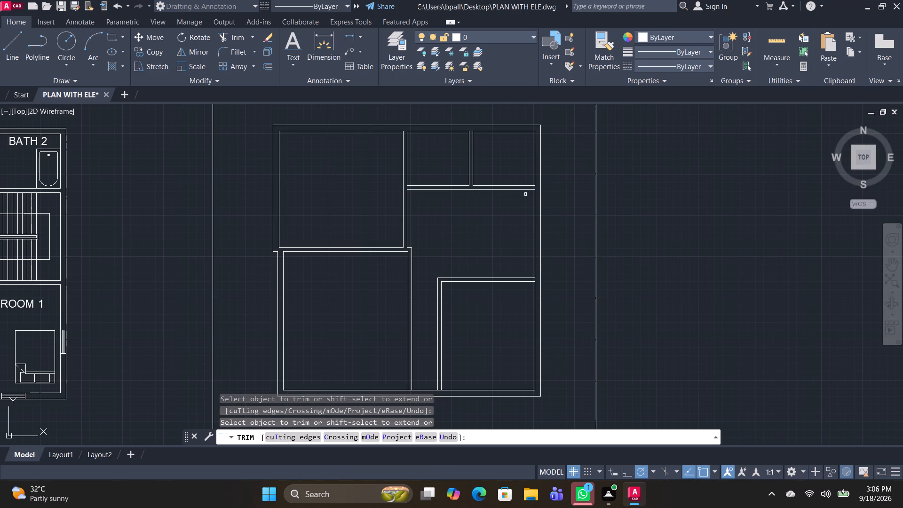
{"action": "scroll", "coordinate": [400, 193], "scroll_direction": "up", "scroll_amount": 2}
{"action": "left_click", "coordinate": [414, 179]}
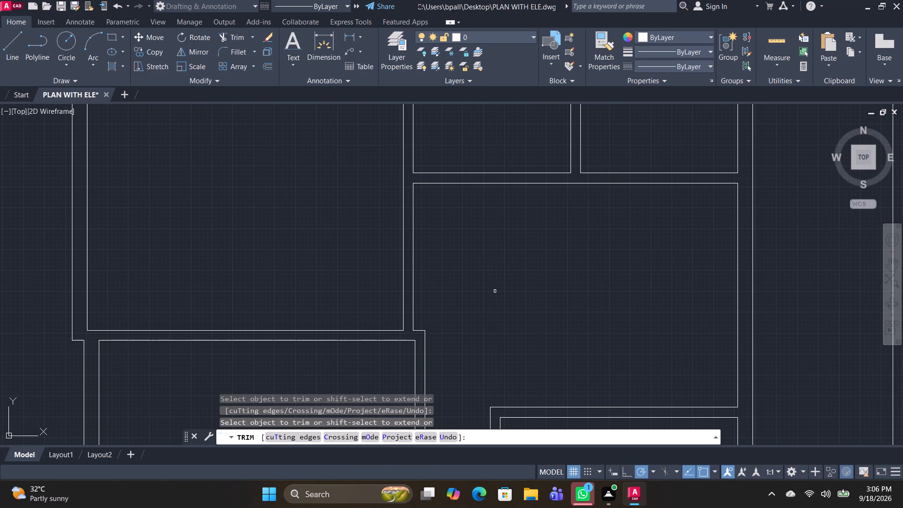
{"action": "scroll", "coordinate": [476, 317], "scroll_direction": "down", "scroll_amount": 1}
{"action": "middle_click_drag", "start_coordinate": [518, 317], "coordinate": [359, 185]}
{"action": "key", "text": "space"}
Delete the large rectangle surrounding the second layout.
{"action": "middle_click_drag", "start_coordinate": [471, 250], "coordinate": [493, 350]}
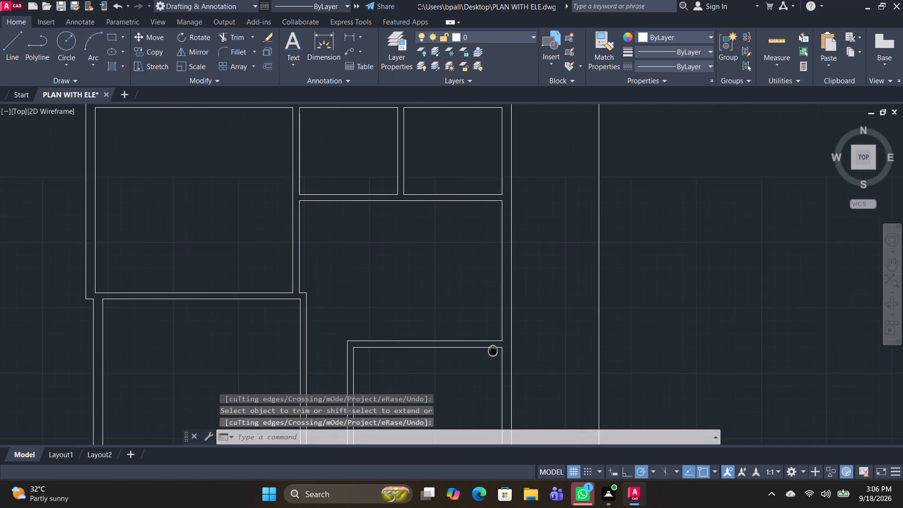
{"action": "middle_click_drag", "start_coordinate": [493, 350], "coordinate": [498, 349]}
{"action": "left_click_drag", "start_coordinate": [620, 330], "coordinate": [610, 312]}
{"action": "left_click", "coordinate": [590, 280]}
{"action": "key", "text": "Delete"}
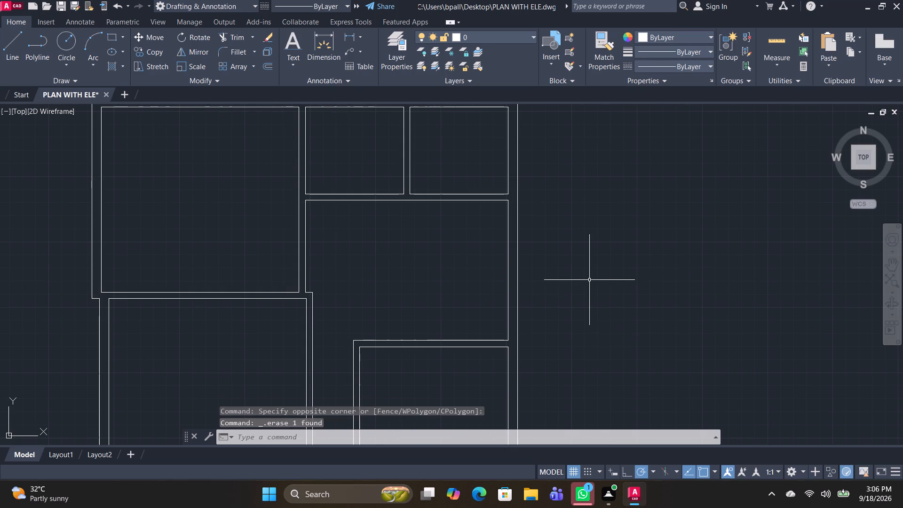
Copy the staircase with its UP and DN labels into the second layout, aligned to the matching upper-right inner corner of the stair area.
{"action": "scroll", "coordinate": [525, 293], "scroll_direction": "down", "scroll_amount": 3}
{"action": "scroll", "coordinate": [304, 328], "scroll_direction": "up", "scroll_amount": 2}
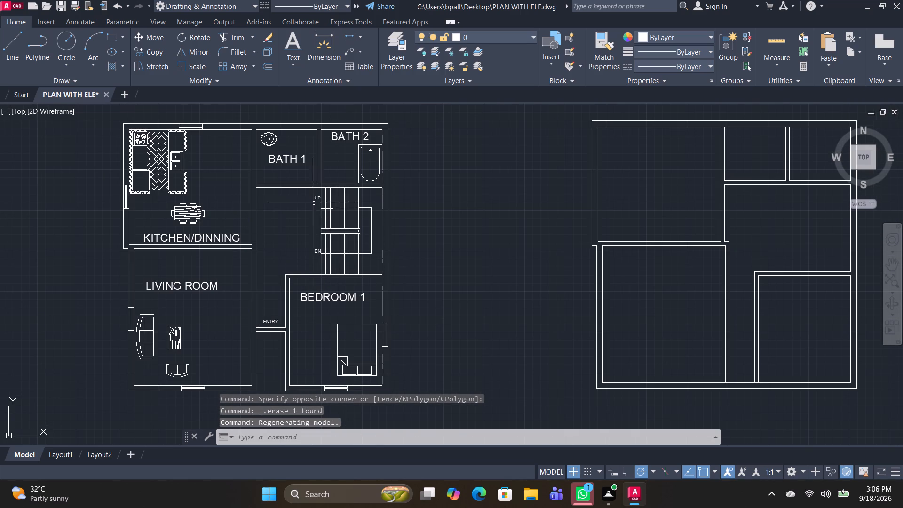
{"action": "left_click", "coordinate": [377, 194]}
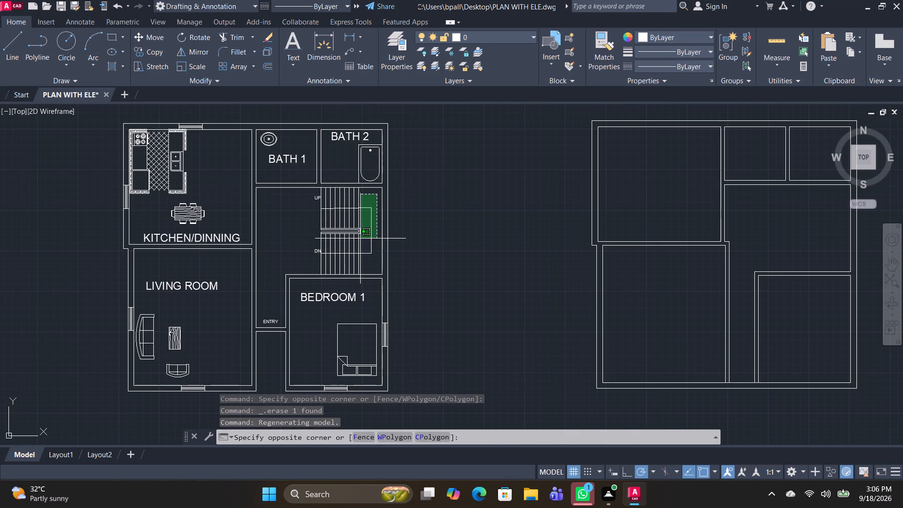
{"action": "left_click", "coordinate": [295, 266]}
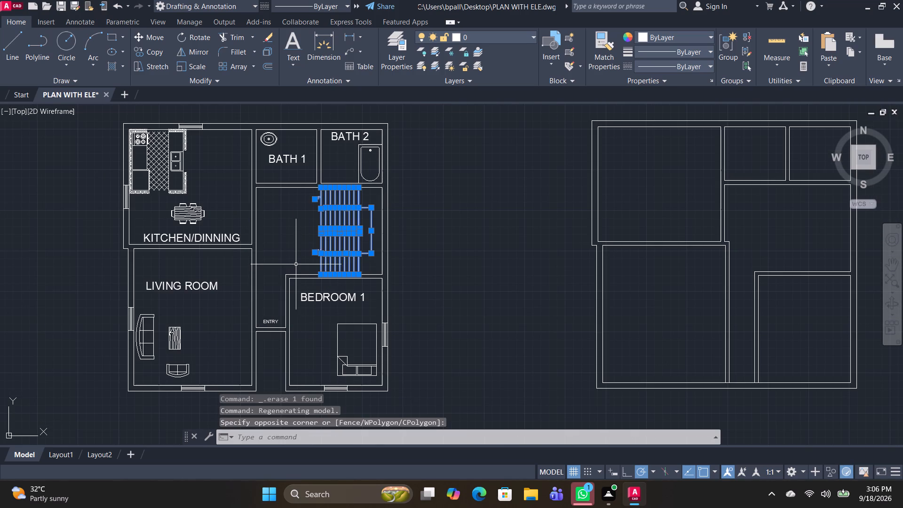
{"action": "type", "text": "CO"}
{"action": "key", "text": "space"}
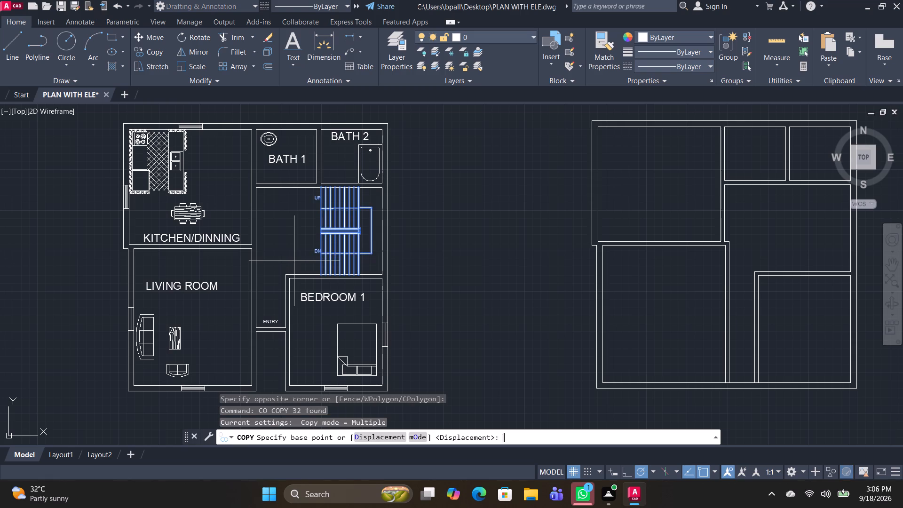
{"action": "left_click", "coordinate": [383, 189]}
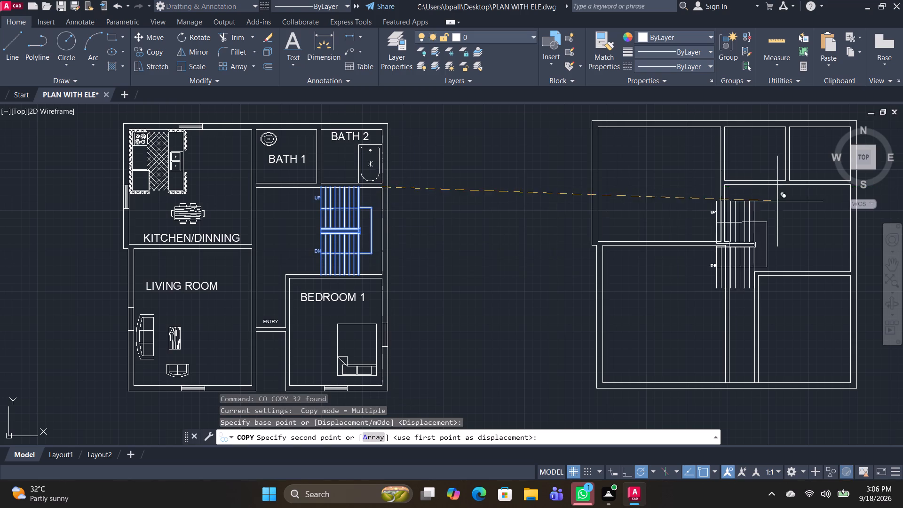
{"action": "middle_click_drag", "start_coordinate": [778, 201], "coordinate": [439, 229]}
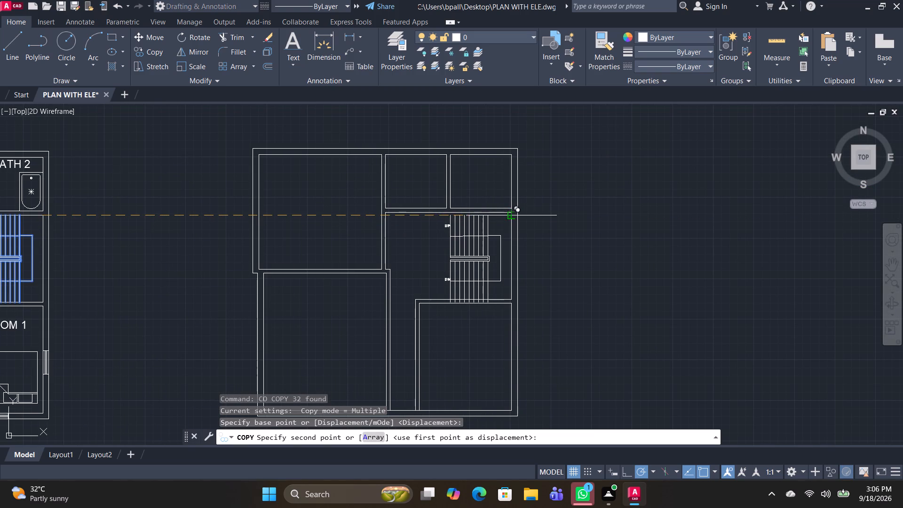
{"action": "left_click", "coordinate": [511, 209]}
{"action": "key", "text": "space"}
{"action": "scroll", "coordinate": [663, 273], "scroll_direction": "down", "scroll_amount": 1}
{"action": "middle_click_drag", "start_coordinate": [332, 322], "coordinate": [362, 310]}
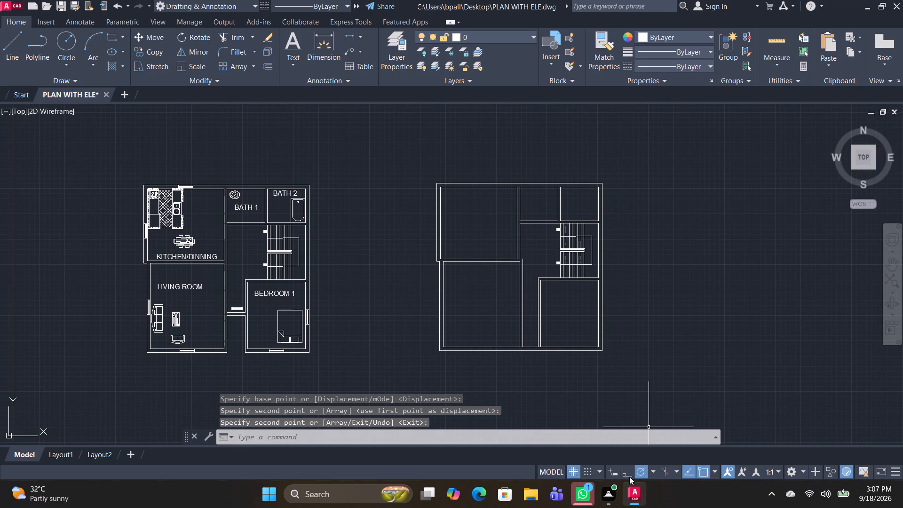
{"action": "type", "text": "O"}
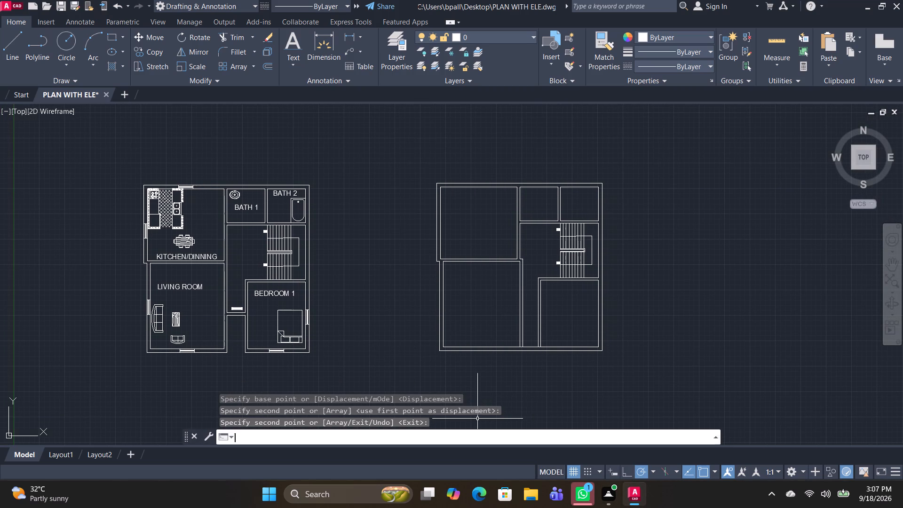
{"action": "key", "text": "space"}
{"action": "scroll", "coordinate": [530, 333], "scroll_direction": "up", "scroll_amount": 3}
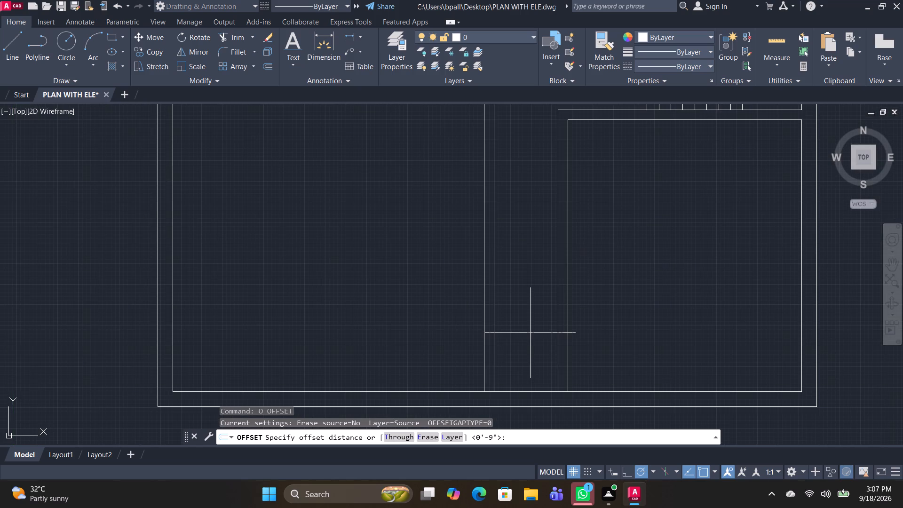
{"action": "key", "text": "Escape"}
Trim the inner bottom wall line where the two passage walls meet it in the second layout.
{"action": "type", "text": "TR"}
{"action": "key", "text": "space"}
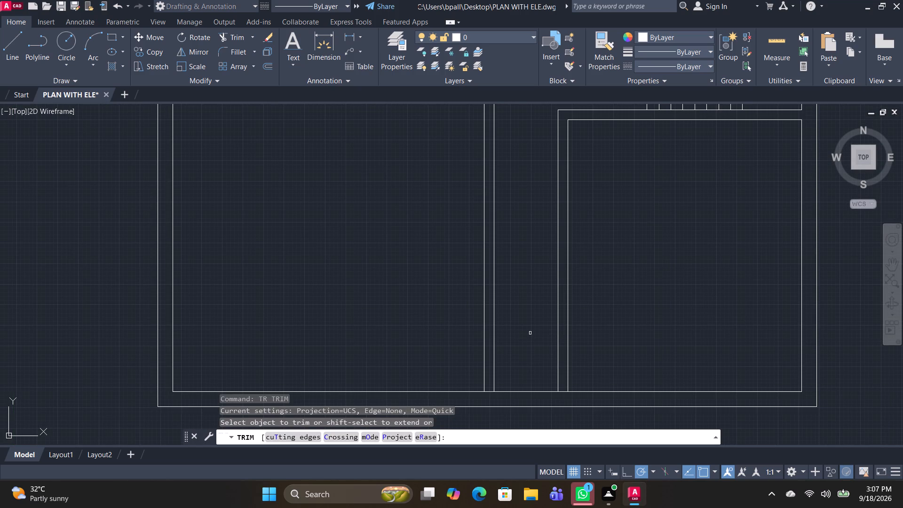
{"action": "left_click", "coordinate": [488, 392]}
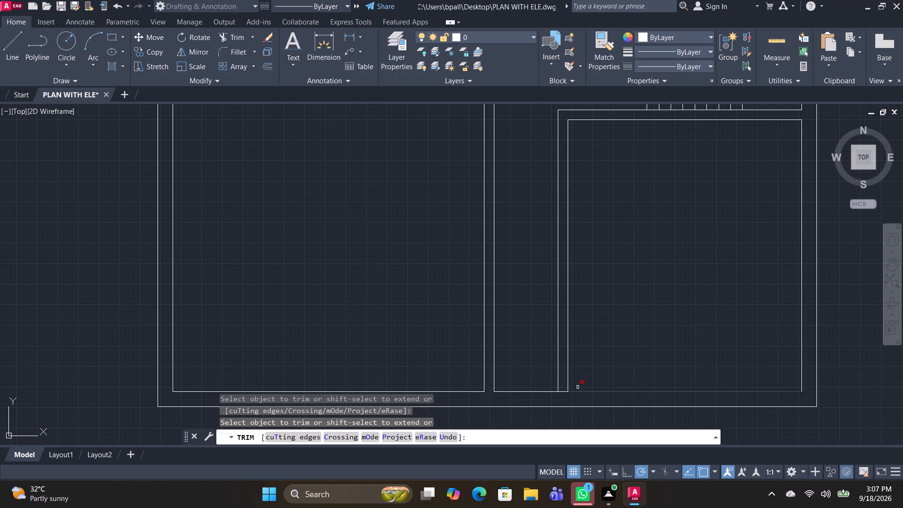
{"action": "left_click", "coordinate": [564, 392]}
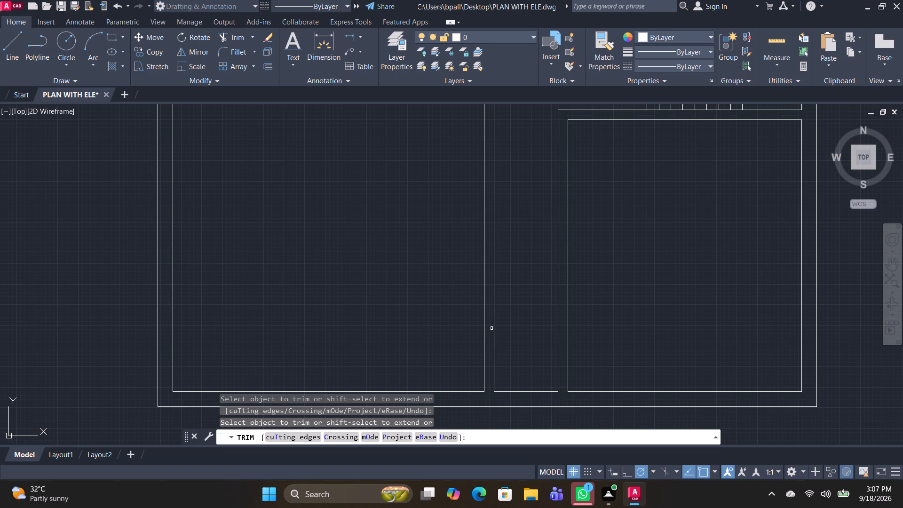
{"action": "key", "text": "space"}
Offset the passage's bottom line 6'11" upward between the two lower rooms.
{"action": "type", "text": "O"}
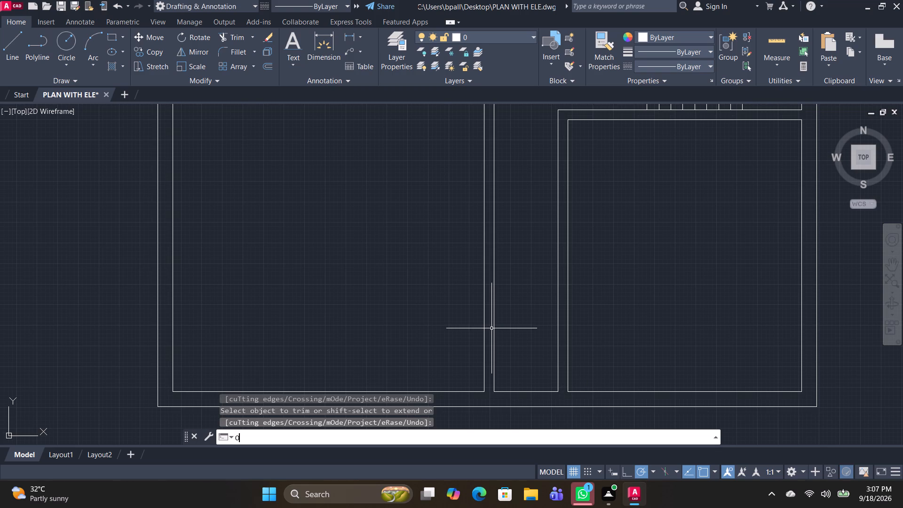
{"action": "key", "text": "space"}
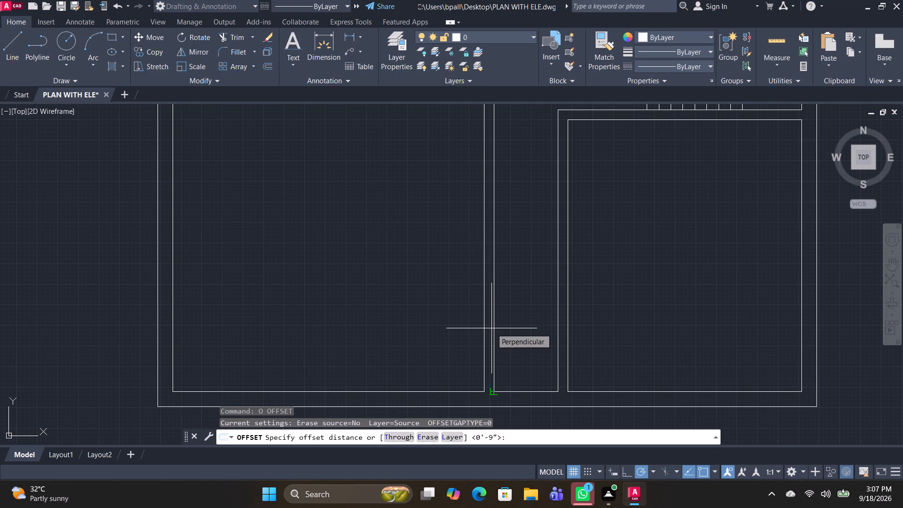
{"action": "type", "text": "6'11\""}
{"action": "key", "text": "Return"}
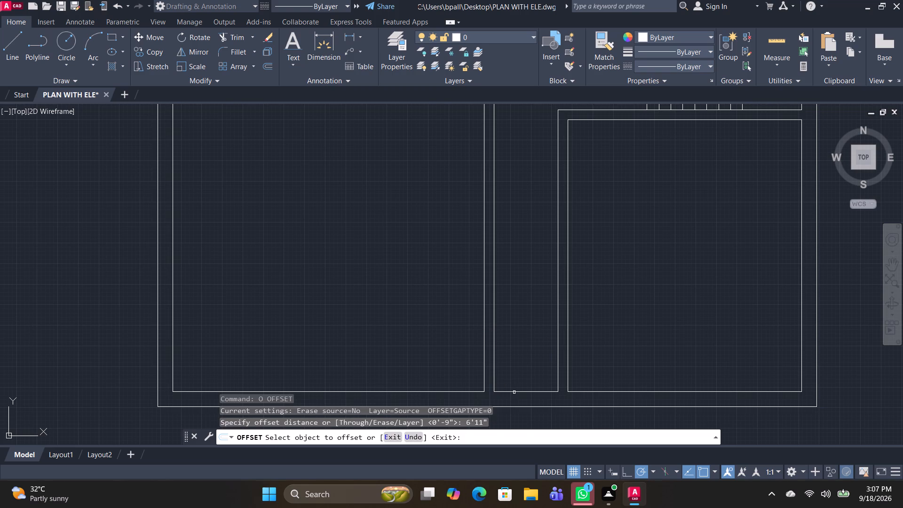
{"action": "left_click", "coordinate": [514, 393]}
{"action": "left_click", "coordinate": [518, 251]}
{"action": "key", "text": "space"}
Offset the new passage cross line 6" upward to form a cross wall.
{"action": "key", "text": "space"}
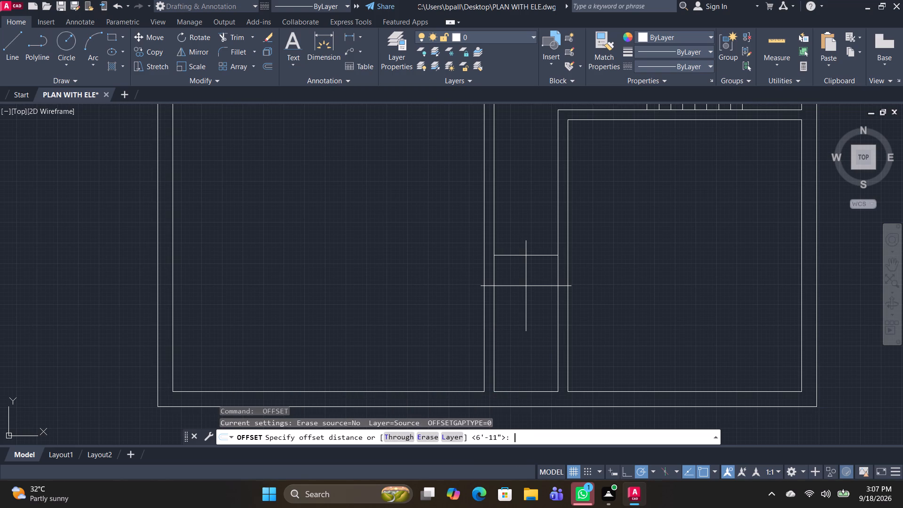
{"action": "type", "text": "6\""}
{"action": "key", "text": "Return"}
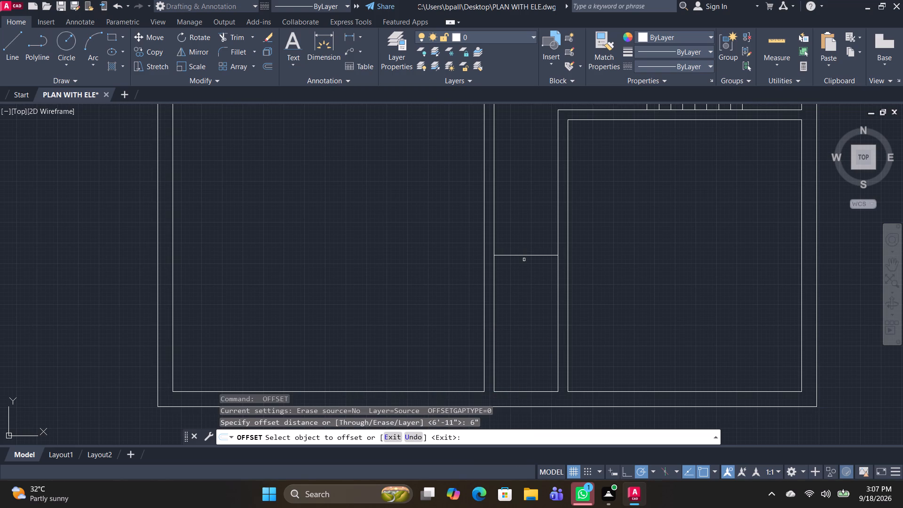
{"action": "left_click", "coordinate": [527, 254]}
{"action": "left_click", "coordinate": [528, 228]}
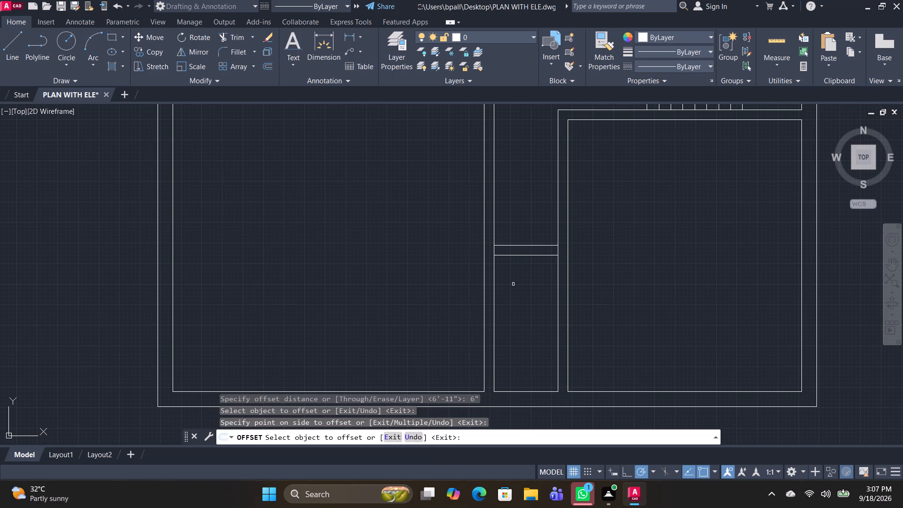
{"action": "key", "text": "Escape"}
Trim both passage side lines between the two cross-wall lines to open the wall junctions.
{"action": "type", "text": "TR"}
{"action": "key", "text": "space"}
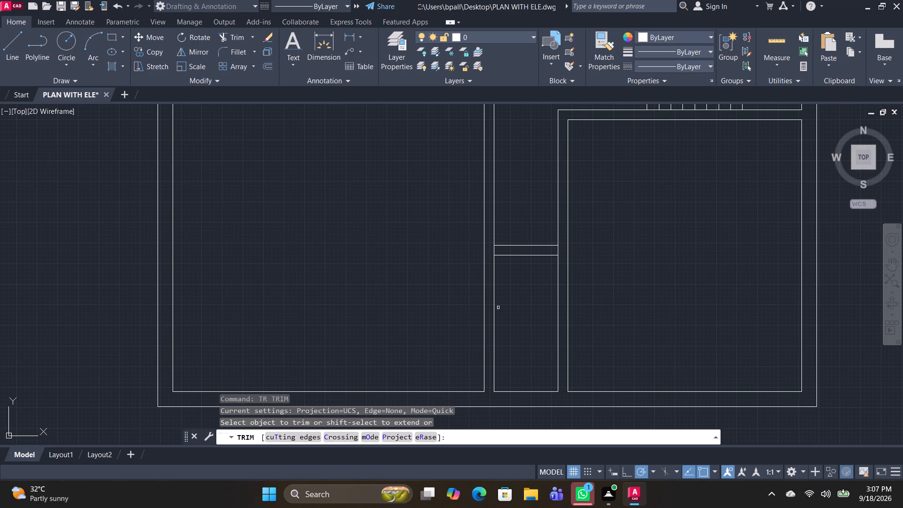
{"action": "left_click", "coordinate": [494, 250]}
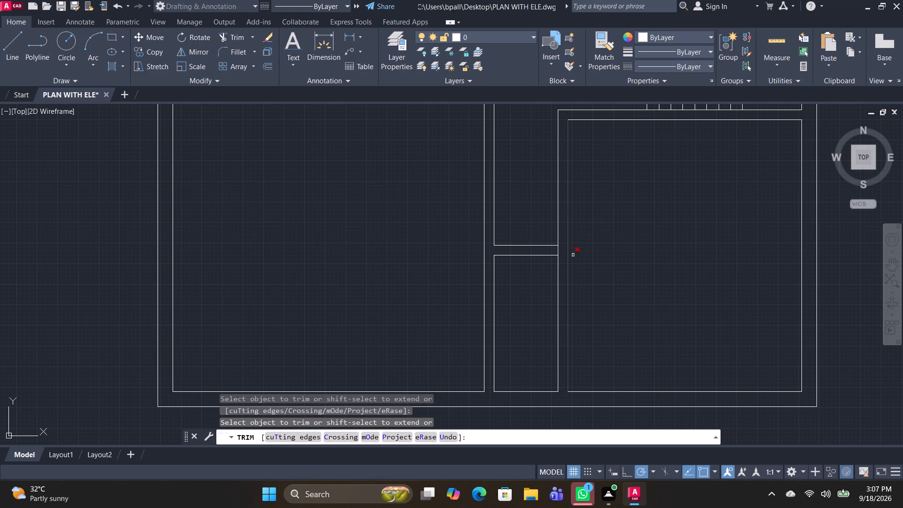
{"action": "left_click", "coordinate": [559, 250]}
{"action": "middle_click_drag", "start_coordinate": [535, 333], "coordinate": [515, 256]}
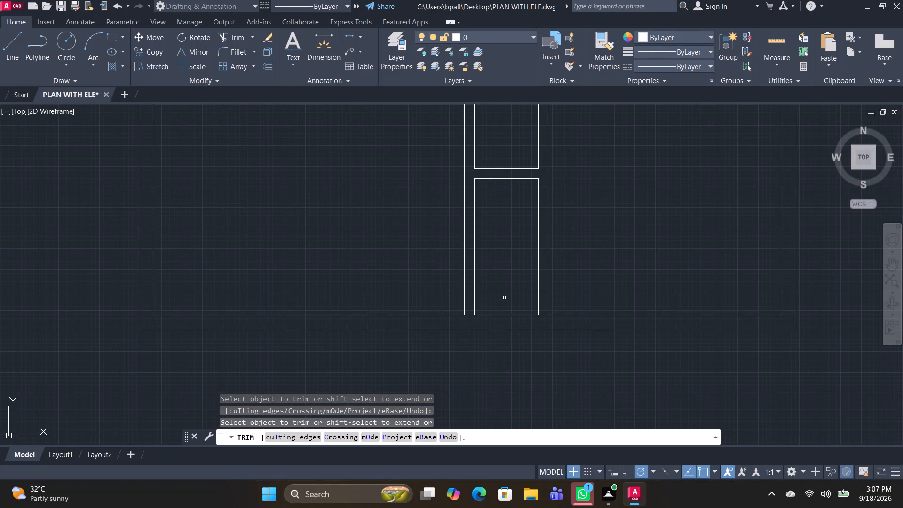
{"action": "key", "text": "space"}
Offset the passage's bottom line 2' downward, beyond the outer bottom wall.
{"action": "left_click_drag", "start_coordinate": [495, 313], "coordinate": [495, 319]}
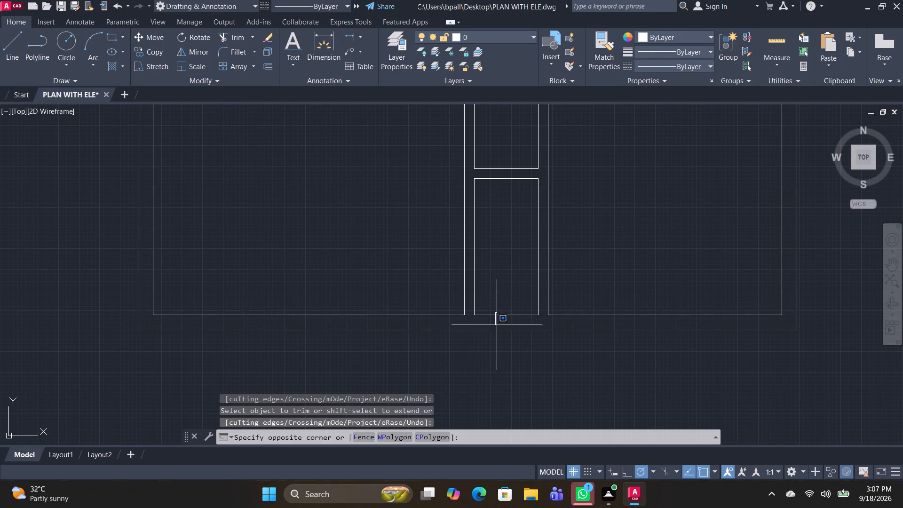
{"action": "left_click", "coordinate": [501, 319]}
{"action": "left_click", "coordinate": [504, 319]}
{"action": "left_click", "coordinate": [499, 307]}
{"action": "type", "text": "O"}
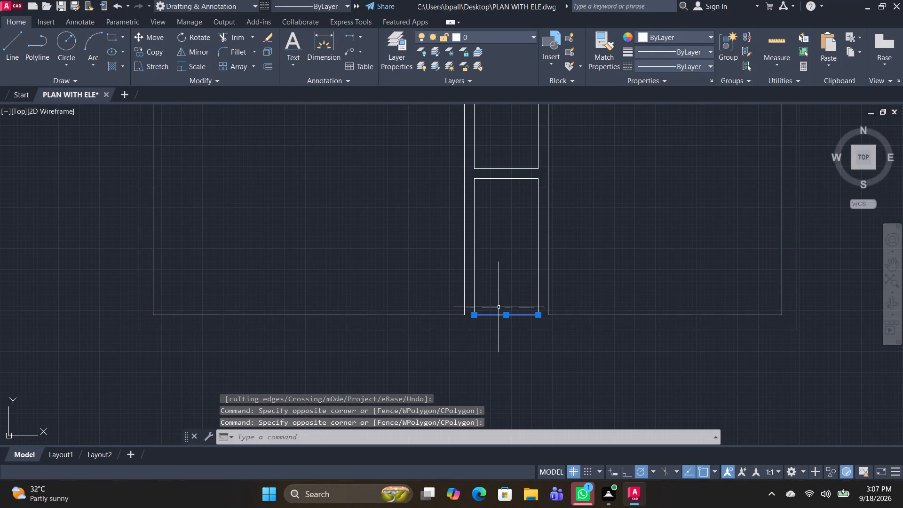
{"action": "key", "text": "space"}
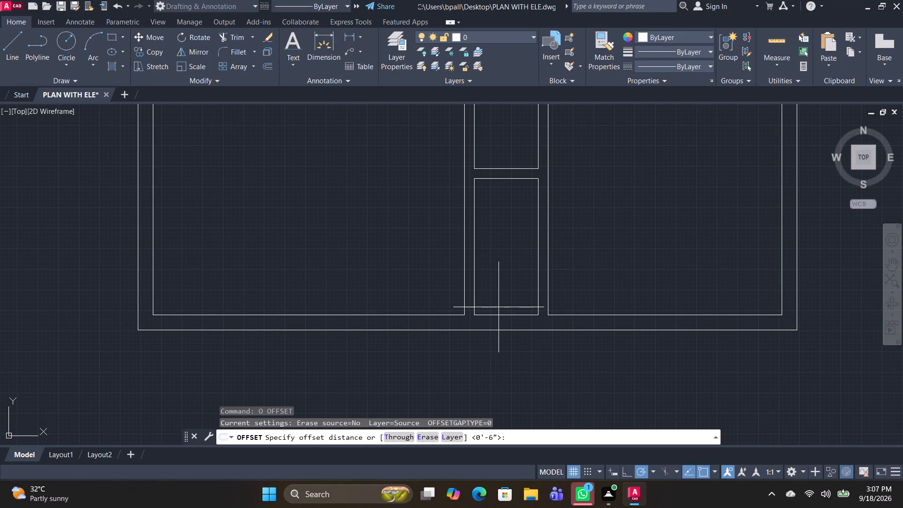
{"action": "type", "text": "2'"}
{"action": "key", "text": "Return"}
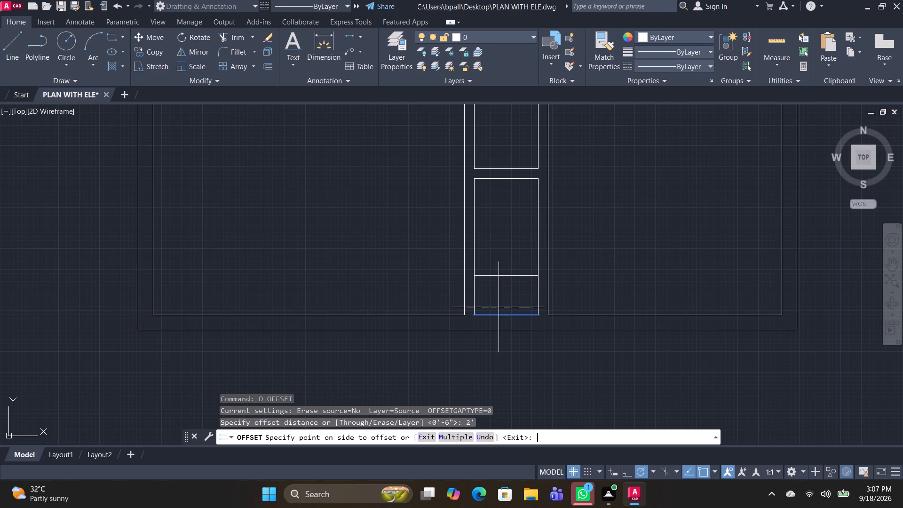
{"action": "left_click", "coordinate": [510, 436]}
{"action": "scroll", "coordinate": [484, 315], "scroll_direction": "up", "scroll_amount": 1}
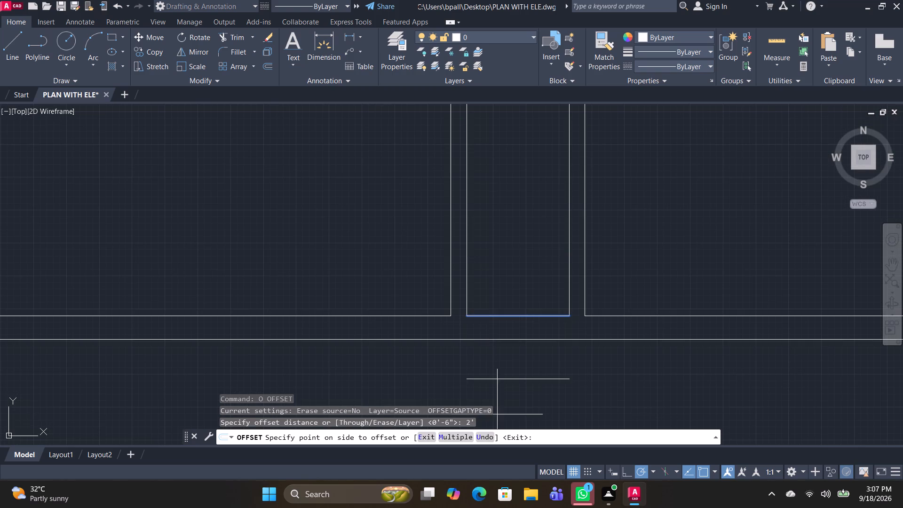
{"action": "left_click", "coordinate": [504, 405]}
{"action": "scroll", "coordinate": [565, 361], "scroll_direction": "down", "scroll_amount": 2}
{"action": "key", "text": "Escape"}
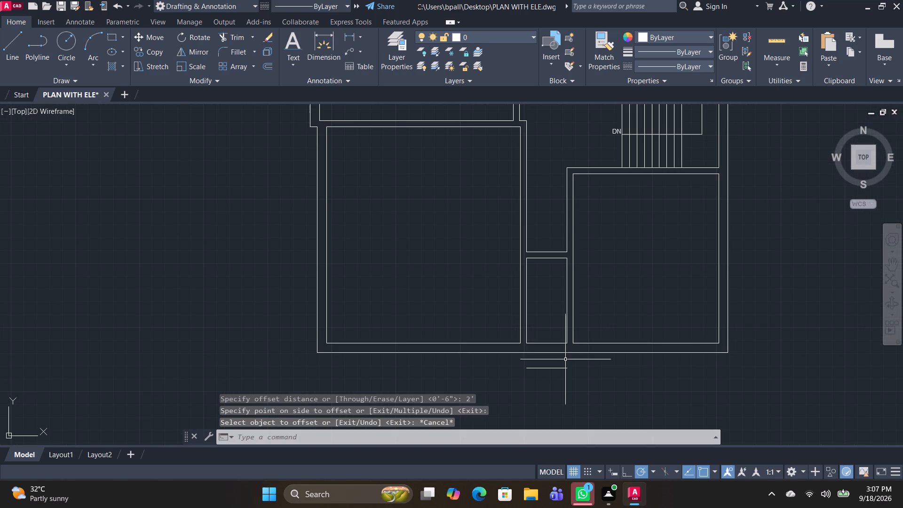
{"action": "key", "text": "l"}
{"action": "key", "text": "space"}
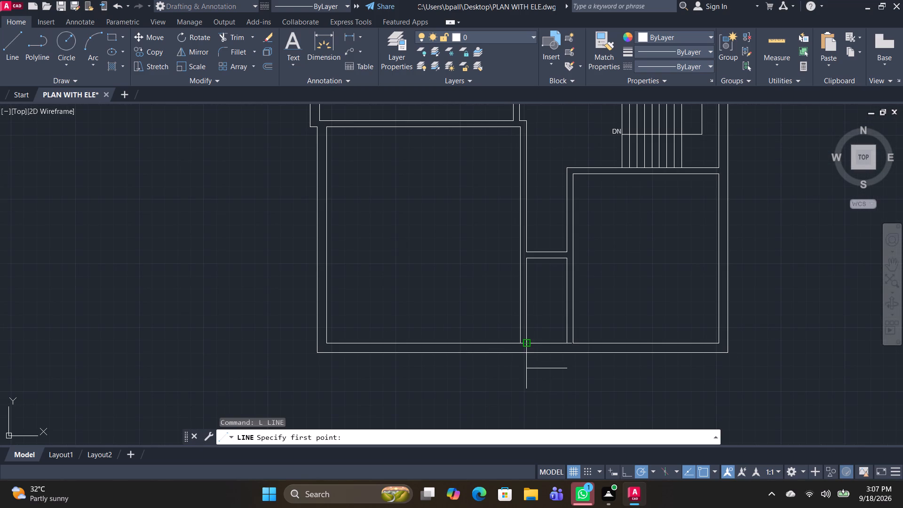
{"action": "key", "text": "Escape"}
Extend both inner side lines of the passage down to the new offset line below the outer wall.
{"action": "type", "text": "TR"}
{"action": "key", "text": "space"}
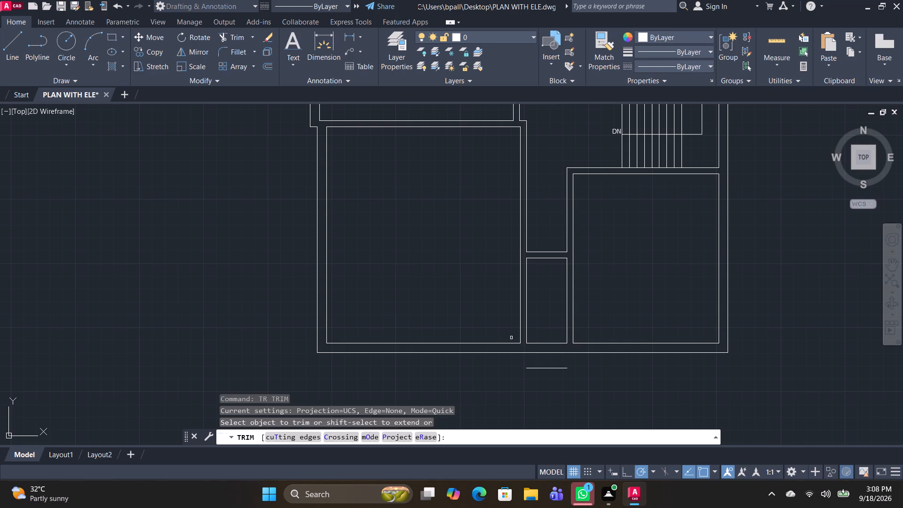
{"action": "left_click", "coordinate": [527, 339], "text": "shift"}
{"action": "scroll", "coordinate": [518, 340], "scroll_direction": "up", "scroll_amount": 4, "text": "shift"}
{"action": "left_click", "coordinate": [561, 389], "text": "shift"}
{"action": "middle_click_drag", "start_coordinate": [573, 381], "coordinate": [520, 237]}
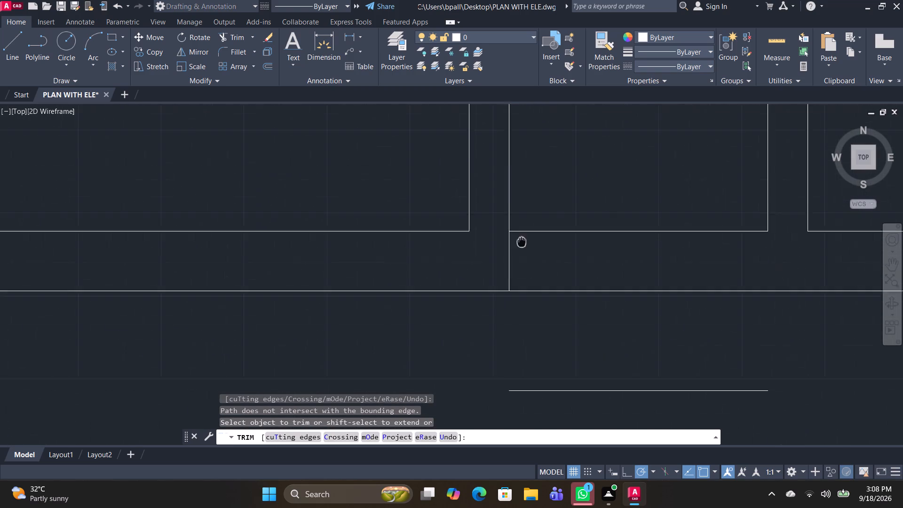
{"action": "middle_click_drag", "start_coordinate": [520, 237], "coordinate": [515, 230]}
{"action": "left_click", "coordinate": [502, 257], "text": "shift"}
{"action": "left_click", "coordinate": [760, 210], "text": "shift"}
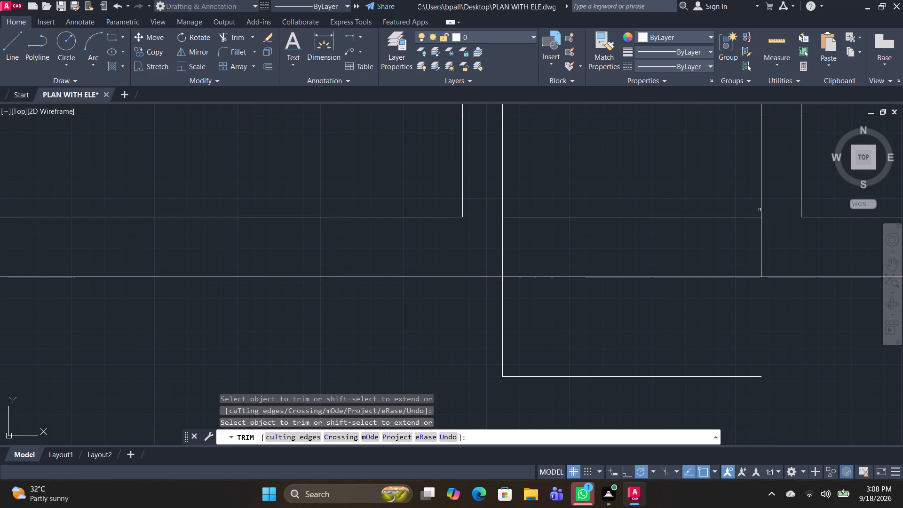
{"action": "left_click", "coordinate": [760, 247], "text": "shift"}
{"action": "scroll", "coordinate": [567, 343], "scroll_direction": "down", "scroll_amount": 1}
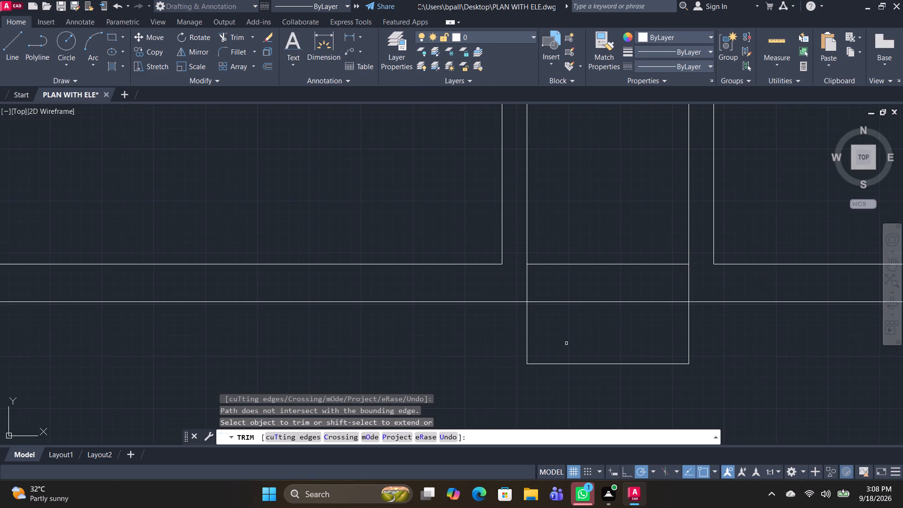
Trim the inner and outer bottom wall lines between the passage's two side lines.
{"action": "left_click_drag", "start_coordinate": [570, 344], "coordinate": [569, 203]}
{"action": "scroll", "coordinate": [586, 245], "scroll_direction": "down", "scroll_amount": 2}
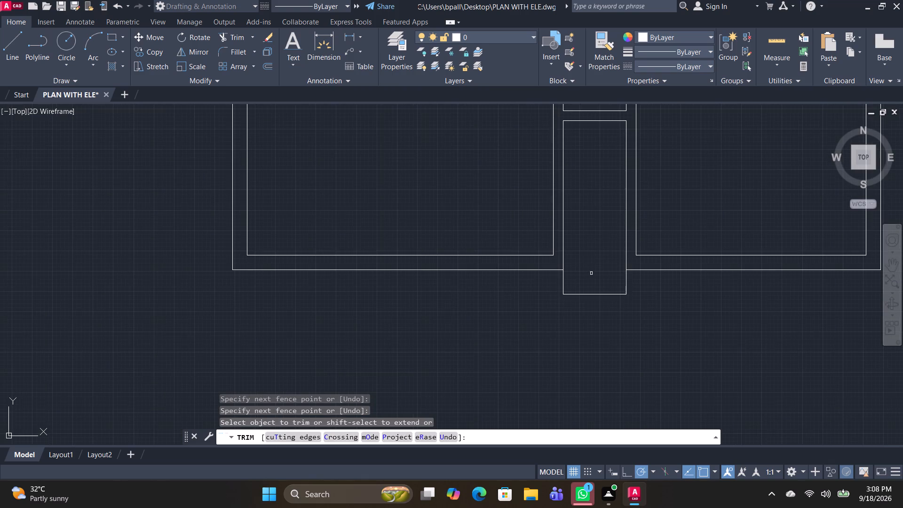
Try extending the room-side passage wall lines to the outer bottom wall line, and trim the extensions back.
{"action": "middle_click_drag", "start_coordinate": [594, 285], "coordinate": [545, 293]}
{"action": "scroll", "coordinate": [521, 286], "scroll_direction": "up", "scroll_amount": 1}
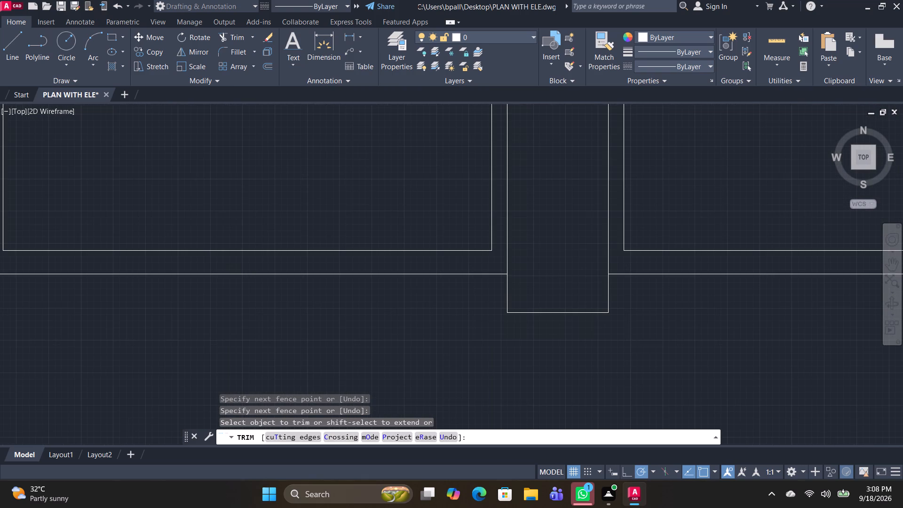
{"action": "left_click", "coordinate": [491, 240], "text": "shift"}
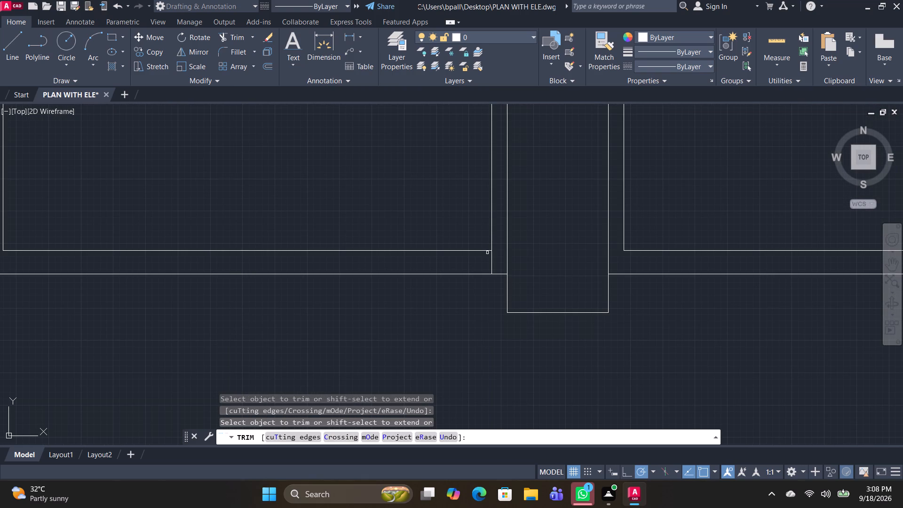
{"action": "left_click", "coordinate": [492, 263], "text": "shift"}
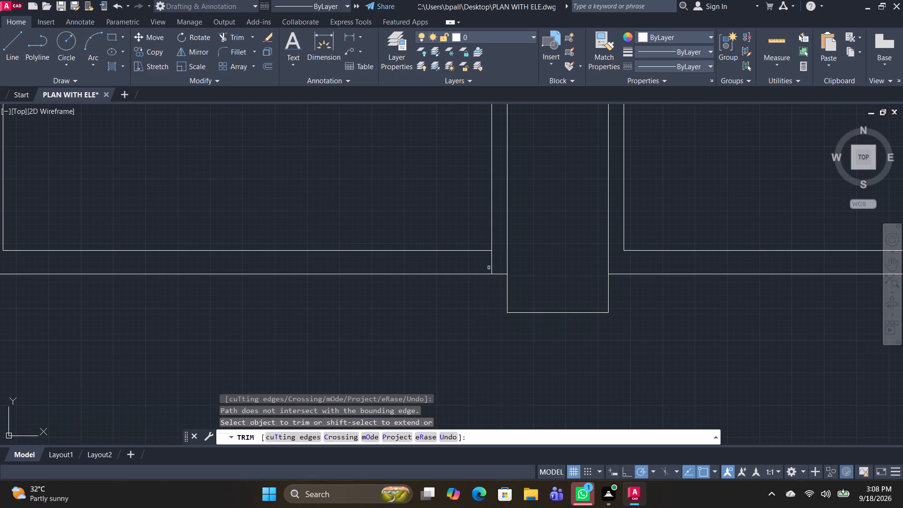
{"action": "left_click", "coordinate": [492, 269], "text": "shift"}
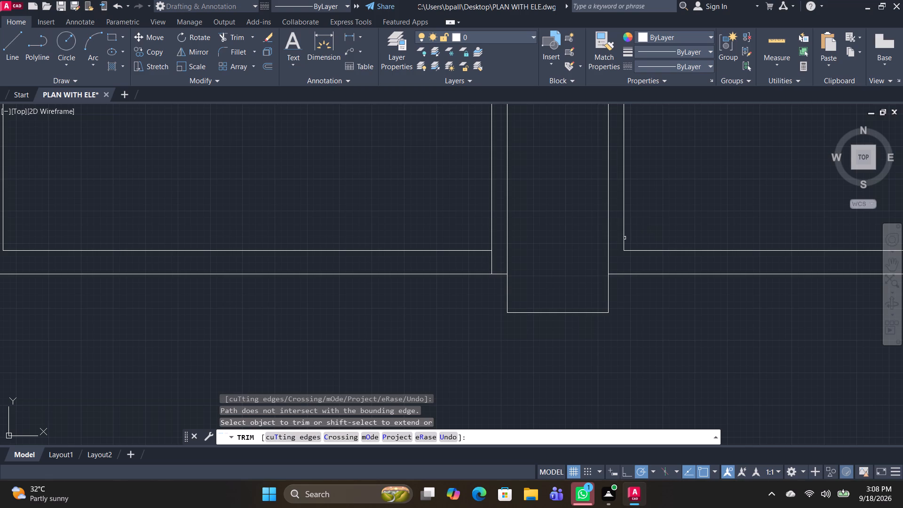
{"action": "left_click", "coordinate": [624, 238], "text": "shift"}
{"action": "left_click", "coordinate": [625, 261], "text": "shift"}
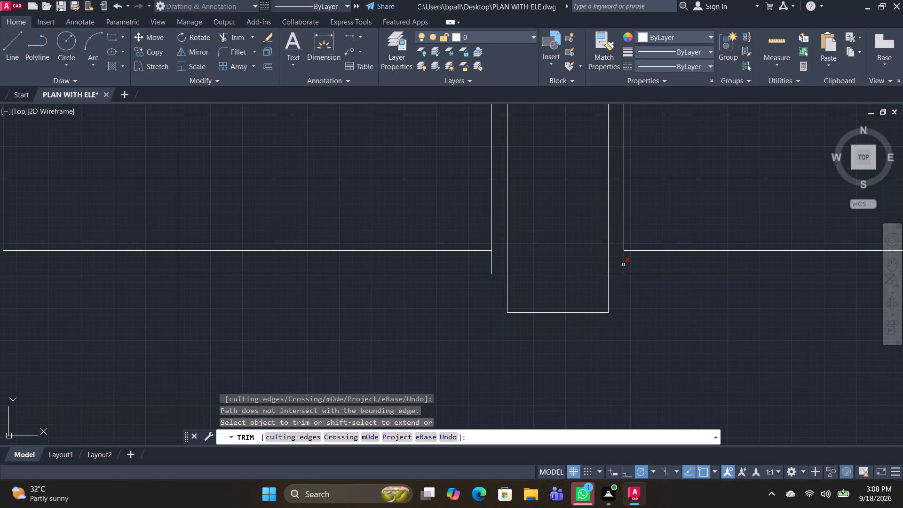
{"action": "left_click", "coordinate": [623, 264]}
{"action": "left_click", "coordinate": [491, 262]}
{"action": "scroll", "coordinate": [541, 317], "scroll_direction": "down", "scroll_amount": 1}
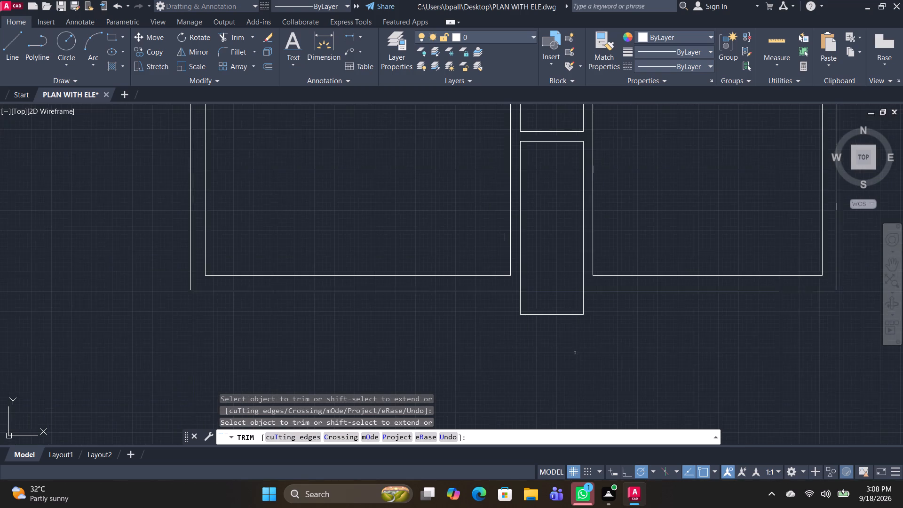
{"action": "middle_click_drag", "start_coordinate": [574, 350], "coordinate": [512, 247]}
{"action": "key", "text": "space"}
Draw a horizontal helper line about 15'-6" long below the projecting end of the passage.
{"action": "type", "text": "L"}
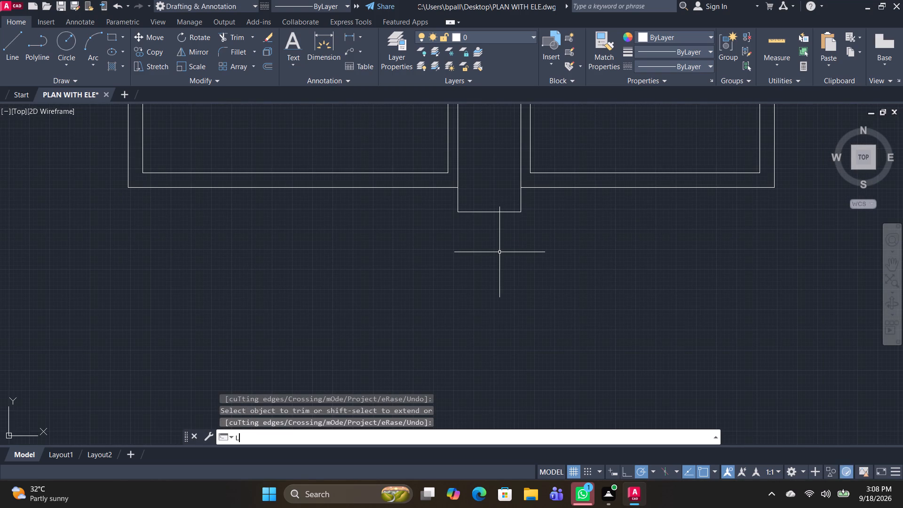
{"action": "key", "text": "space"}
{"action": "left_click_drag", "start_coordinate": [365, 296], "coordinate": [400, 299]}
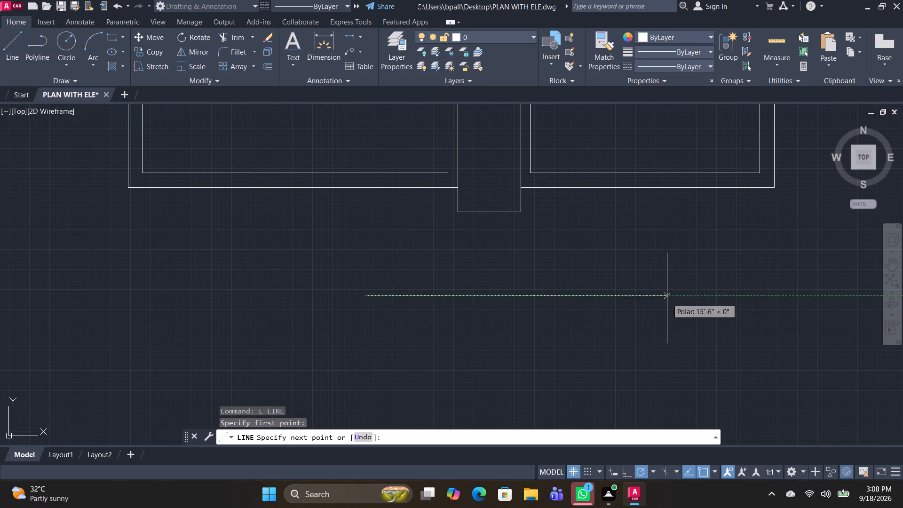
{"action": "left_click", "coordinate": [667, 297]}
{"action": "key", "text": "space"}
Extend both room-side passage wall lines down to the horizontal helper line.
{"action": "type", "text": "TR"}
{"action": "key", "text": "space"}
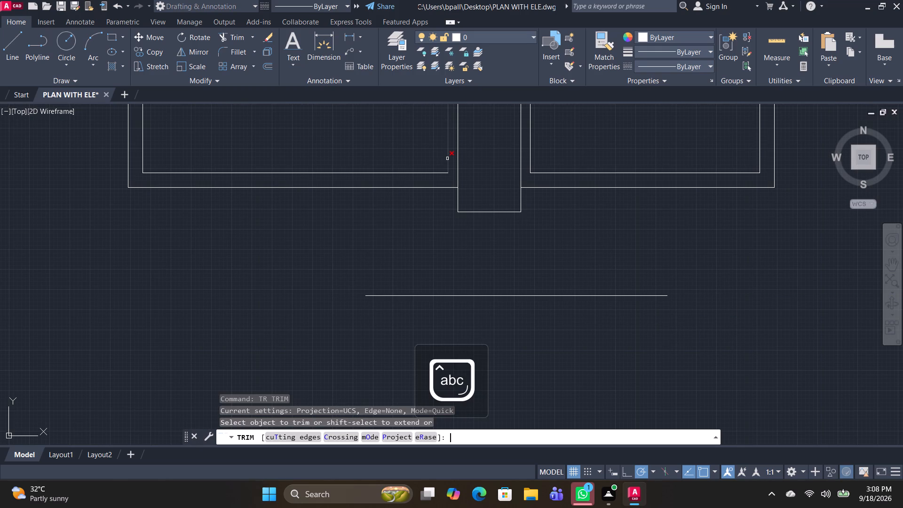
{"action": "left_click", "coordinate": [447, 170], "text": "shift"}
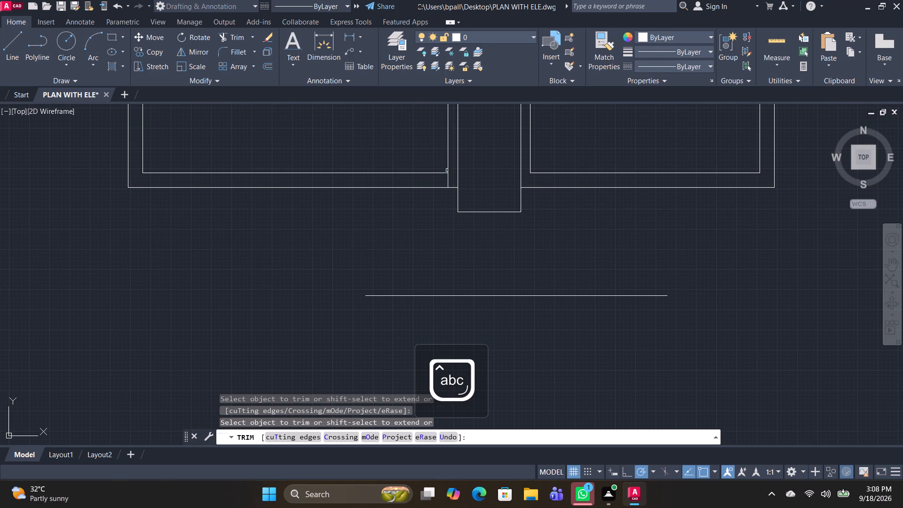
{"action": "left_click", "coordinate": [447, 181], "text": "shift"}
{"action": "left_click", "coordinate": [532, 165], "text": "shift"}
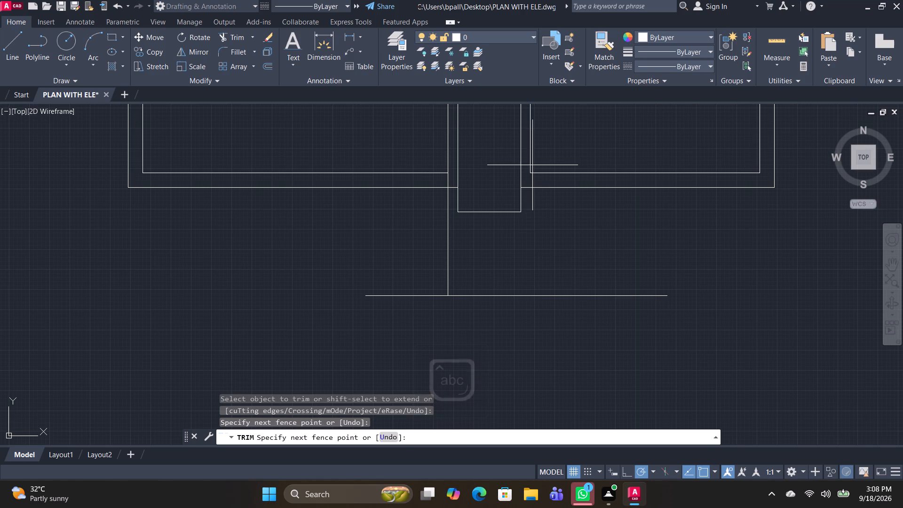
{"action": "left_click", "coordinate": [527, 176], "text": "shift"}
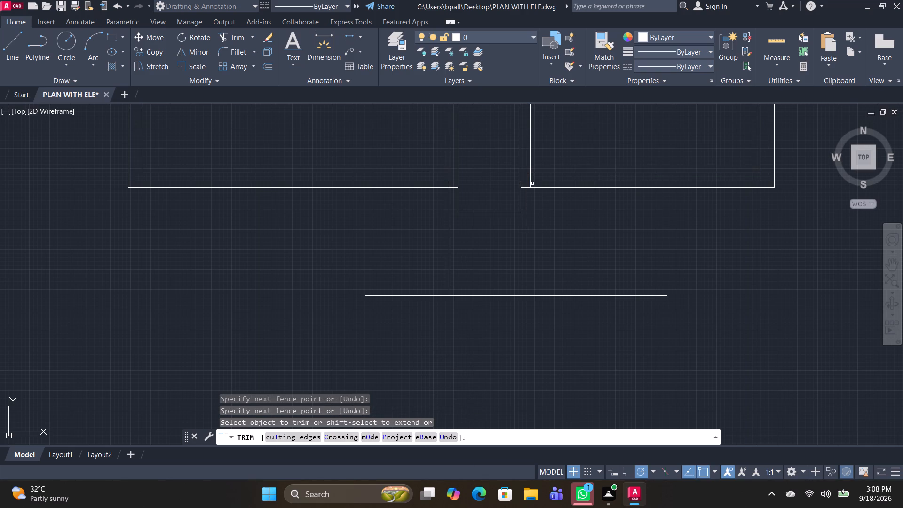
{"action": "left_click", "coordinate": [531, 183], "text": "shift"}
{"action": "key", "text": "space"}
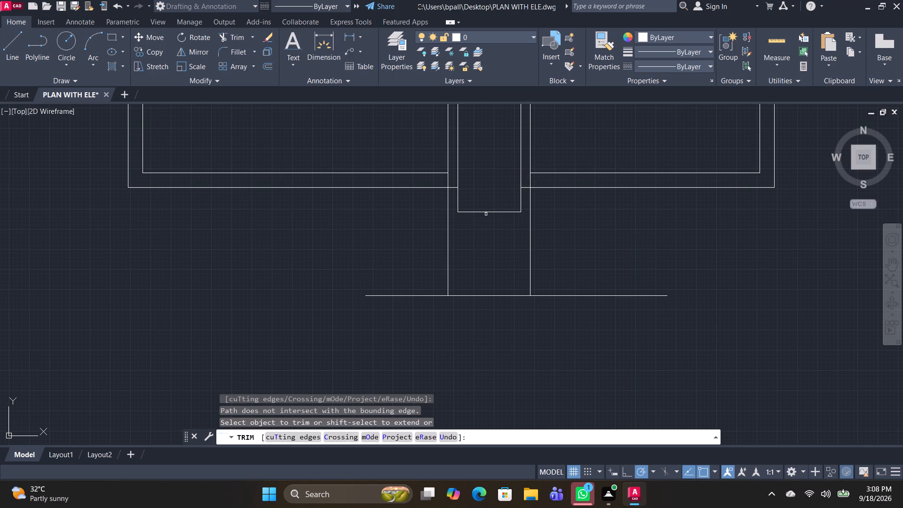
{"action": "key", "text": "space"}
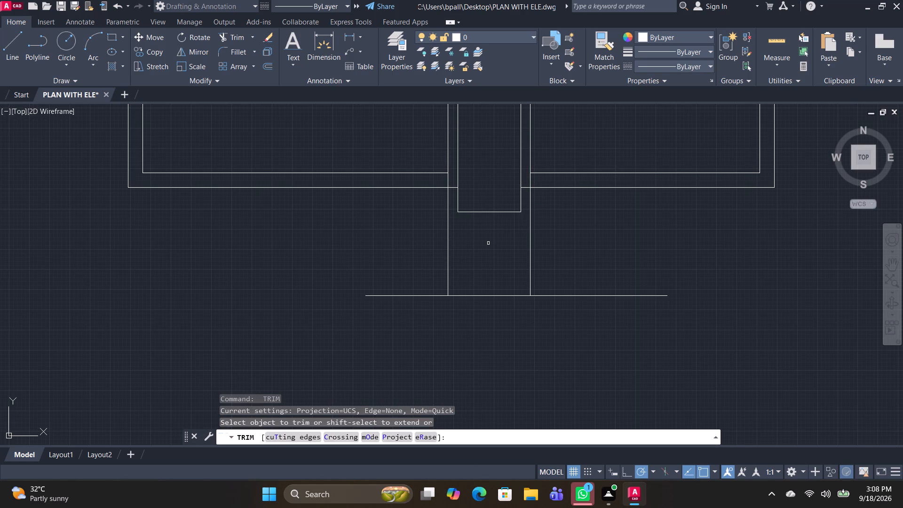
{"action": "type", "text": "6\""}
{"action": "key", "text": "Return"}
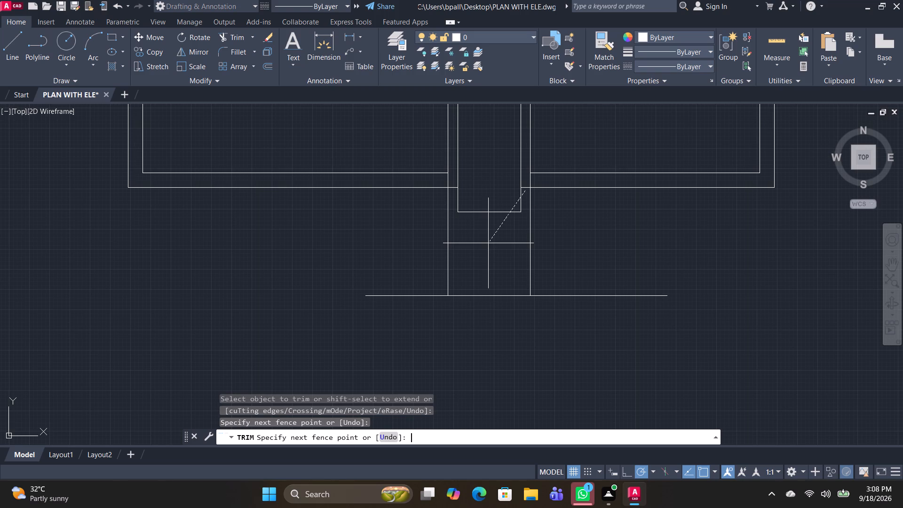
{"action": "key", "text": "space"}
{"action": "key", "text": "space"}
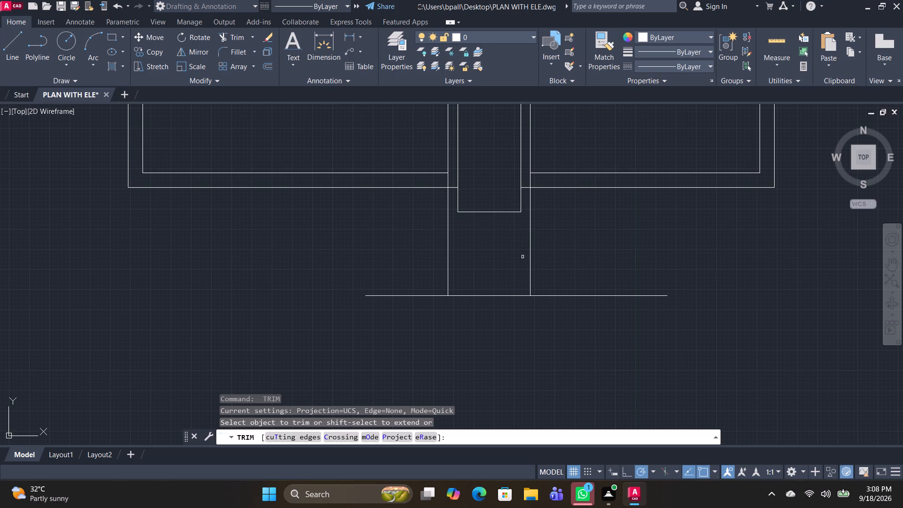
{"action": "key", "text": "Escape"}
Offset the bottom line of the passage projection 6" downward.
{"action": "type", "text": "o"}
{"action": "key", "text": "space"}
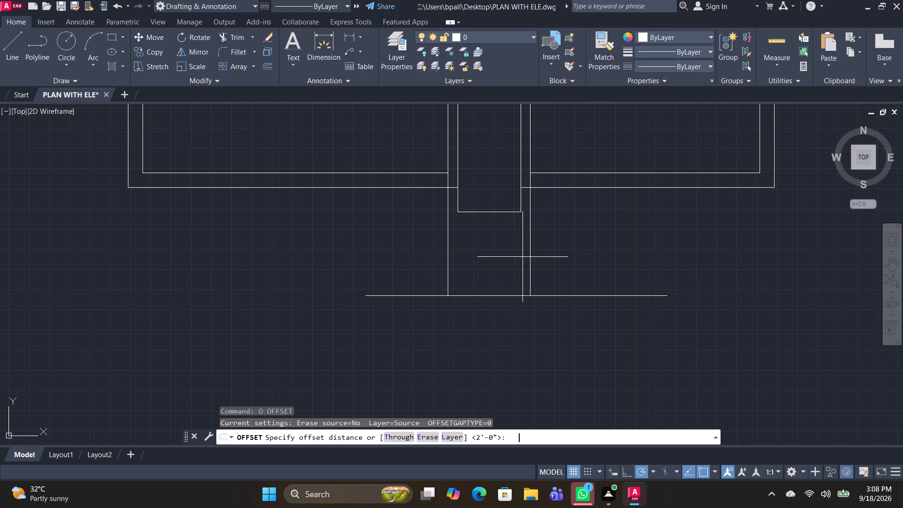
{"action": "type", "text": "6\""}
{"action": "key", "text": "Return"}
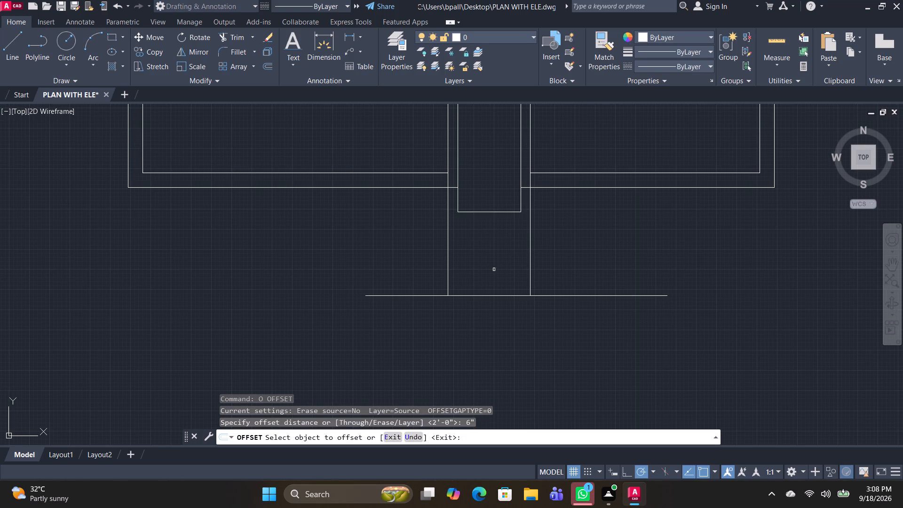
{"action": "left_click", "coordinate": [495, 211]}
{"action": "left_click", "coordinate": [495, 236]}
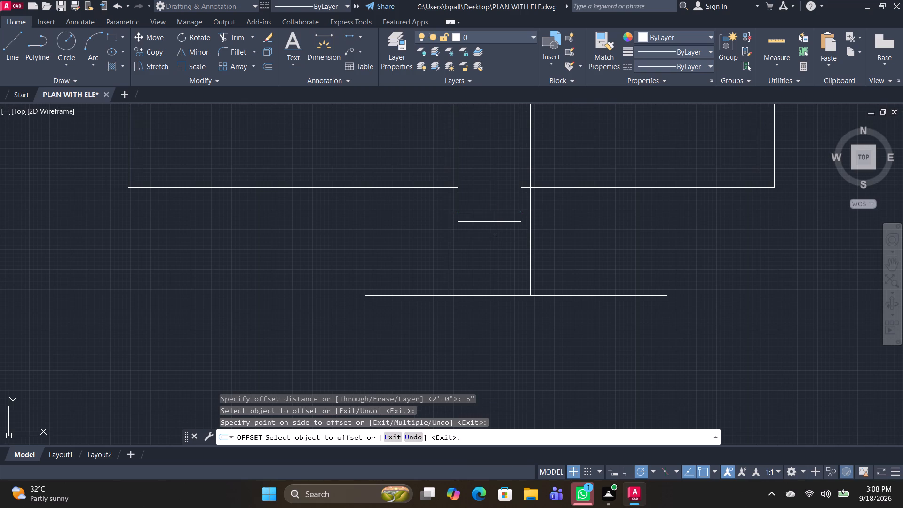
{"action": "type", "text": "tr"}
{"action": "key", "text": "Escape"}
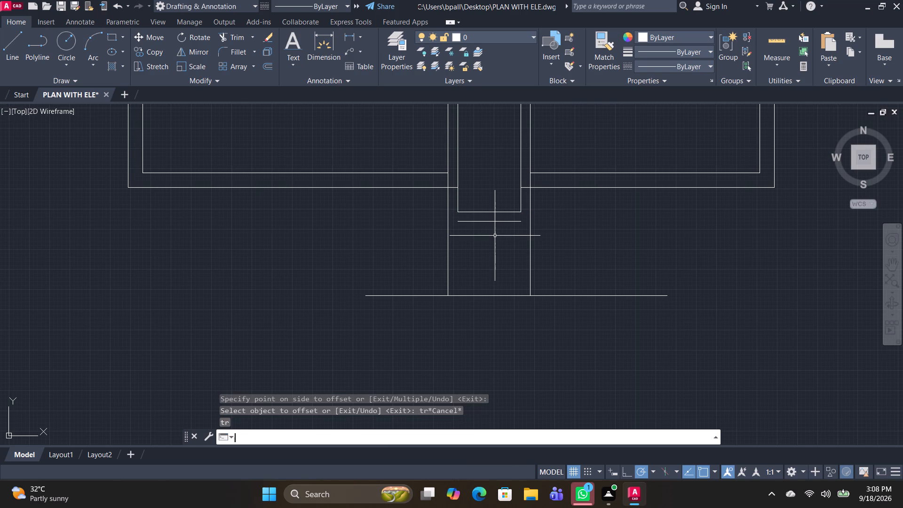
Extend the new bottom line to both outer side lines and trim the side lines below it to close the projection's outer wall.
{"action": "type", "text": "tr"}
{"action": "key", "text": "space"}
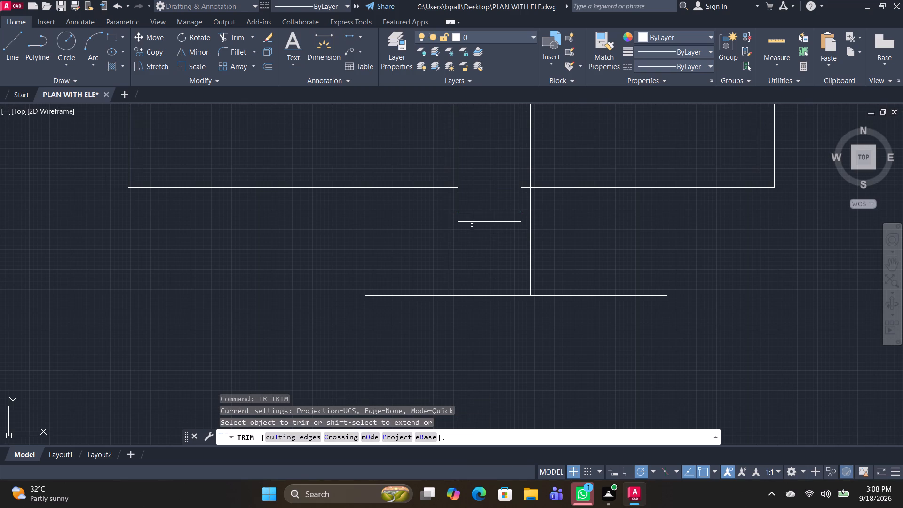
{"action": "left_click", "coordinate": [469, 223], "text": "shift"}
{"action": "left_click", "coordinate": [453, 219], "text": "shift"}
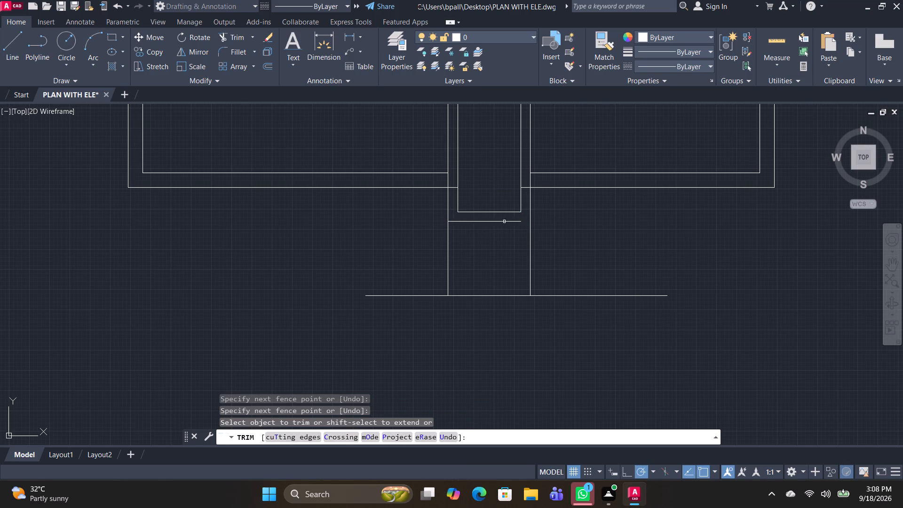
{"action": "left_click", "coordinate": [518, 222], "text": "shift"}
{"action": "left_click_drag", "start_coordinate": [547, 236], "coordinate": [375, 242]}
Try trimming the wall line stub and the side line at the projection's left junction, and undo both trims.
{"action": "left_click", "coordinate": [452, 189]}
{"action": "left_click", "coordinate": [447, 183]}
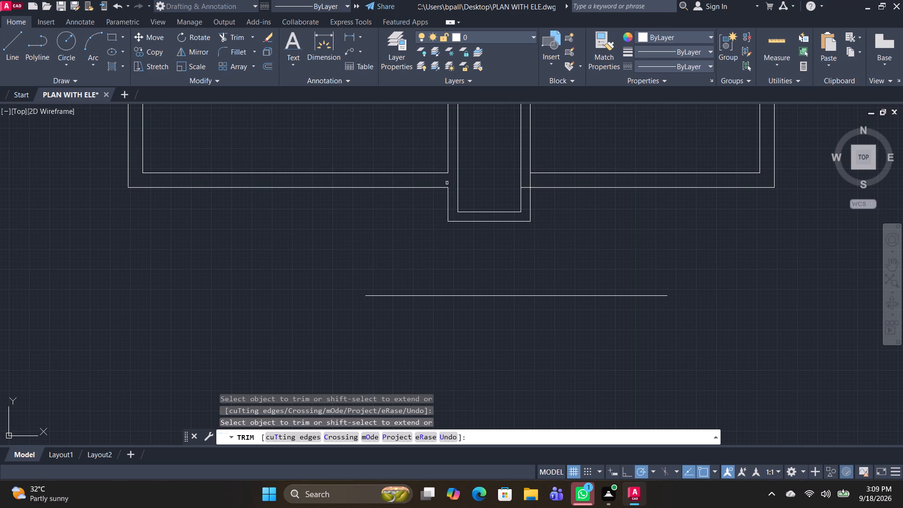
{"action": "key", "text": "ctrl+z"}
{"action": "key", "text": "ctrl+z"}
Trim both outer side lines of the projection where they cross the thickness of the bottom outer wall.
{"action": "left_click", "coordinate": [447, 180]}
{"action": "left_click", "coordinate": [532, 183]}
{"action": "middle_click_drag", "start_coordinate": [489, 200], "coordinate": [440, 185]}
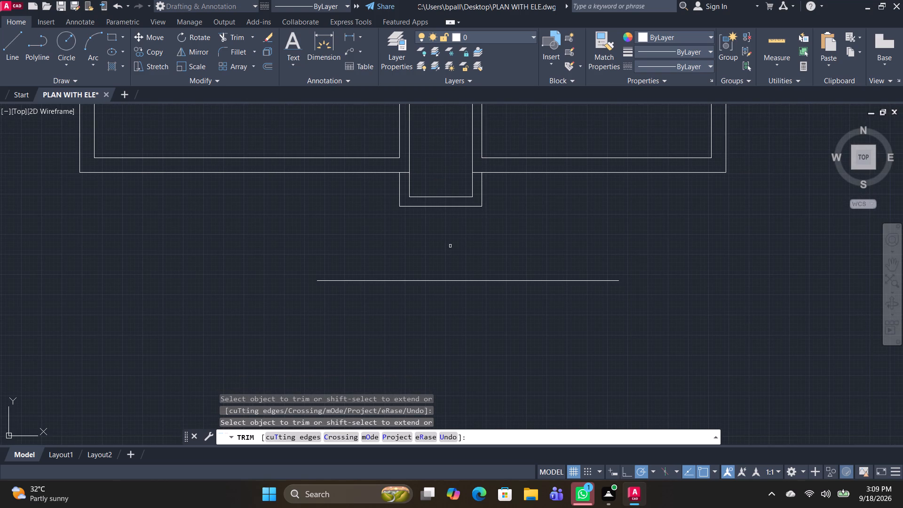
{"action": "scroll", "coordinate": [451, 238], "scroll_direction": "up", "scroll_amount": 2}
{"action": "middle_click_drag", "start_coordinate": [513, 222], "coordinate": [556, 387]}
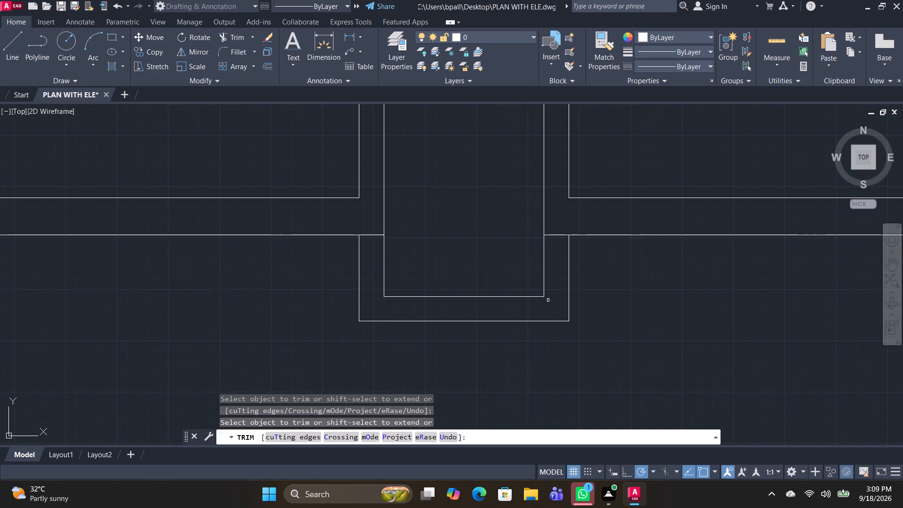
{"action": "key", "text": "space"}
Draw a short line across the projection's right side wall, along the outer wall line.
{"action": "type", "text": "l"}
{"action": "key", "text": "space"}
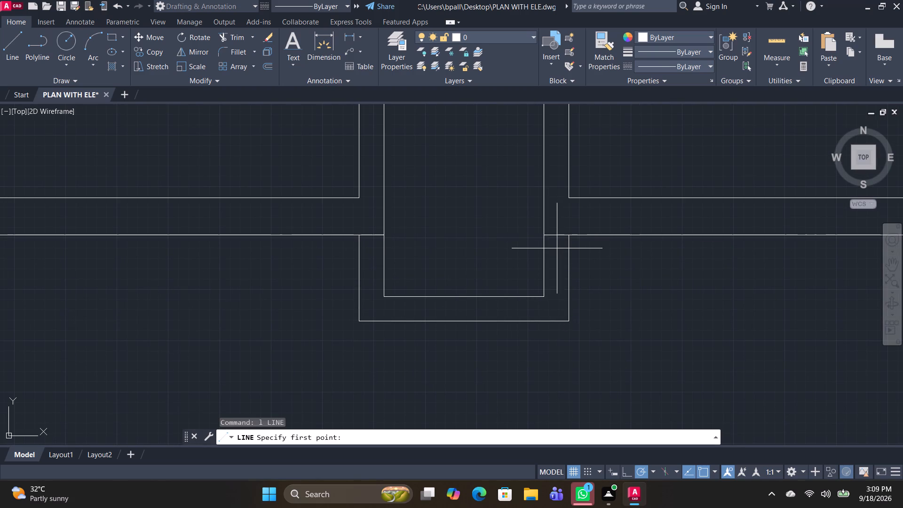
{"action": "scroll", "coordinate": [553, 235], "scroll_direction": "up", "scroll_amount": 3}
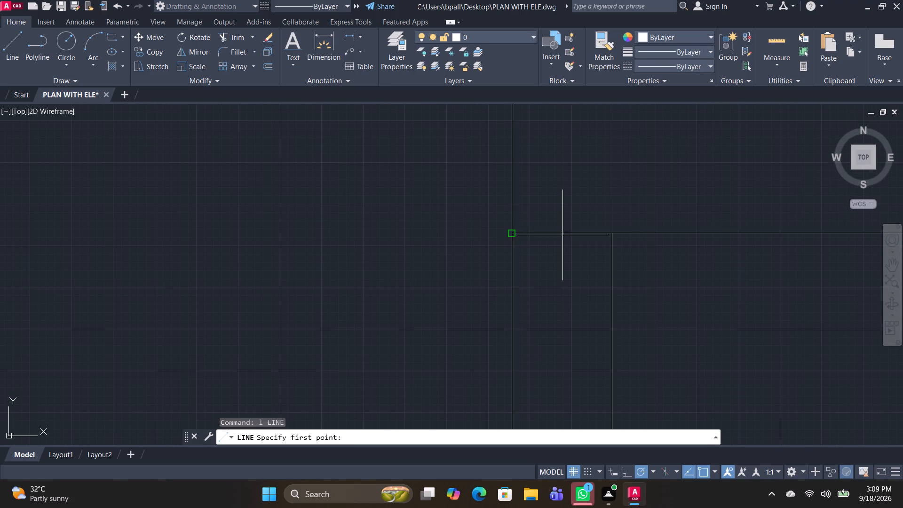
{"action": "left_click", "coordinate": [613, 231]}
{"action": "left_click", "coordinate": [511, 232]}
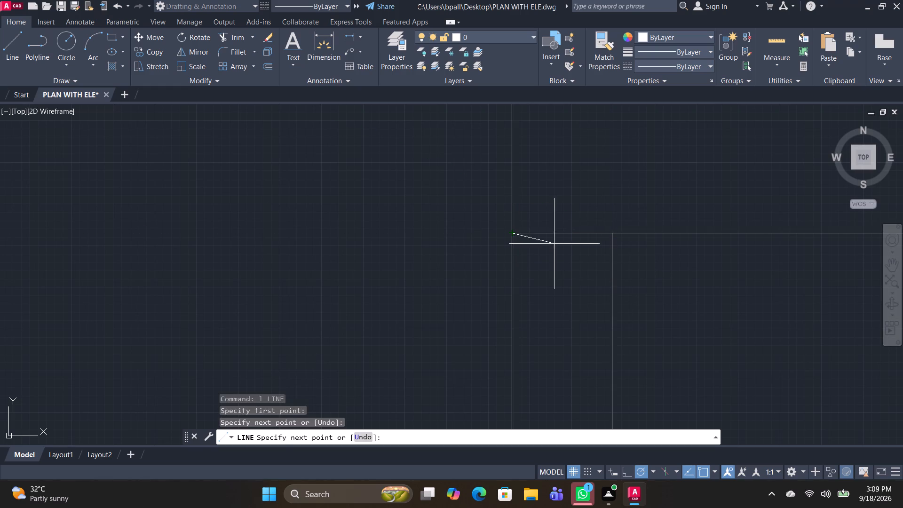
{"action": "key", "text": "space"}
Draw a vertical centre line in the projection's right side wall from the short line's midpoint down to the bottom outer line.
{"action": "key", "text": "space"}
{"action": "key", "text": "space"}
{"action": "left_click", "coordinate": [561, 234]}
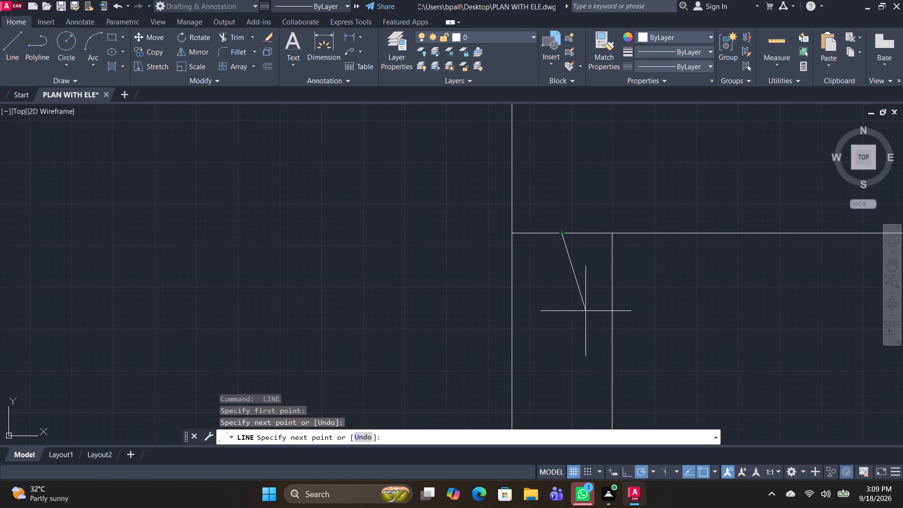
{"action": "scroll", "coordinate": [566, 361], "scroll_direction": "down", "scroll_amount": 2}
{"action": "middle_click_drag", "start_coordinate": [566, 362], "coordinate": [538, 239]}
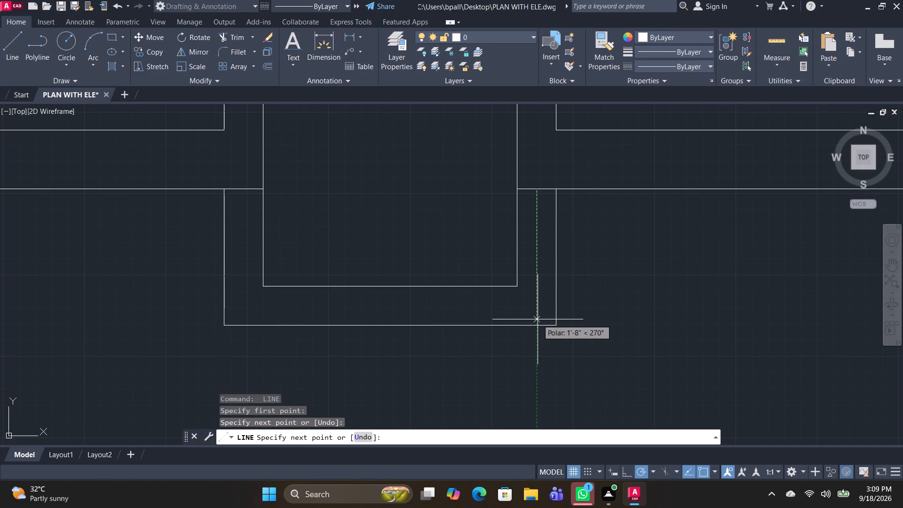
{"action": "left_click", "coordinate": [539, 325]}
{"action": "key", "text": "space"}
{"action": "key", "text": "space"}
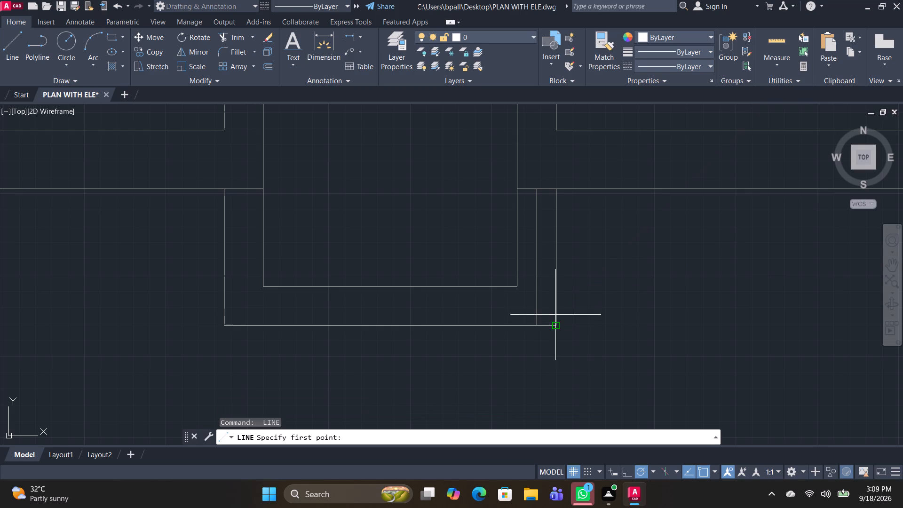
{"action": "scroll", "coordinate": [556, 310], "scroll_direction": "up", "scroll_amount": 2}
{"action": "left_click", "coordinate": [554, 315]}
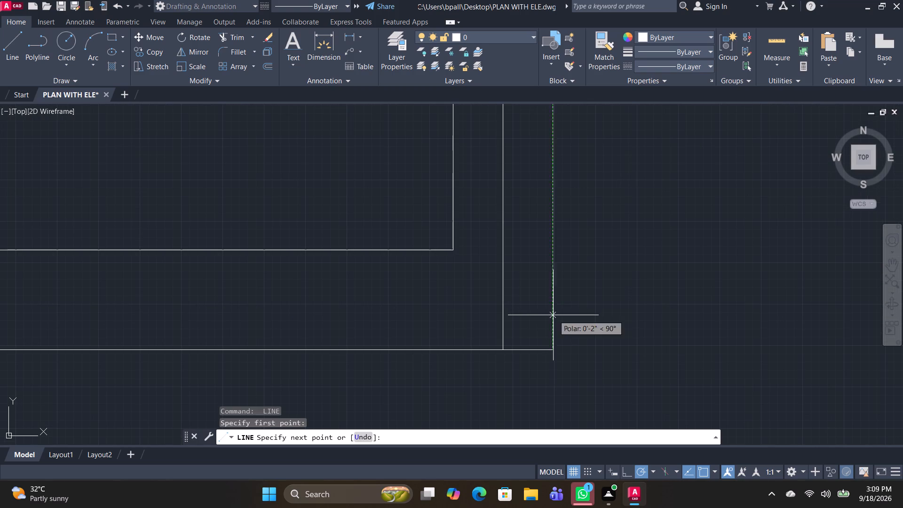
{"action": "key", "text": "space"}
Turn on the Nearest object snap and draw a horizontal line across the projection between its inner and outer bottom lines.
{"action": "scroll", "coordinate": [612, 376], "scroll_direction": "down", "scroll_amount": 2}
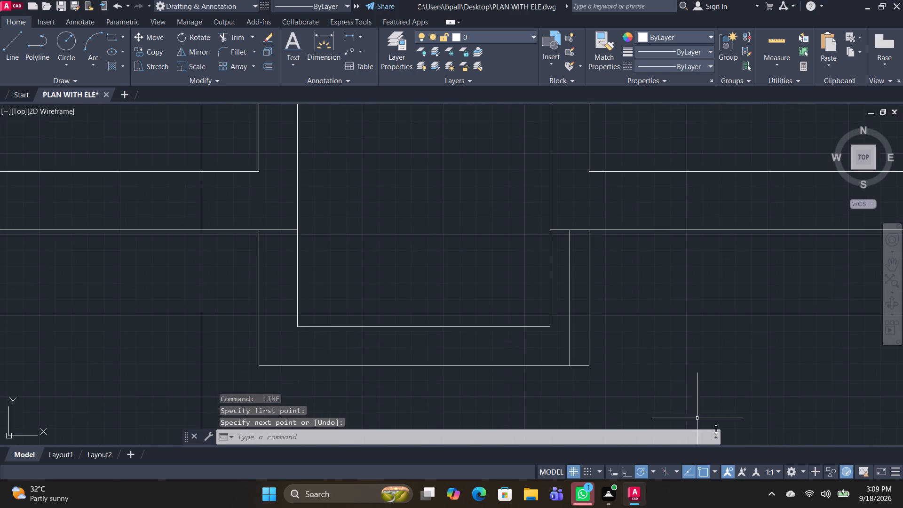
{"action": "left_click", "coordinate": [713, 473]}
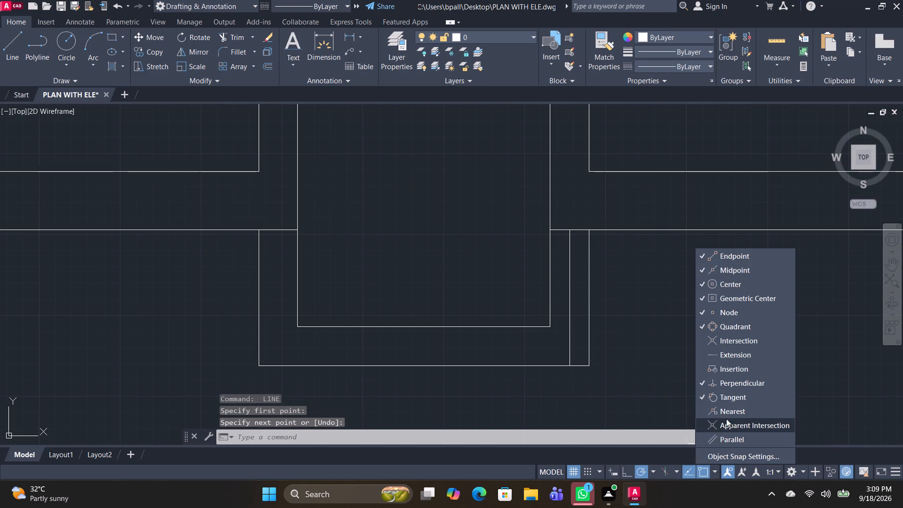
{"action": "left_click", "coordinate": [726, 411]}
{"action": "key", "text": "space"}
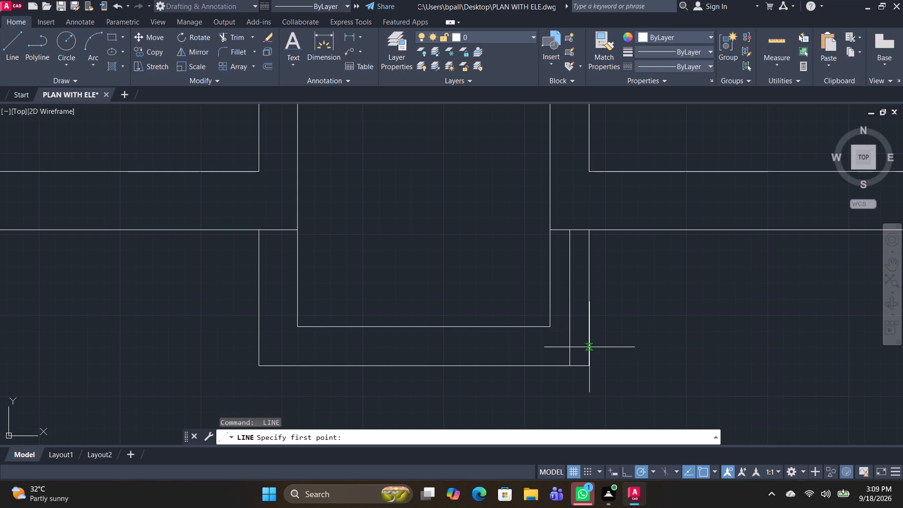
{"action": "left_click", "coordinate": [588, 350]}
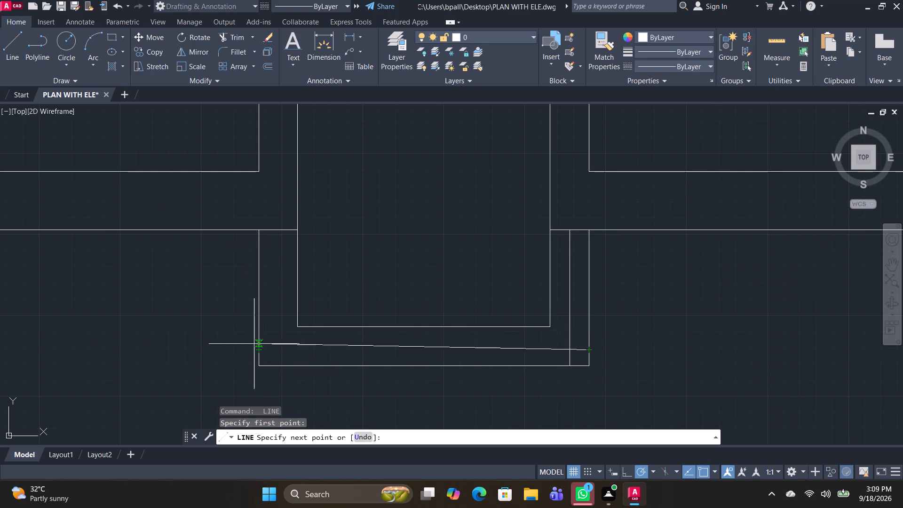
{"action": "left_click", "coordinate": [261, 350]}
{"action": "key", "text": "space"}
Draw a matching vertical centre line in the projection's left side wall from the outer wall line to the bottom outer line.
{"action": "key", "text": "space"}
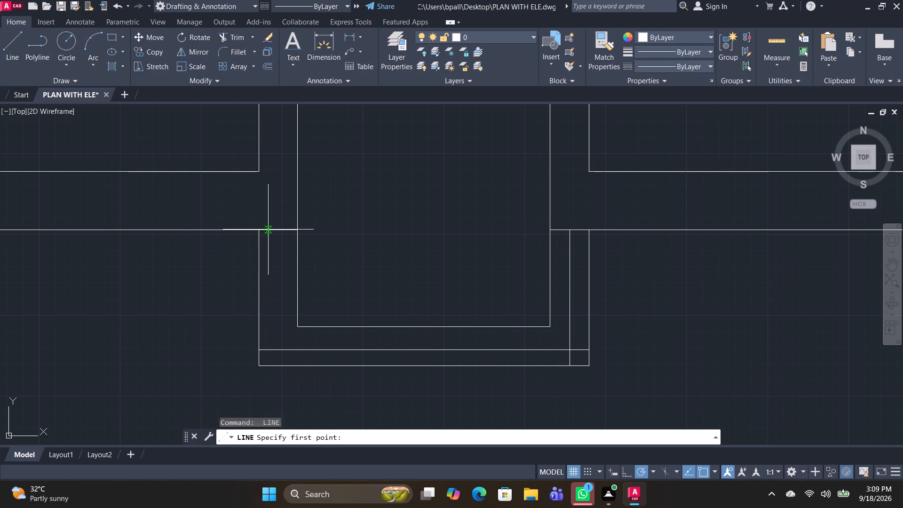
{"action": "left_click", "coordinate": [277, 230]}
{"action": "left_click", "coordinate": [277, 367]}
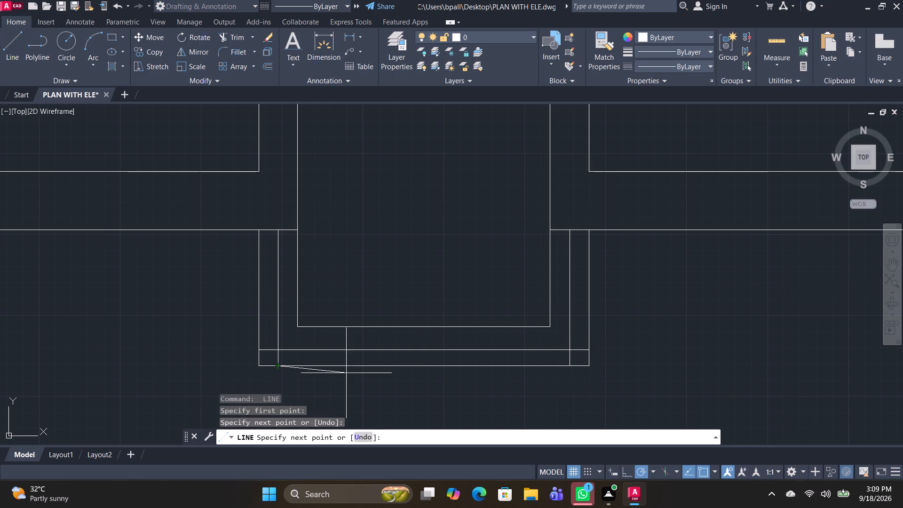
{"action": "key", "text": "space"}
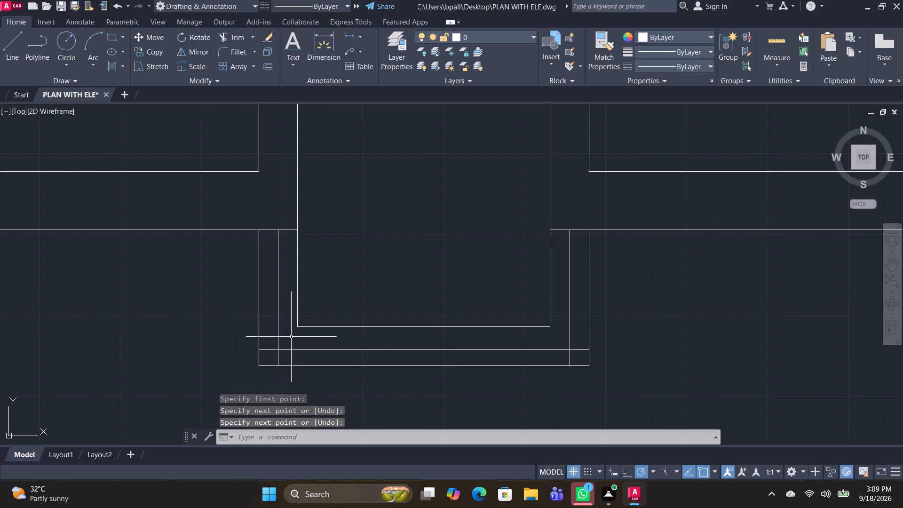
Draw short vertical lines from both inner bottom corners of the passage down to the projection's outer bottom line.
{"action": "key", "text": "space"}
{"action": "left_click_drag", "start_coordinate": [296, 328], "coordinate": [296, 334]}
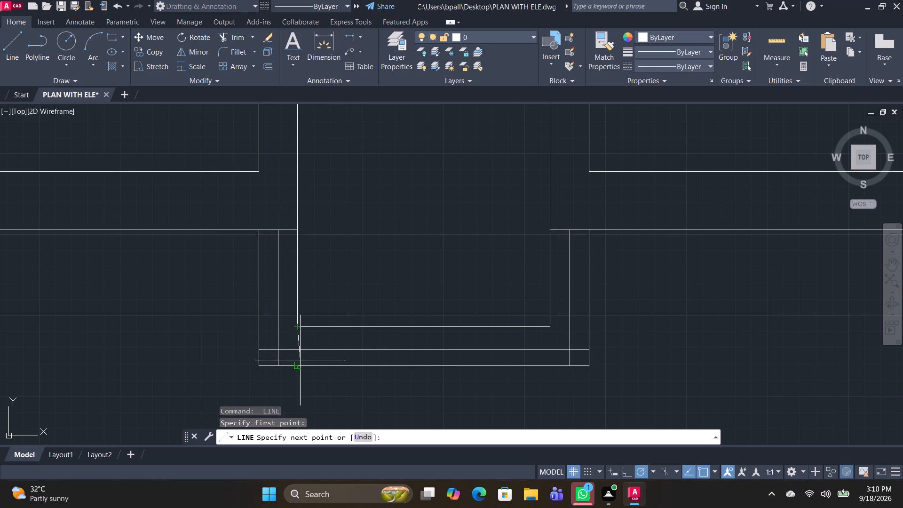
{"action": "left_click", "coordinate": [301, 364]}
{"action": "key", "text": "space"}
{"action": "key", "text": "space"}
{"action": "left_click", "coordinate": [548, 327]}
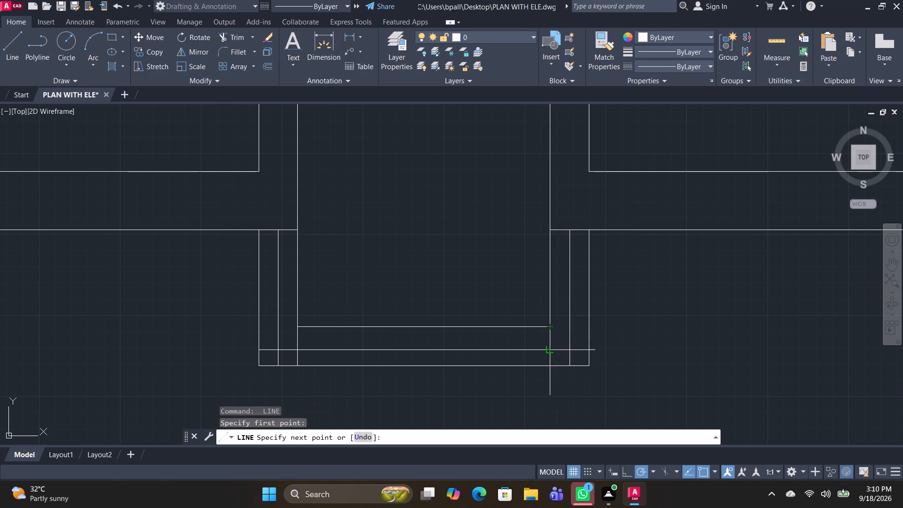
{"action": "left_click", "coordinate": [551, 361]}
{"action": "key", "text": "space"}
Trim the new horizontal line between the passage sides and both centre lines below it.
{"action": "type", "text": "tr"}
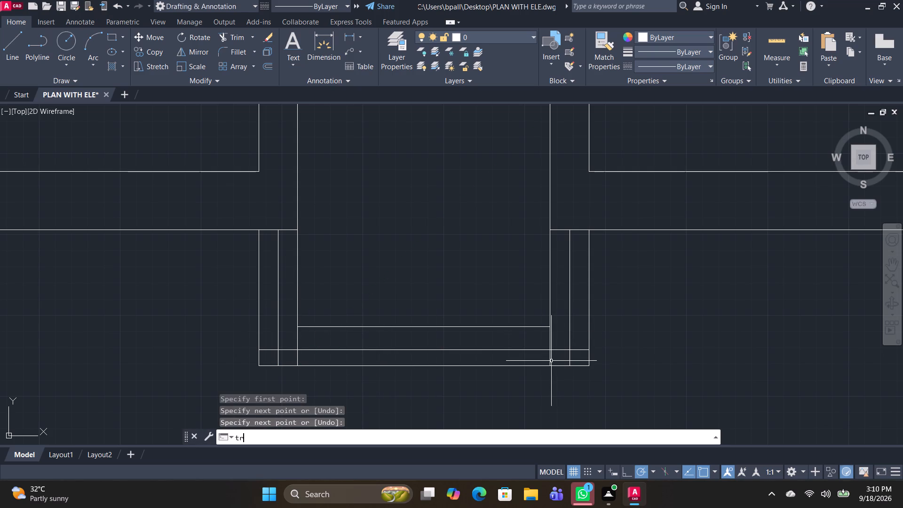
{"action": "key", "text": "space"}
{"action": "left_click", "coordinate": [502, 350]}
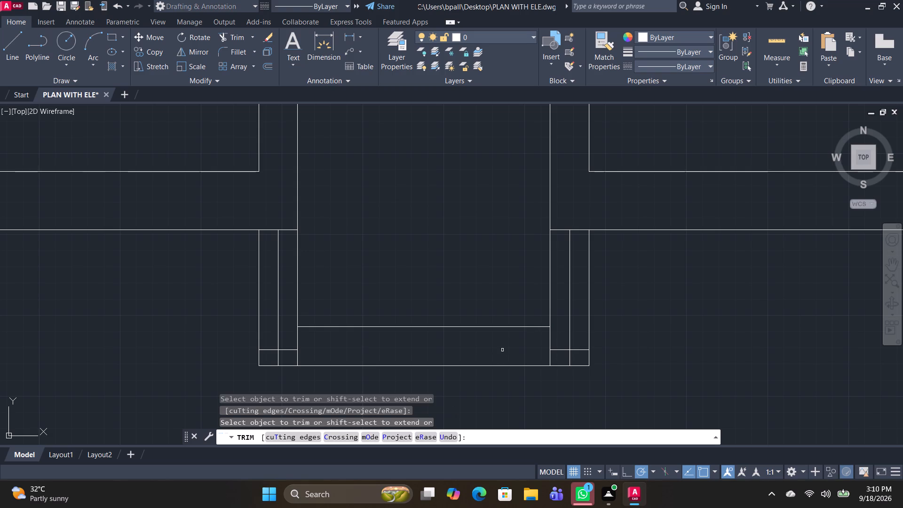
{"action": "scroll", "coordinate": [401, 289], "scroll_direction": "down", "scroll_amount": 1}
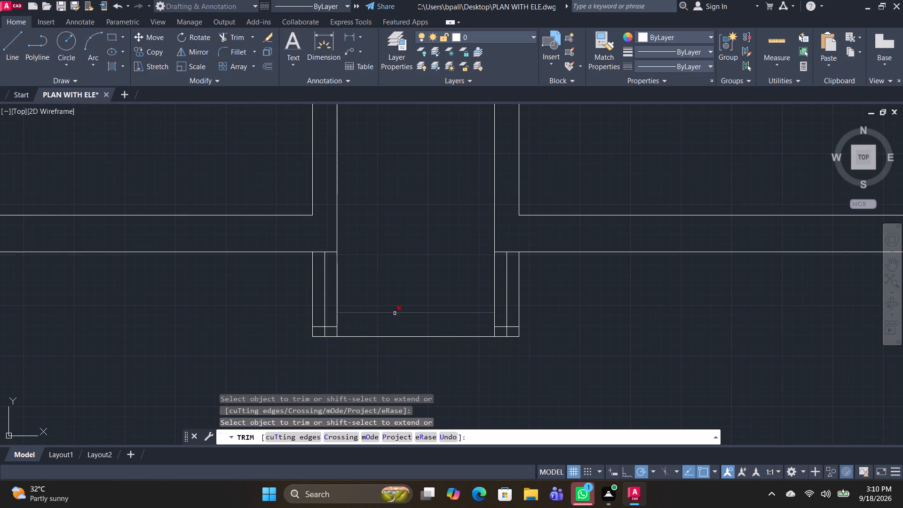
{"action": "scroll", "coordinate": [473, 321], "scroll_direction": "down", "scroll_amount": 1}
{"action": "scroll", "coordinate": [488, 295], "scroll_direction": "up", "scroll_amount": 1}
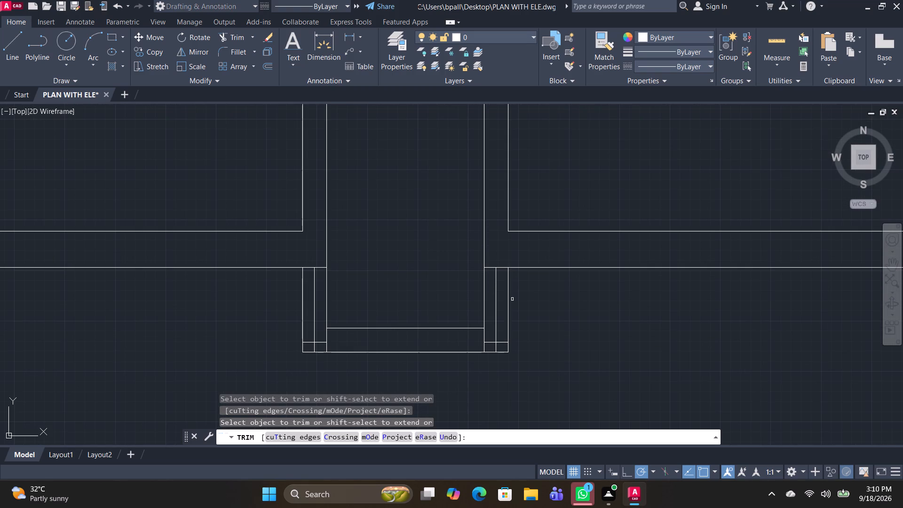
{"action": "scroll", "coordinate": [499, 341], "scroll_direction": "up", "scroll_amount": 1}
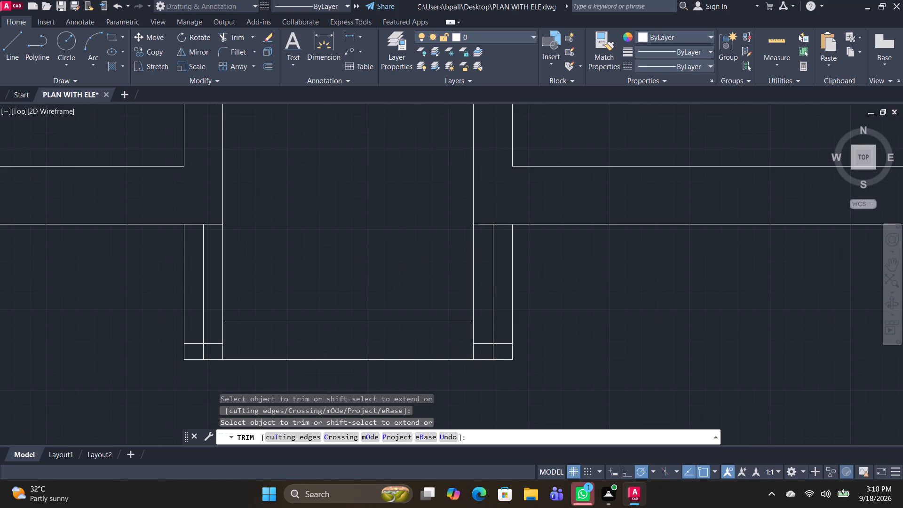
{"action": "left_click", "coordinate": [492, 352]}
{"action": "left_click", "coordinate": [203, 352]}
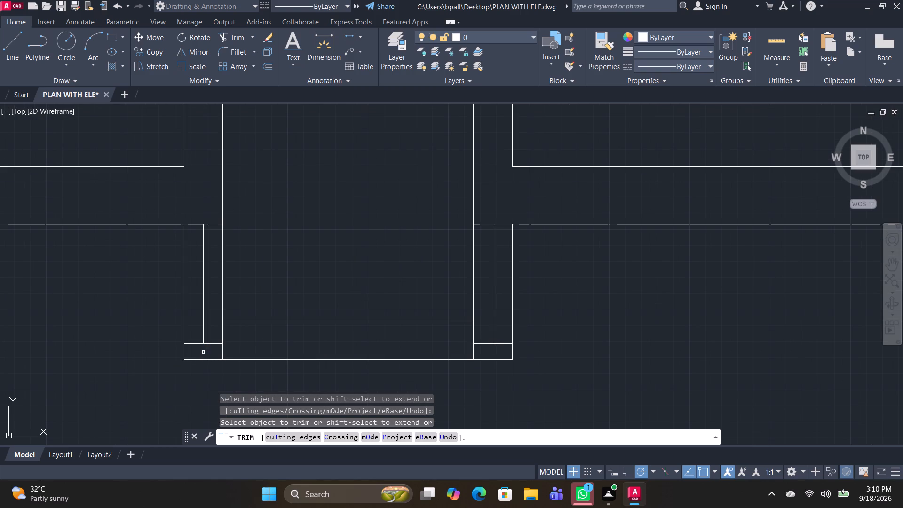
{"action": "key", "text": "space"}
Copy the passage outline and its detailed projection from the second layout to the bottom of the furnished plan's entry passage.
{"action": "left_click_drag", "start_coordinate": [598, 380], "coordinate": [591, 376]}
{"action": "left_click", "coordinate": [63, 249]}
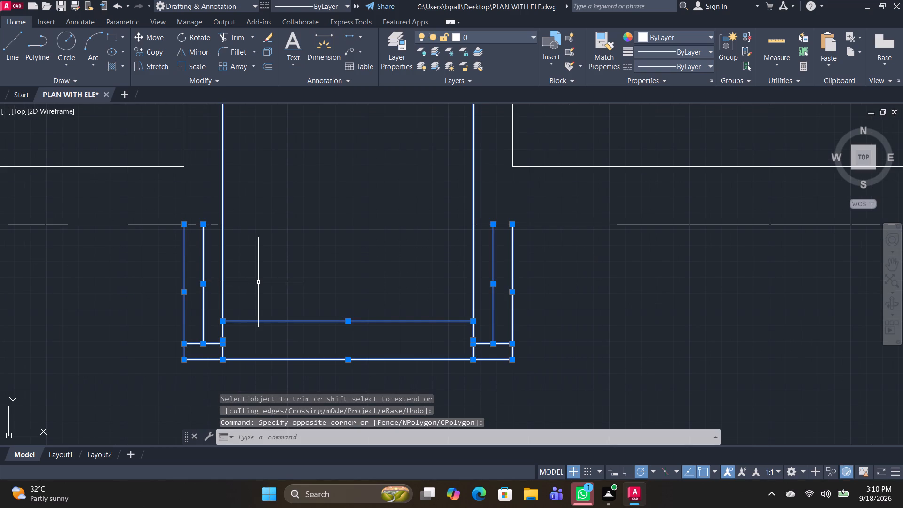
{"action": "type", "text": "co"}
{"action": "key", "text": "space"}
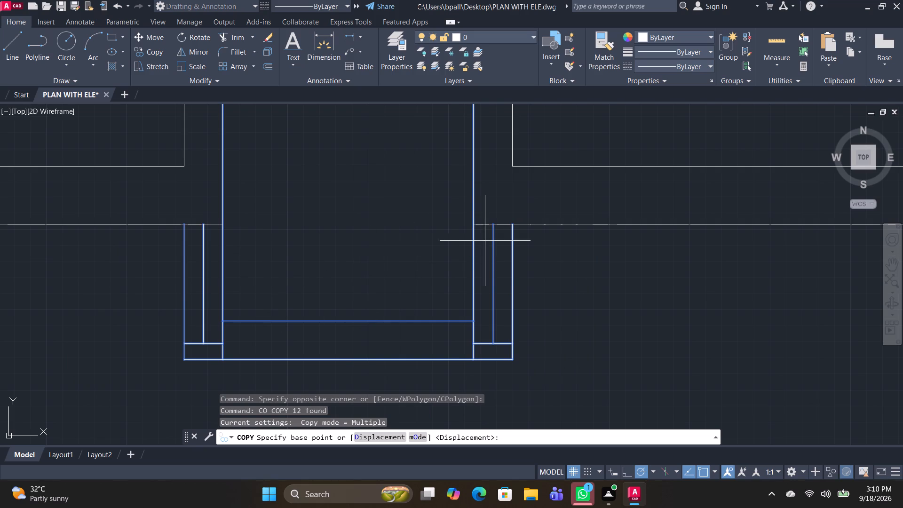
{"action": "scroll", "coordinate": [513, 271], "scroll_direction": "down", "scroll_amount": 5}
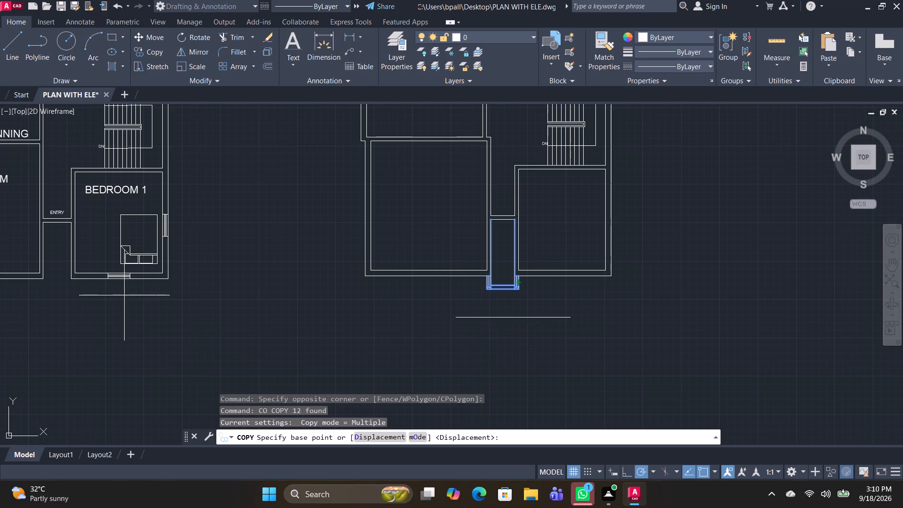
{"action": "scroll", "coordinate": [503, 272], "scroll_direction": "up", "scroll_amount": 3}
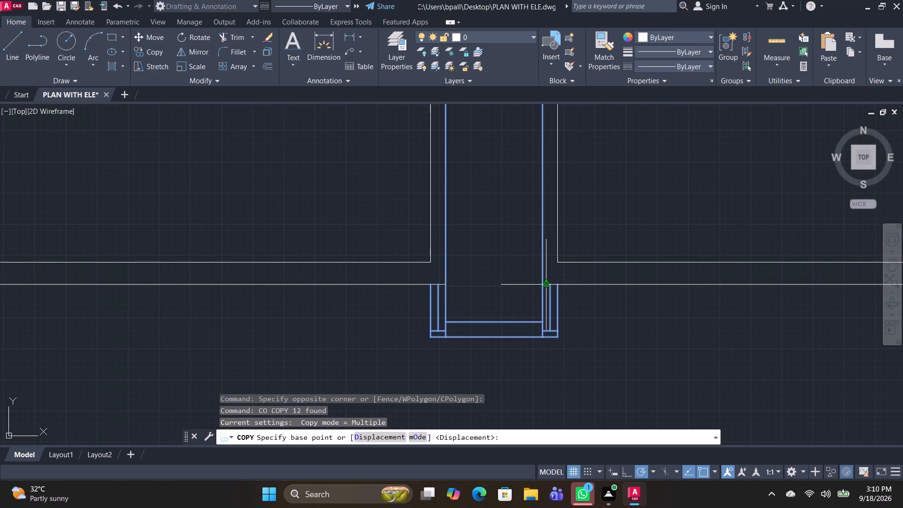
{"action": "left_click", "coordinate": [541, 286]}
{"action": "scroll", "coordinate": [325, 307], "scroll_direction": "down", "scroll_amount": 3}
{"action": "middle_click_drag", "start_coordinate": [73, 328], "coordinate": [82, 328]}
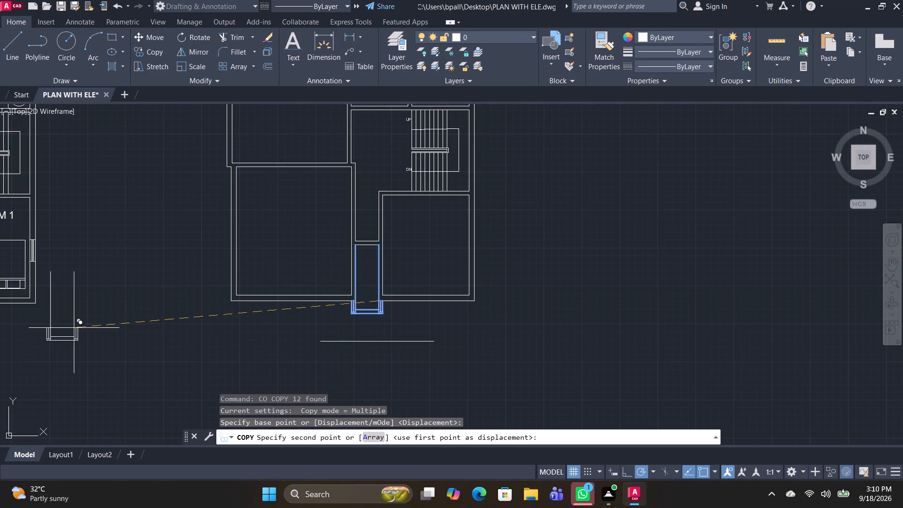
{"action": "middle_click_drag", "start_coordinate": [82, 328], "coordinate": [317, 317]}
{"action": "scroll", "coordinate": [95, 273], "scroll_direction": "up", "scroll_amount": 3}
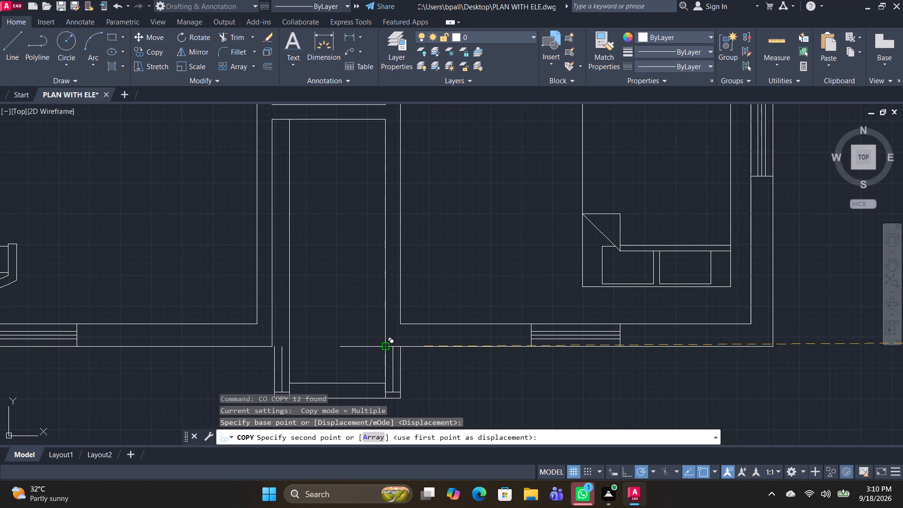
{"action": "scroll", "coordinate": [381, 346], "scroll_direction": "up", "scroll_amount": 2}
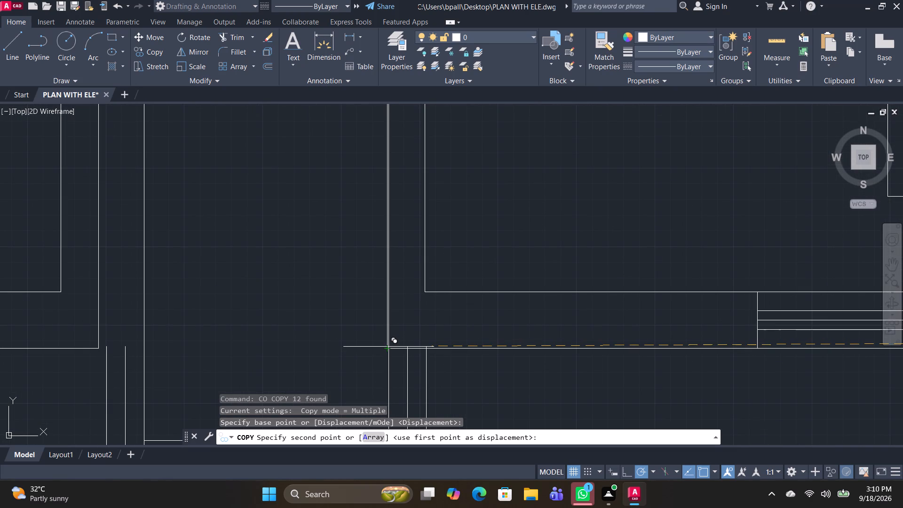
{"action": "left_click", "coordinate": [388, 346]}
{"action": "scroll", "coordinate": [284, 332], "scroll_direction": "down", "scroll_amount": 2}
{"action": "key", "text": "space"}
{"action": "scroll", "coordinate": [325, 320], "scroll_direction": "down", "scroll_amount": 1}
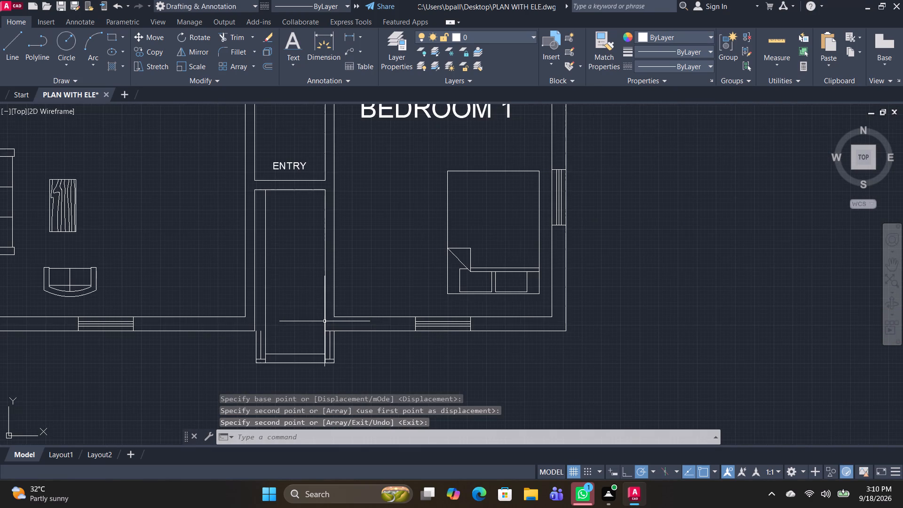
Delete the copied passage side line and the two vertical lines of the projection's left side wall.
{"action": "left_click", "coordinate": [266, 284]}
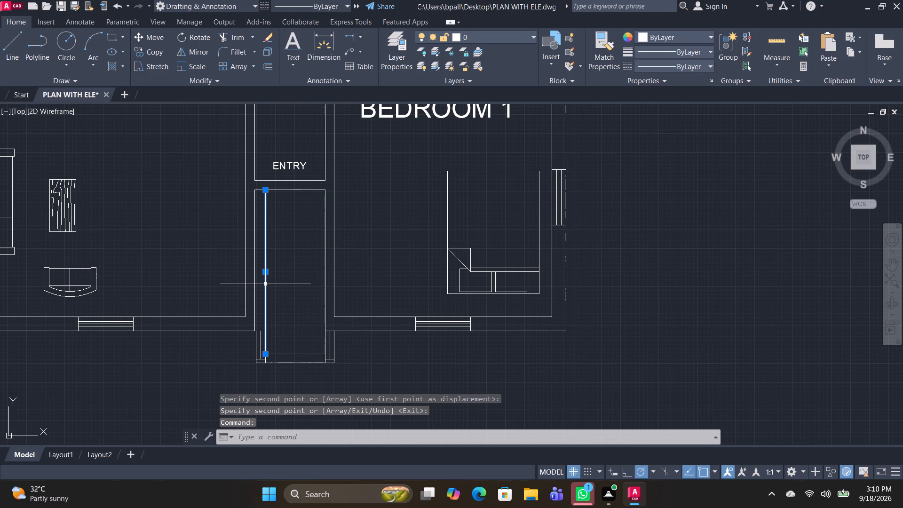
{"action": "key", "text": "Delete"}
{"action": "scroll", "coordinate": [258, 329], "scroll_direction": "up", "scroll_amount": 2}
{"action": "left_click", "coordinate": [288, 368]}
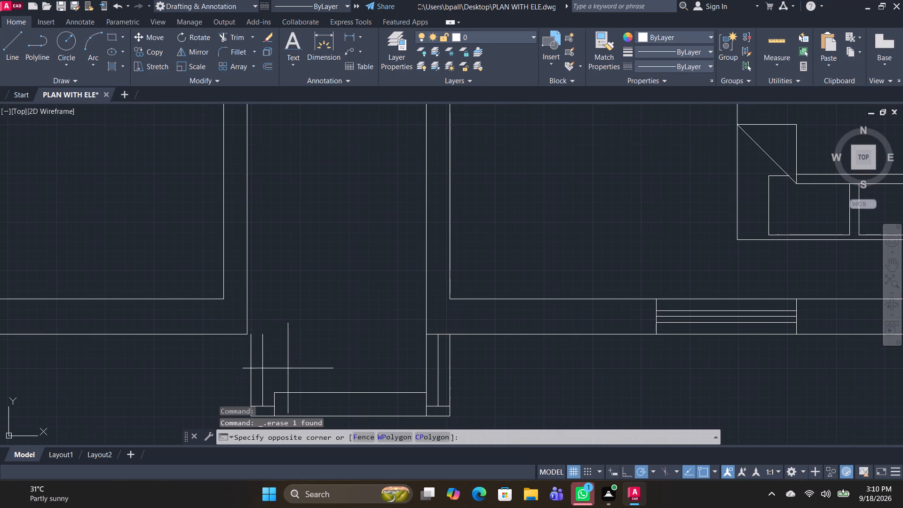
{"action": "left_click", "coordinate": [232, 368]}
{"action": "key", "text": "Delete"}
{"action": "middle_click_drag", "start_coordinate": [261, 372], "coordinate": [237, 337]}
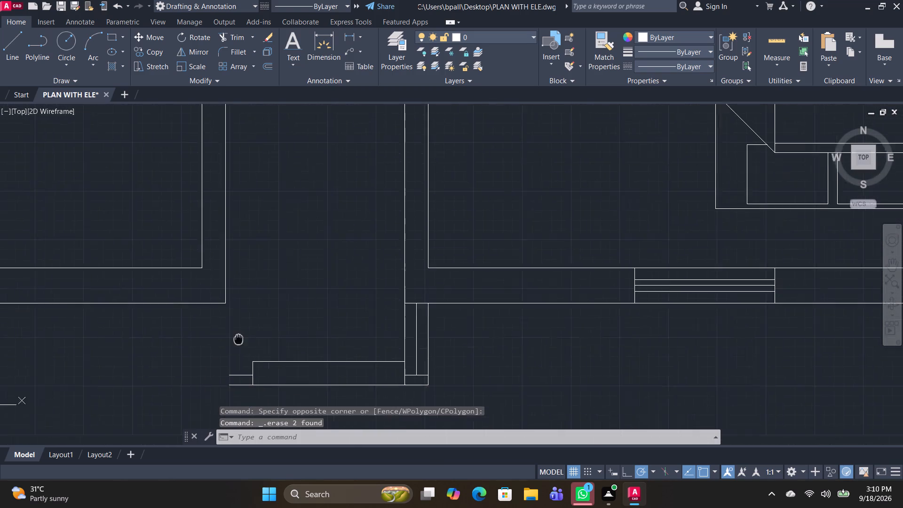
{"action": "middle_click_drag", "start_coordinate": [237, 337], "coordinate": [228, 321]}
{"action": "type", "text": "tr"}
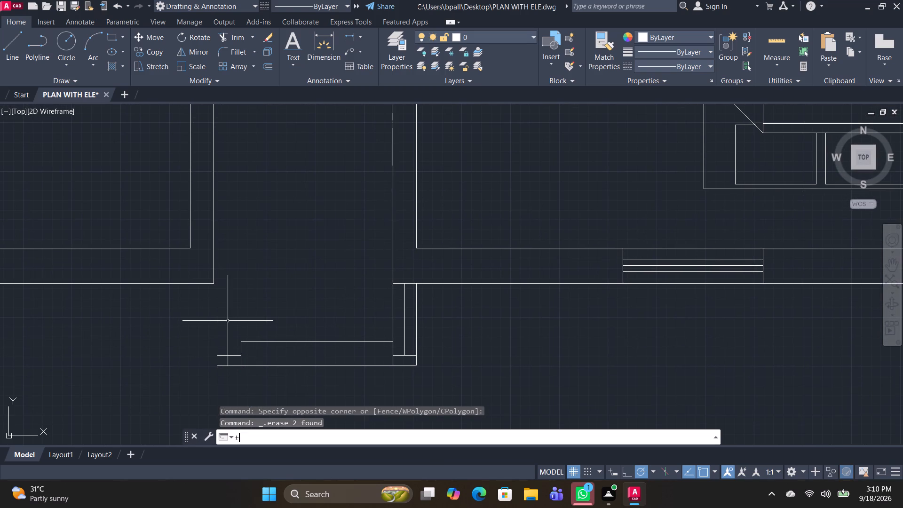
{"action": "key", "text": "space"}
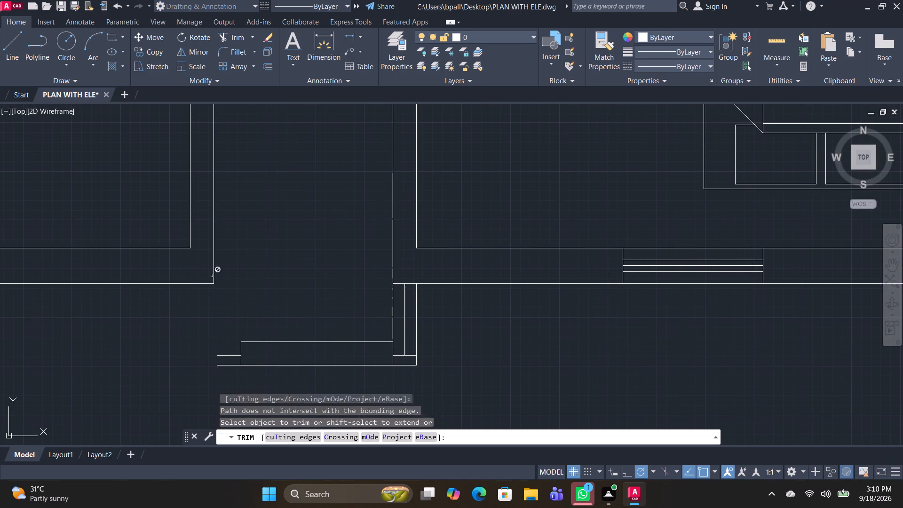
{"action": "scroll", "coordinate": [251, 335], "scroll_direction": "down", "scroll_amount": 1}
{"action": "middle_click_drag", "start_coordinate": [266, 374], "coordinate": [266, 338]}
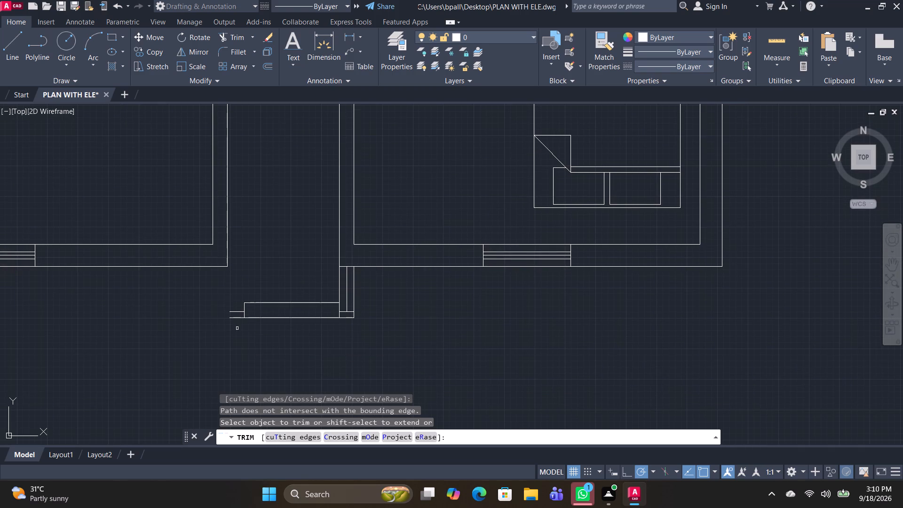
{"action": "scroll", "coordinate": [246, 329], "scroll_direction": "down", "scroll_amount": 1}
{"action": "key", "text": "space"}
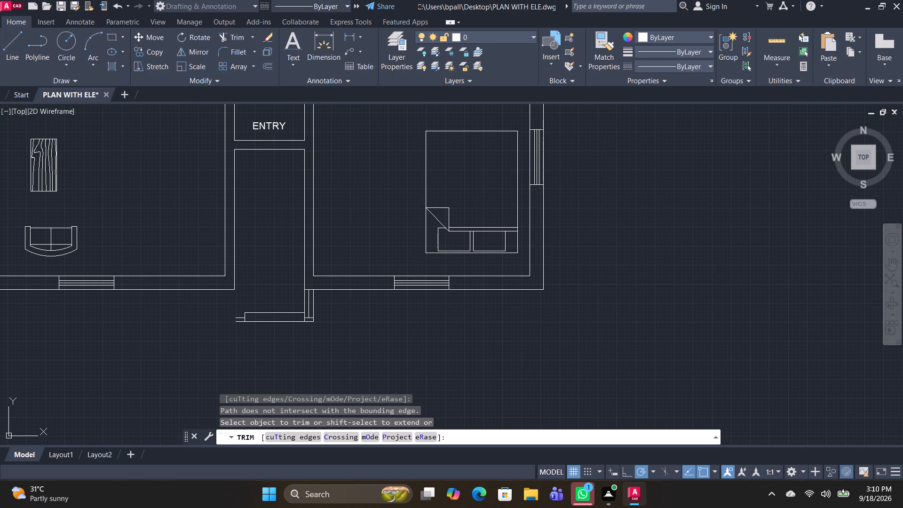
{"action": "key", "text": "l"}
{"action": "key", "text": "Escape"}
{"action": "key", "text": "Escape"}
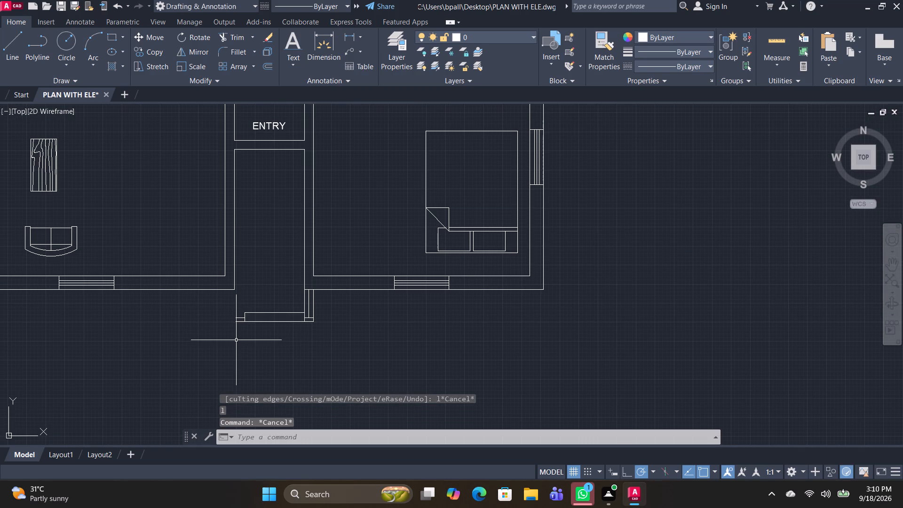
Draw a horizontal boundary line below the furnished plan's projection, reaching past both of its sides.
{"action": "type", "text": "l"}
{"action": "key", "text": "space"}
{"action": "left_click_drag", "start_coordinate": [131, 367], "coordinate": [175, 373]}
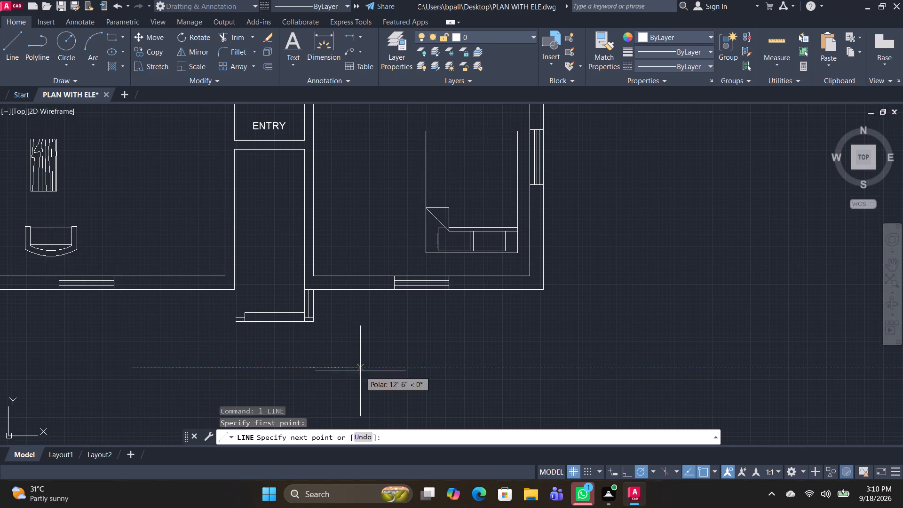
{"action": "left_click", "coordinate": [399, 365]}
{"action": "key", "text": "space"}
Extend the passage's left line down, join both short horizontal bottom lines to it, and trim its excess below the projection.
{"action": "type", "text": "tr"}
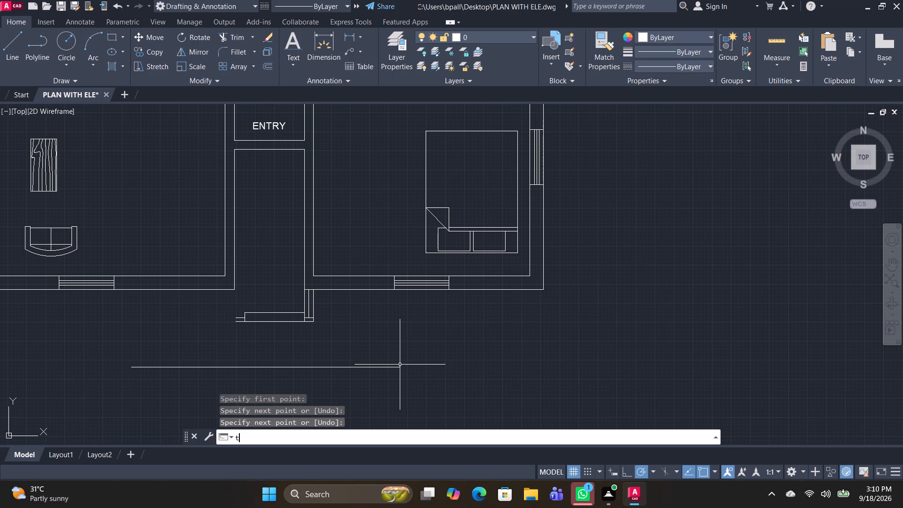
{"action": "key", "text": "space"}
{"action": "left_click", "coordinate": [233, 270], "text": "shift"}
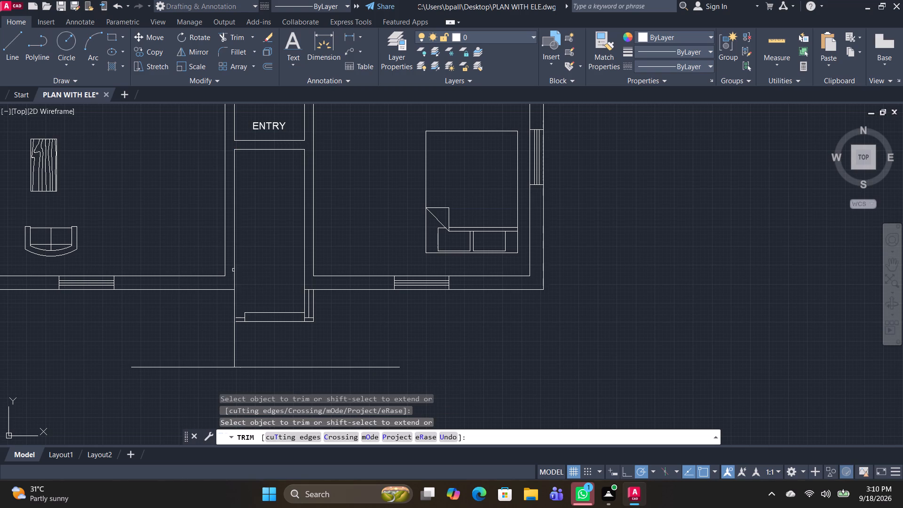
{"action": "scroll", "coordinate": [230, 319], "scroll_direction": "up", "scroll_amount": 2}
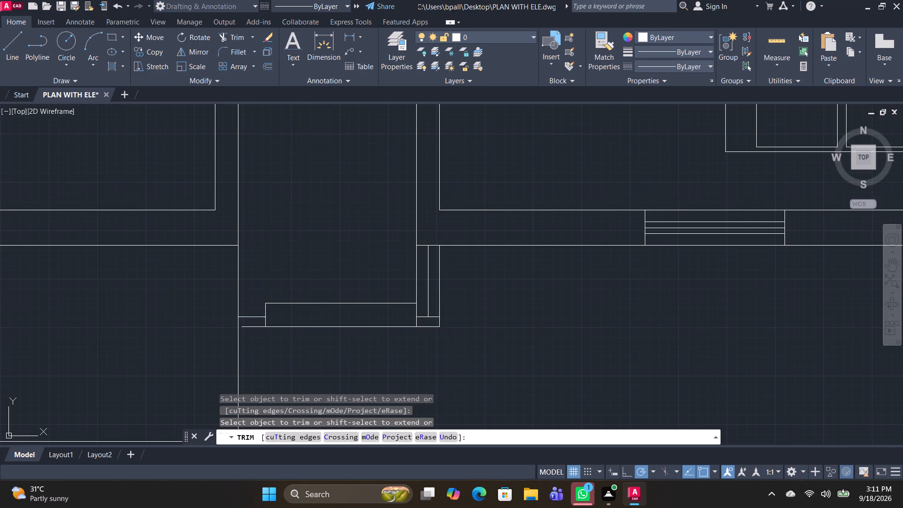
{"action": "left_click", "coordinate": [246, 317], "text": "shift"}
{"action": "left_click", "coordinate": [246, 326], "text": "shift"}
{"action": "left_click_drag", "start_coordinate": [266, 369], "coordinate": [198, 362]}
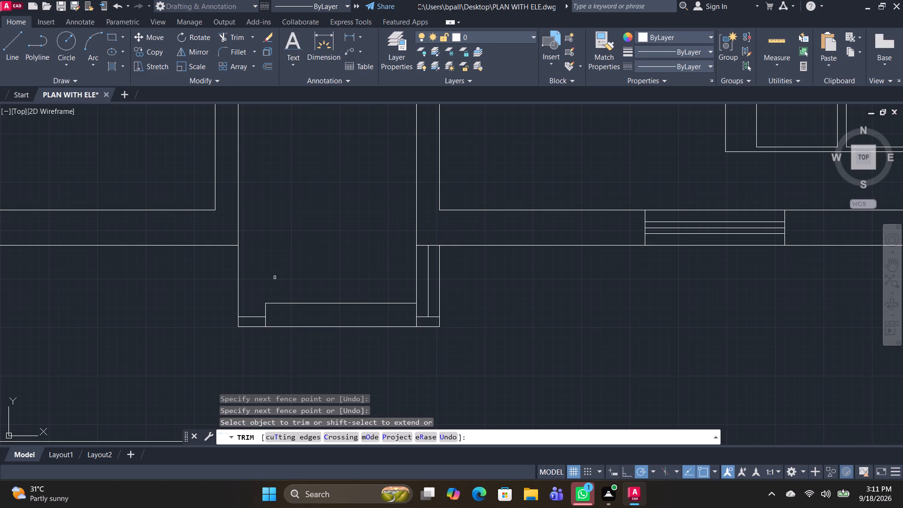
Extend the projection's inner bottom line to the passage's left line and trim away the leftover short lines in that corner.
{"action": "scroll", "coordinate": [275, 278], "scroll_direction": "down", "scroll_amount": 2}
{"action": "middle_click_drag", "start_coordinate": [520, 331], "coordinate": [0, 341]}
{"action": "scroll", "coordinate": [504, 338], "scroll_direction": "down", "scroll_amount": 1}
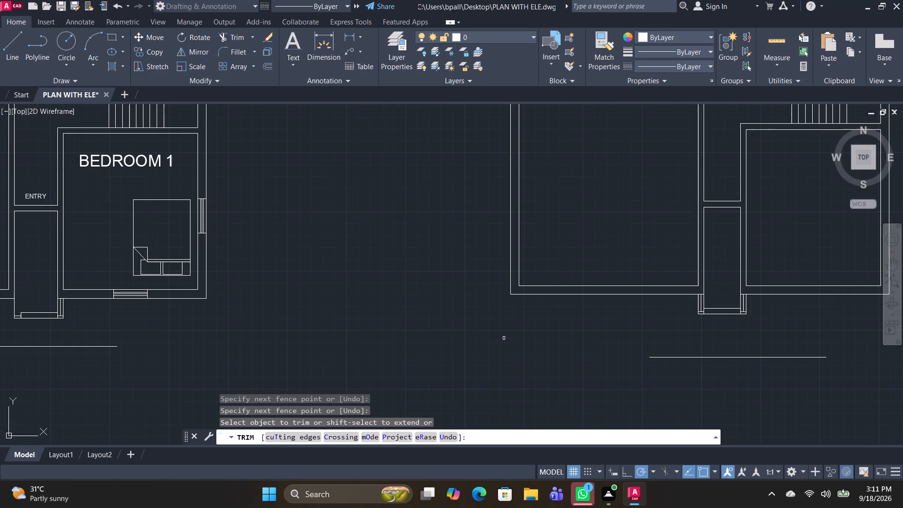
{"action": "middle_click_drag", "start_coordinate": [345, 332], "coordinate": [566, 323]}
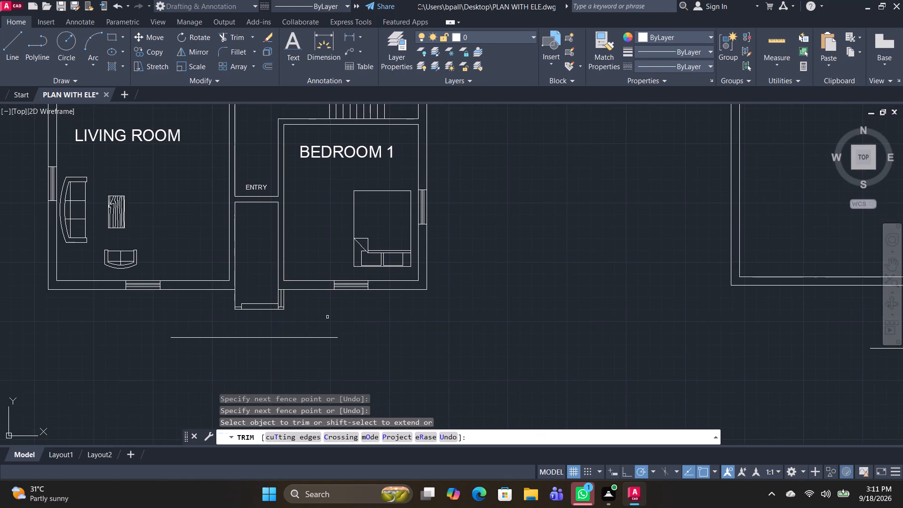
{"action": "scroll", "coordinate": [228, 305], "scroll_direction": "up", "scroll_amount": 3}
{"action": "key", "text": "space"}
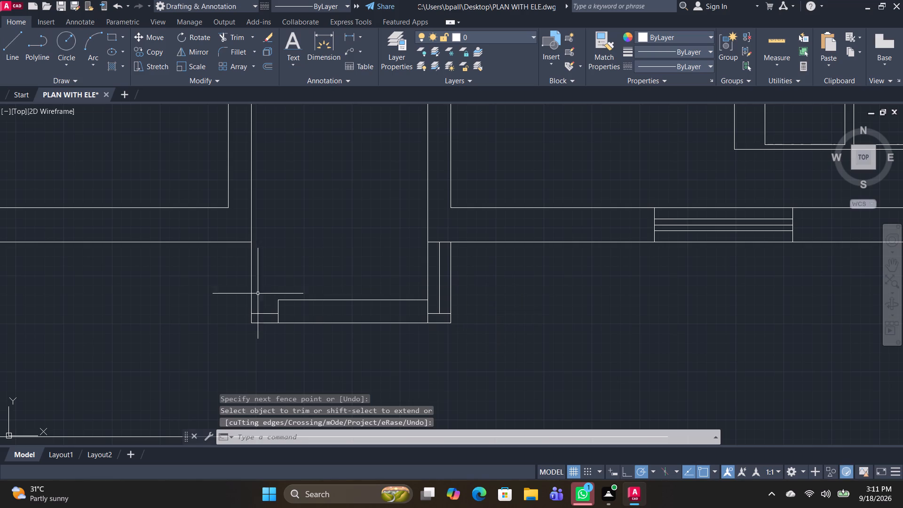
{"action": "type", "text": "tr"}
{"action": "key", "text": "space"}
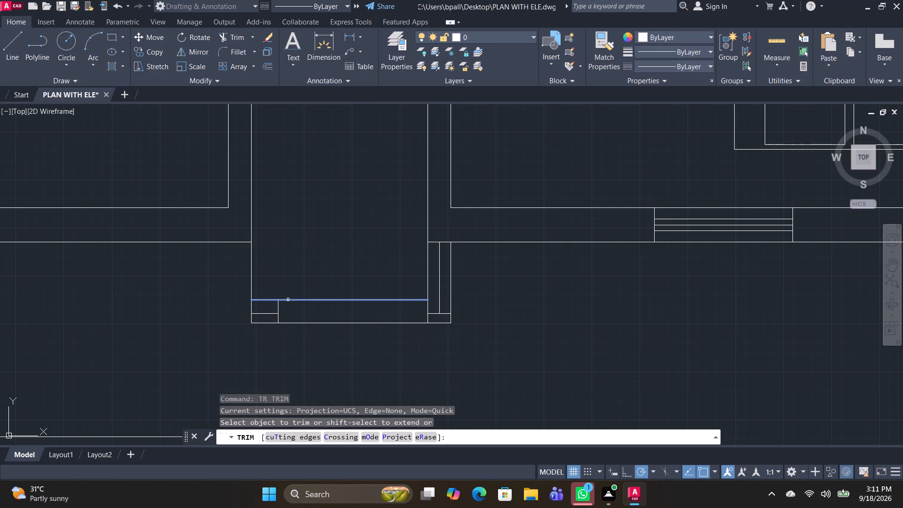
{"action": "left_click", "coordinate": [288, 300], "text": "shift"}
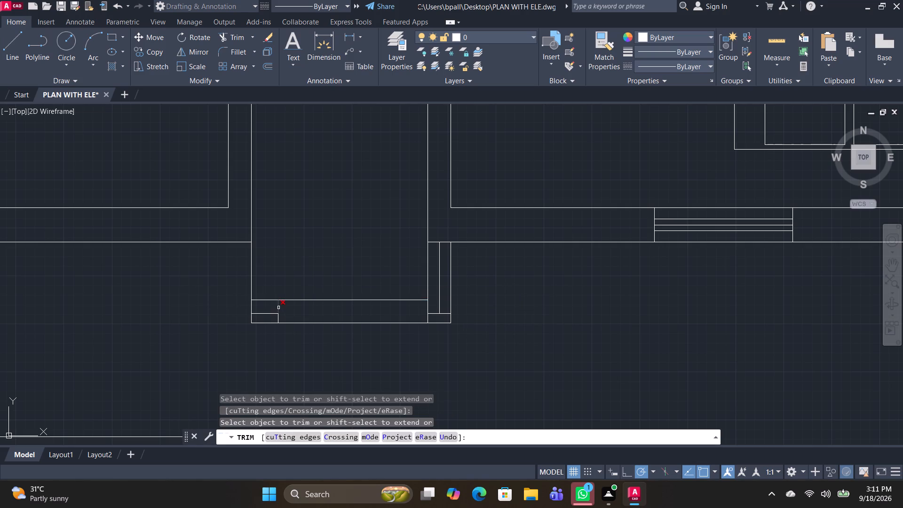
{"action": "left_click", "coordinate": [278, 307]}
{"action": "left_click", "coordinate": [270, 314]}
{"action": "left_click", "coordinate": [280, 317]}
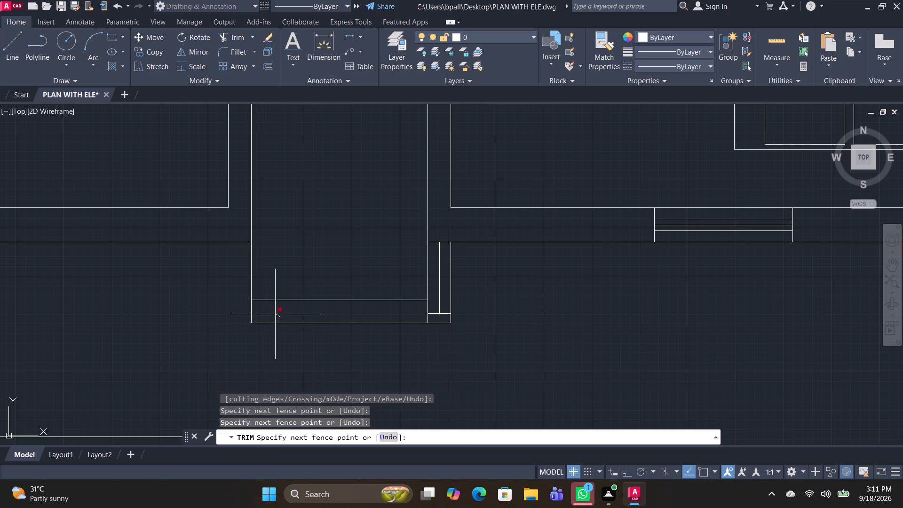
{"action": "left_click", "coordinate": [274, 314]}
{"action": "key", "text": "space"}
Copy the projection's right side wall lines onto the passage's left line, aligned with the outer wall line.
{"action": "left_click_drag", "start_coordinate": [476, 337], "coordinate": [467, 333]}
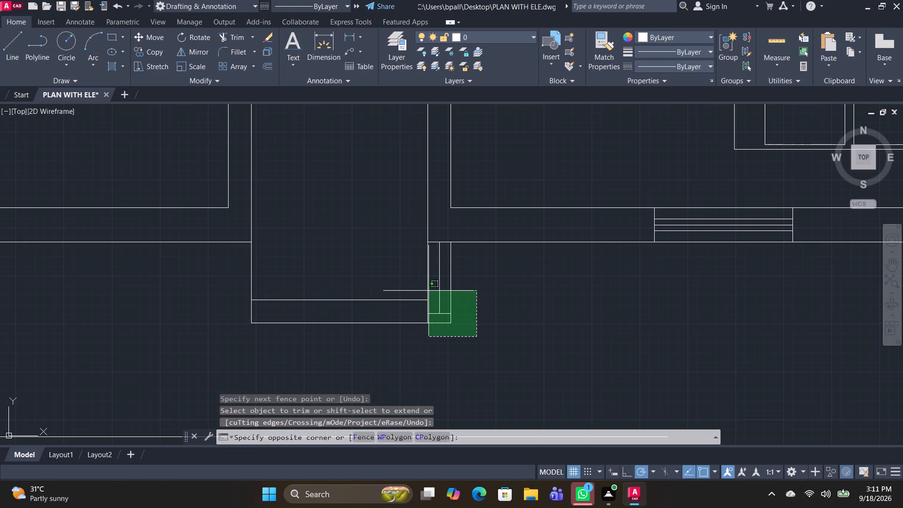
{"action": "left_click", "coordinate": [428, 290]}
{"action": "type", "text": "co"}
{"action": "key", "text": "space"}
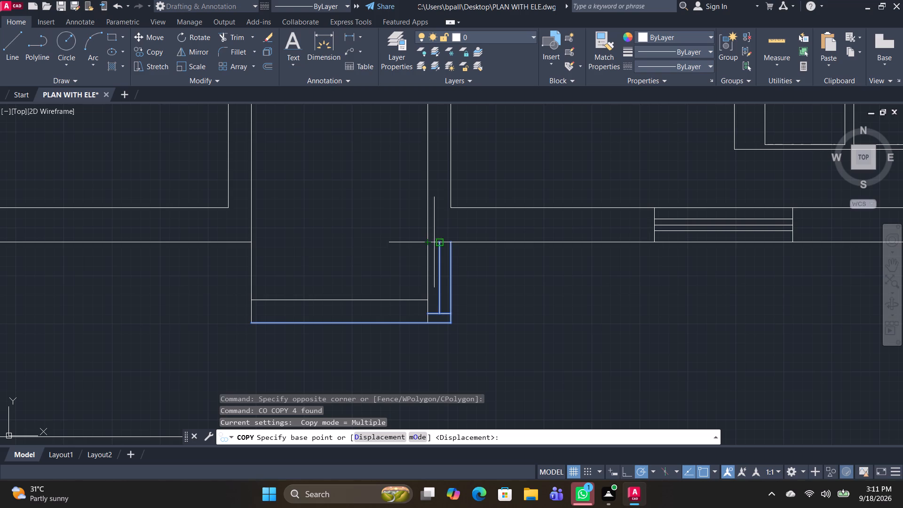
{"action": "left_click", "coordinate": [452, 241]}
{"action": "left_click", "coordinate": [253, 242]}
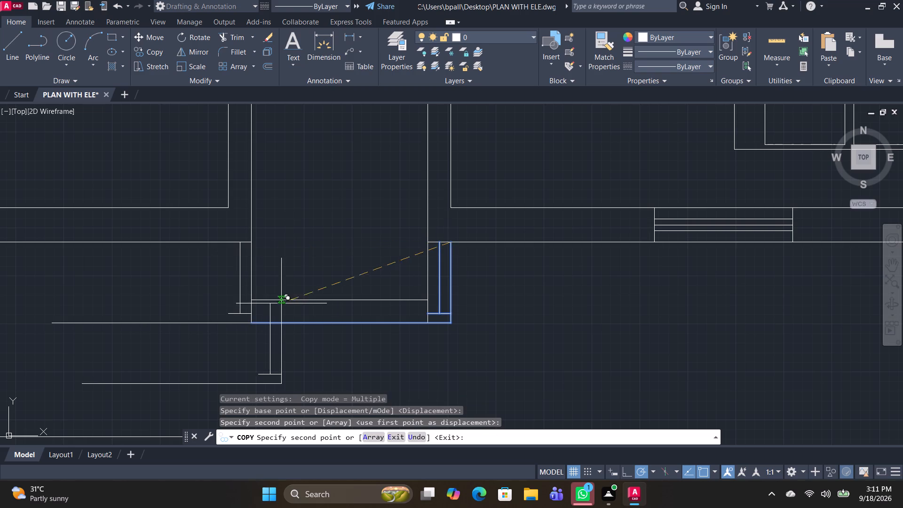
{"action": "key", "text": "space"}
Trim the copied bottom line that overhangs to the left of the passage.
{"action": "type", "text": "tr"}
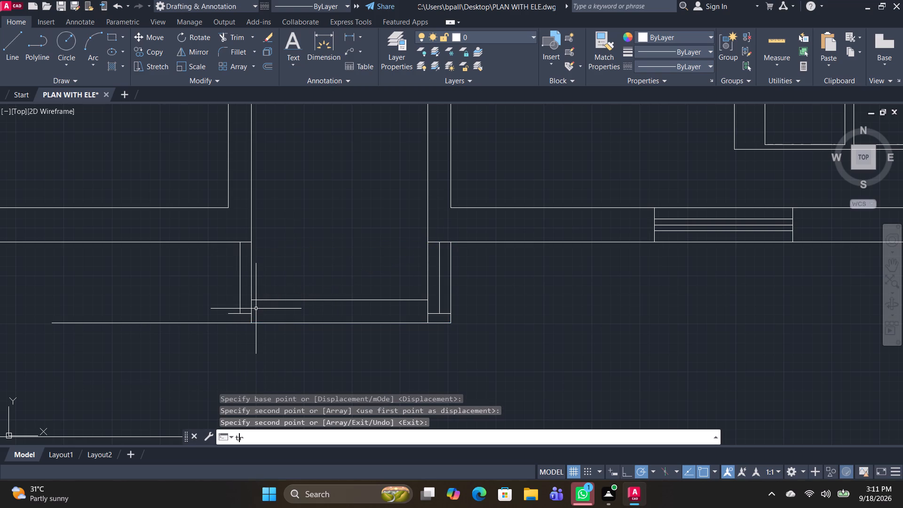
{"action": "key", "text": "space"}
{"action": "left_click_drag", "start_coordinate": [186, 304], "coordinate": [195, 392]}
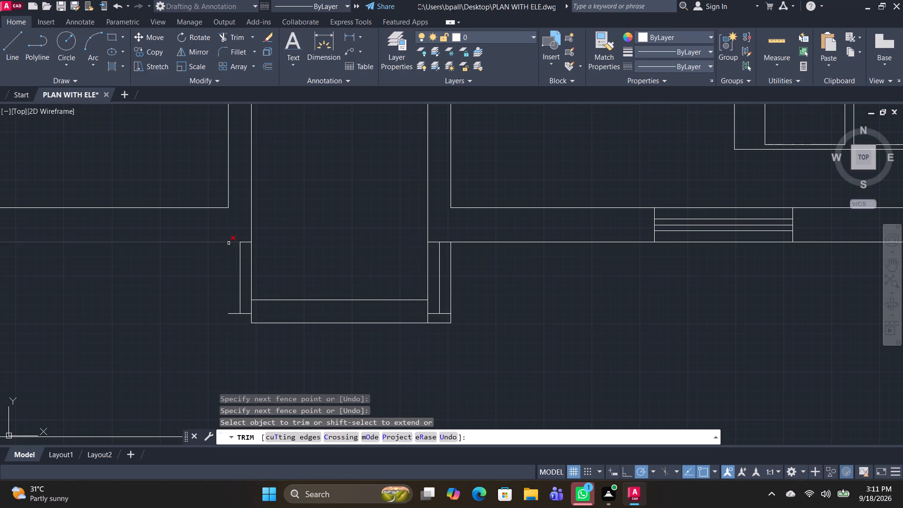
Close the projection's left corner by extending the passage's left line and outer bottom line, trimming the excess below and between the wall lines.
{"action": "left_click", "coordinate": [228, 198], "text": "shift"}
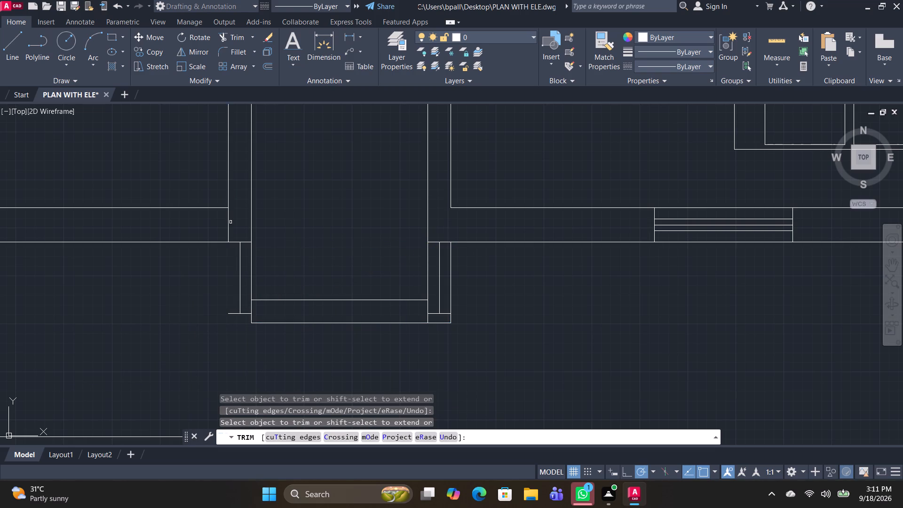
{"action": "left_click", "coordinate": [228, 228], "text": "shift"}
{"action": "left_click", "coordinate": [225, 259], "text": "shift"}
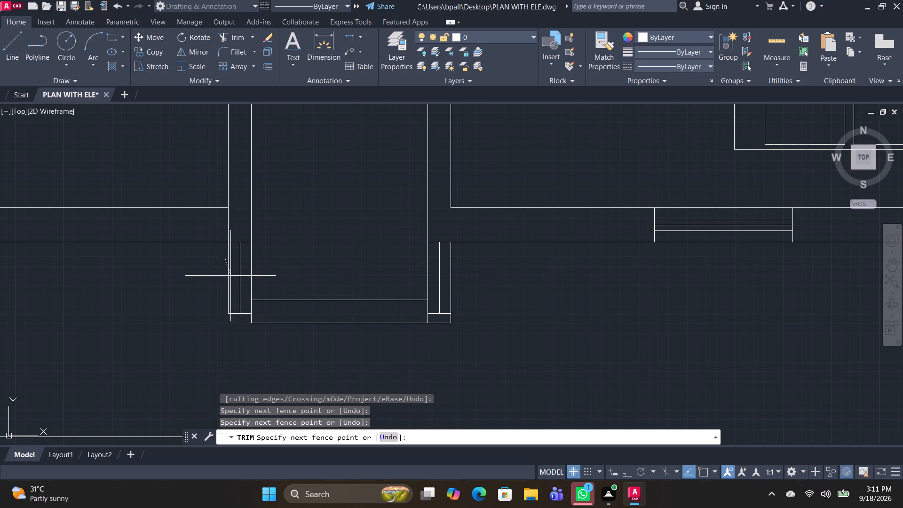
{"action": "left_click", "coordinate": [233, 277], "text": "shift"}
{"action": "left_click", "coordinate": [258, 320], "text": "shift"}
{"action": "left_click", "coordinate": [249, 331], "text": "shift"}
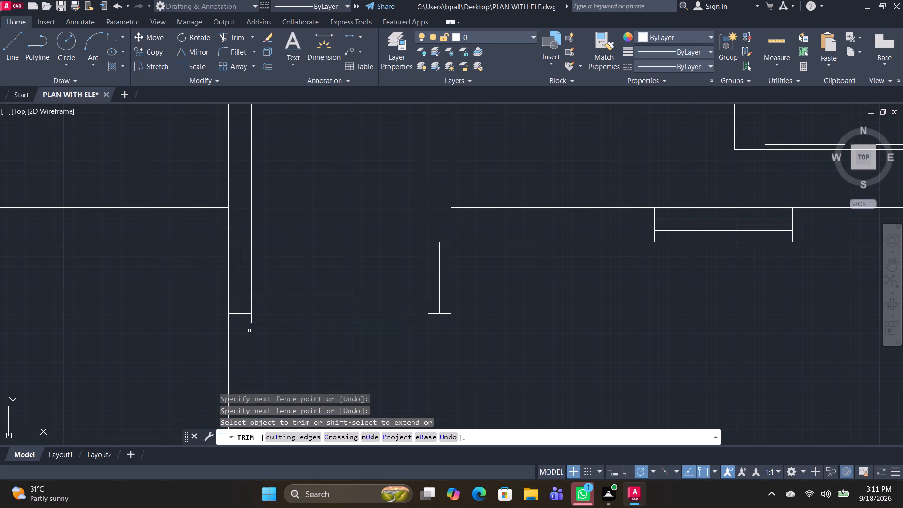
{"action": "left_click", "coordinate": [230, 333]}
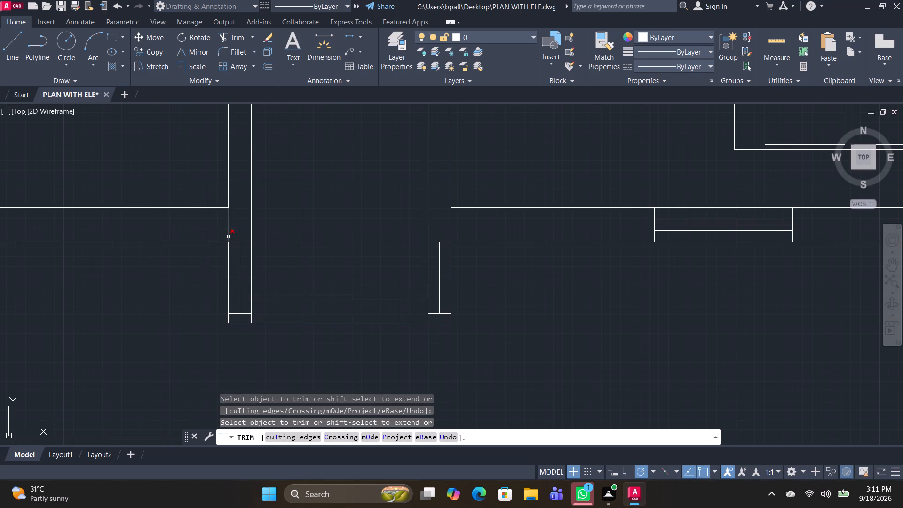
{"action": "left_click", "coordinate": [228, 234]}
{"action": "scroll", "coordinate": [383, 305], "scroll_direction": "down", "scroll_amount": 1}
{"action": "key", "text": "space"}
Erase the stray horizontal lines below the passage projections of the furnished plan and the second layout.
{"action": "scroll", "coordinate": [473, 333], "scroll_direction": "down", "scroll_amount": 2}
{"action": "middle_click_drag", "start_coordinate": [554, 352], "coordinate": [430, 345]}
{"action": "left_click_drag", "start_coordinate": [426, 375], "coordinate": [398, 356]}
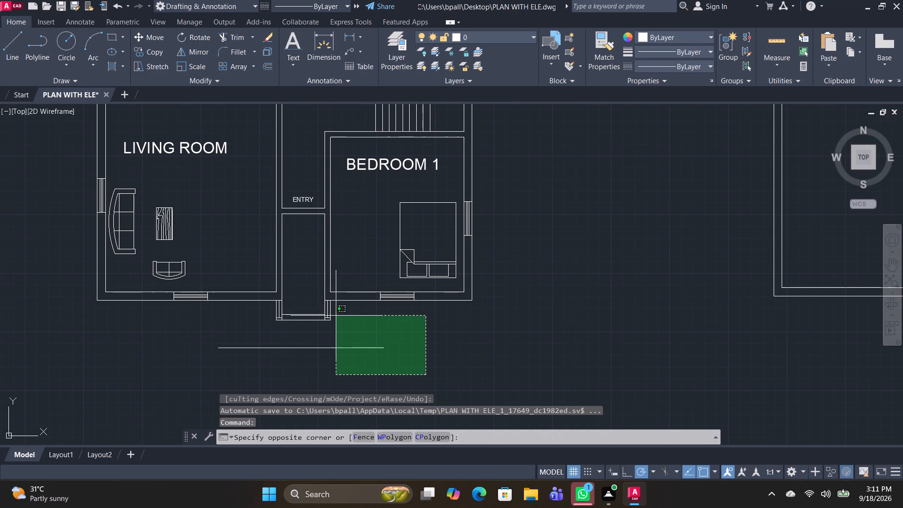
{"action": "left_click", "coordinate": [353, 341]}
{"action": "key", "text": "Delete"}
{"action": "scroll", "coordinate": [508, 447], "scroll_direction": "down", "scroll_amount": 4}
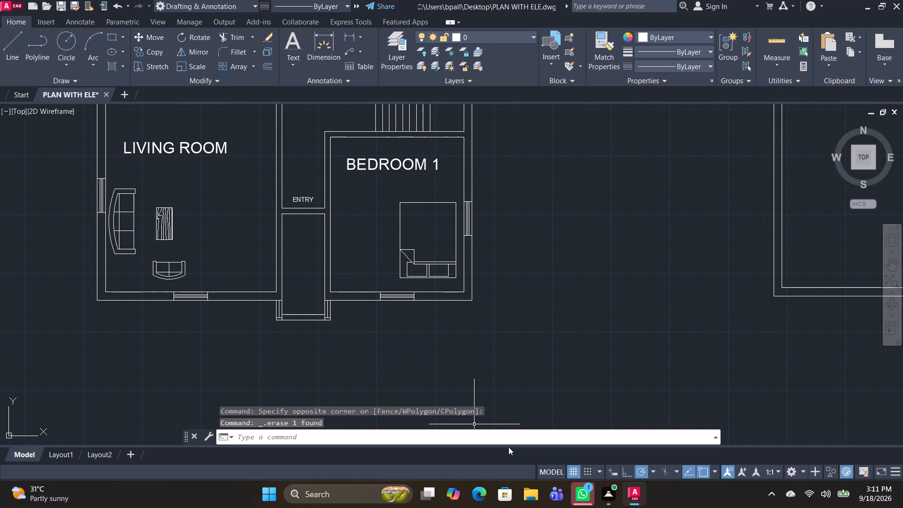
{"action": "scroll", "coordinate": [483, 356], "scroll_direction": "down", "scroll_amount": 3}
{"action": "middle_click_drag", "start_coordinate": [590, 365], "coordinate": [509, 351]}
{"action": "left_click", "coordinate": [548, 352]}
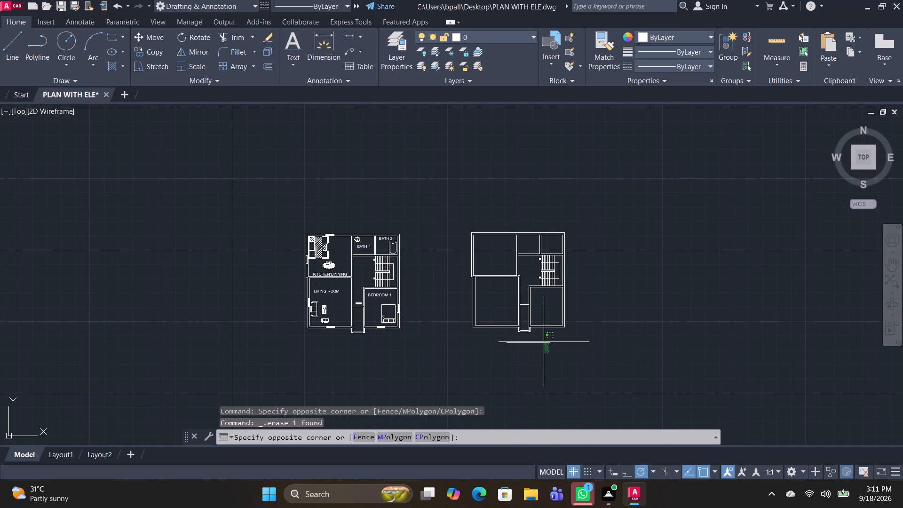
{"action": "left_click", "coordinate": [544, 341]}
{"action": "key", "text": "Delete"}
Label the second layout's lower-left room "Master Bed room" with single-line text 1'-0" high and 0 rotation.
{"action": "scroll", "coordinate": [511, 327], "scroll_direction": "up", "scroll_amount": 2}
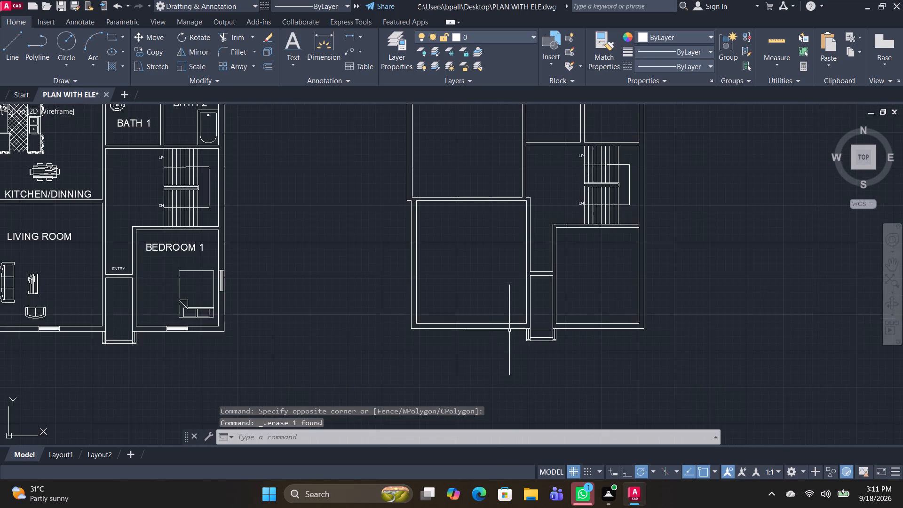
{"action": "middle_click_drag", "start_coordinate": [507, 337], "coordinate": [485, 382]}
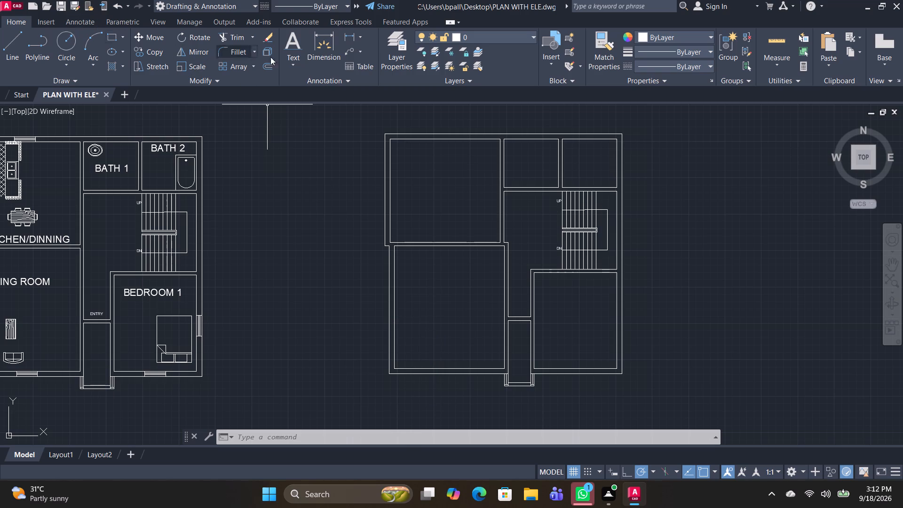
{"action": "left_click", "coordinate": [287, 46]}
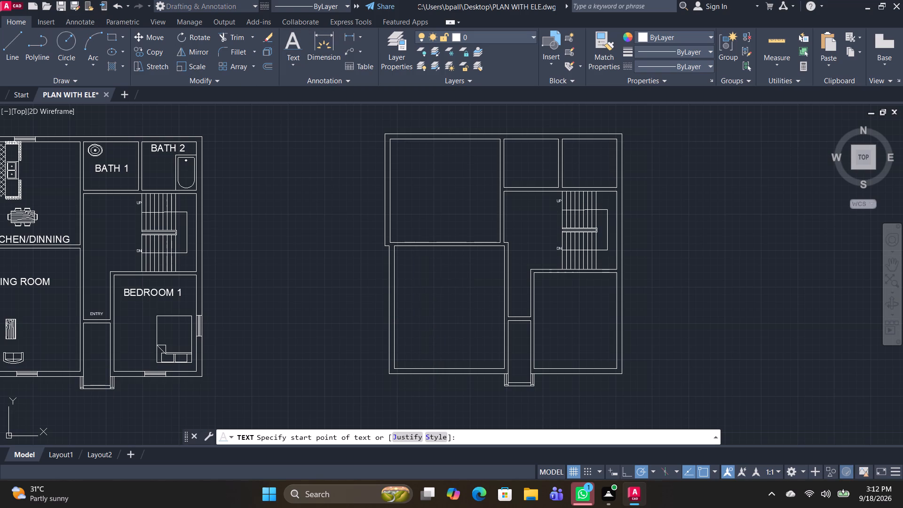
{"action": "left_click", "coordinate": [415, 280]}
{"action": "key", "text": "space"}
{"action": "key", "text": "space"}
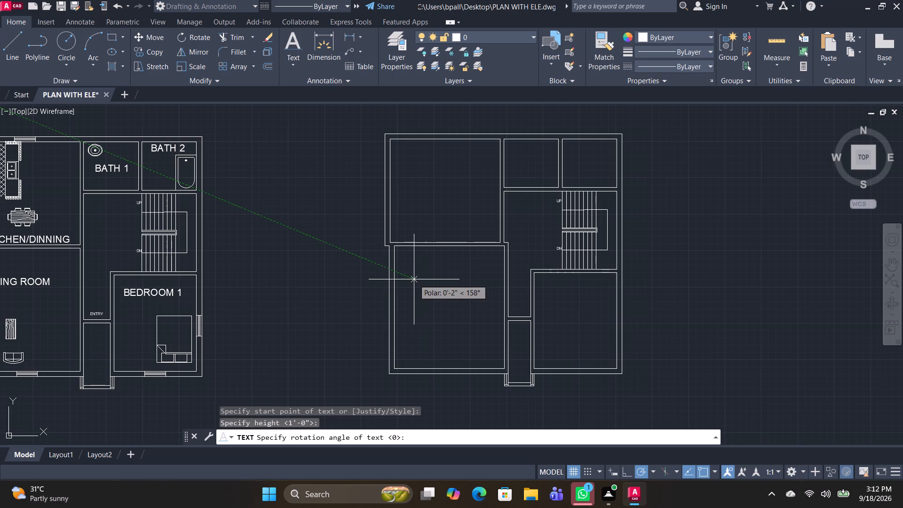
{"action": "type", "text": "masterbedroom"}
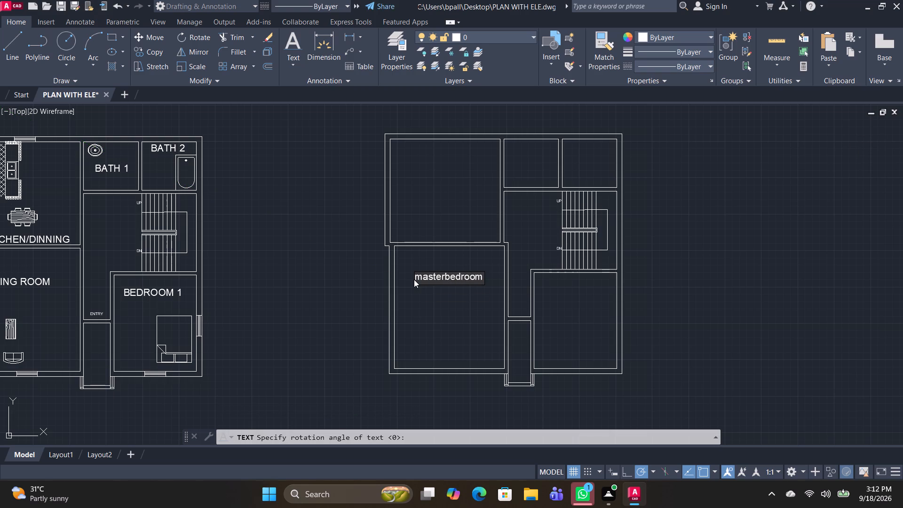
{"action": "key", "text": "BackSpace"}
{"action": "key", "text": "BackSpace"}
{"action": "key", "text": "BackSpace"}
{"action": "key", "text": "BackSpace"}
{"action": "key", "text": "BackSpace"}
{"action": "key", "text": "BackSpace"}
{"action": "key", "text": "BackSpace"}
{"action": "key", "text": "BackSpace"}
{"action": "key", "text": "BackSpace"}
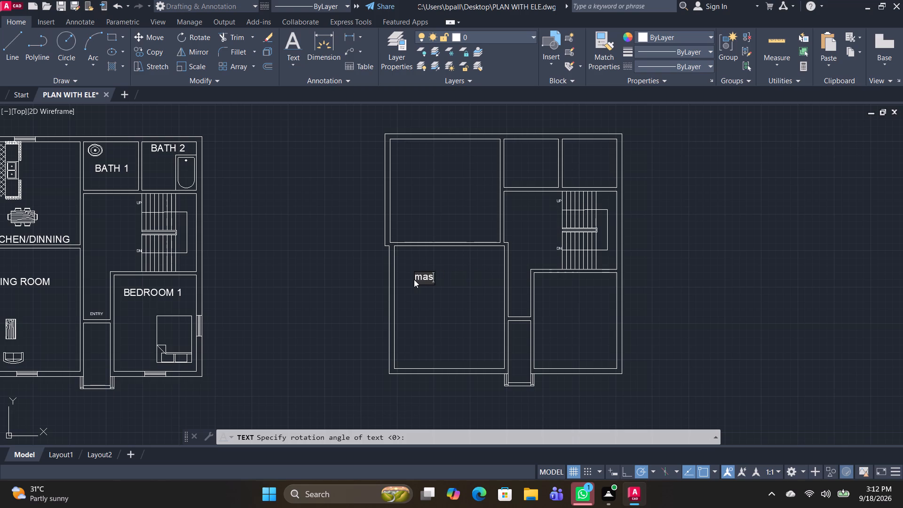
{"action": "key", "text": "BackSpace"}
{"action": "key", "text": "BackSpace"}
{"action": "key", "text": "BackSpace"}
{"action": "key", "text": "BackSpace"}
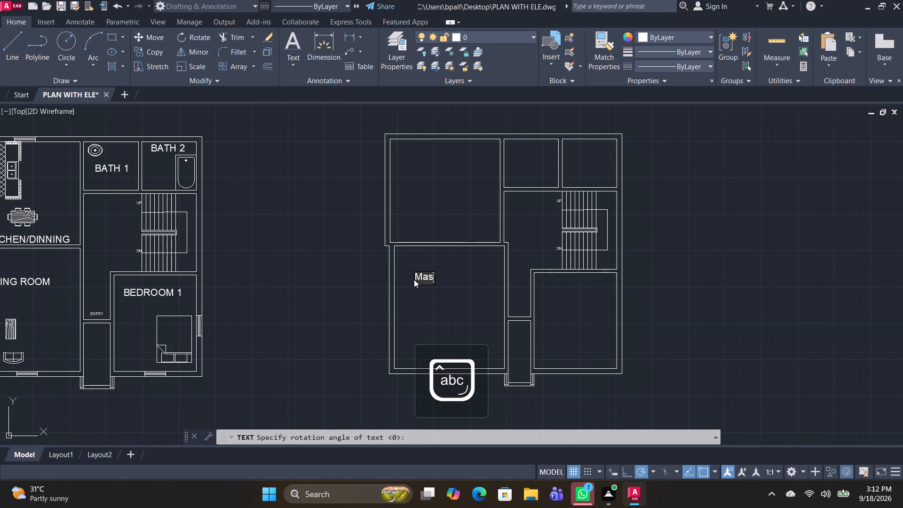
{"action": "key", "text": "space"}
{"action": "key", "text": "b"}
{"action": "type", "text": "ed room"}
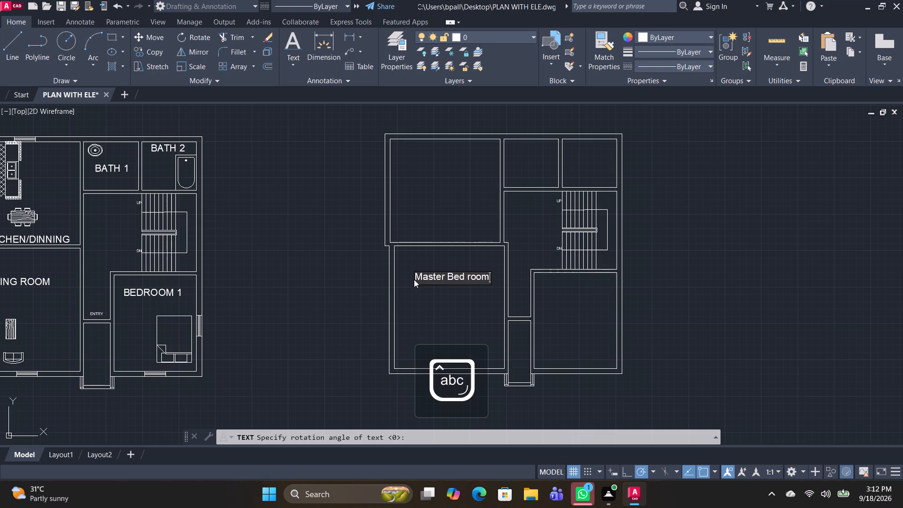
{"action": "key", "text": "Return"}
{"action": "key", "text": "Return"}
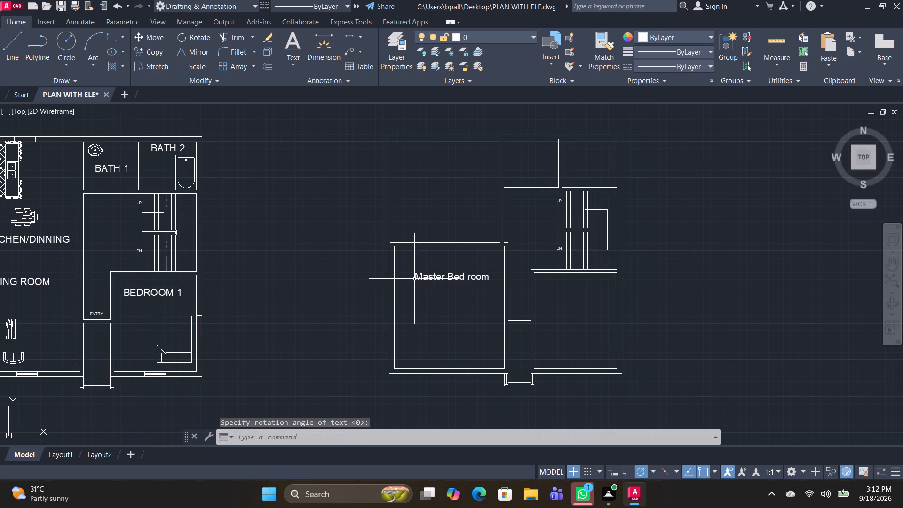
Label the second layout's upper-left room "bedroom 2" with single-line text 1'-0" high and 0 rotation.
{"action": "left_click", "coordinate": [296, 46]}
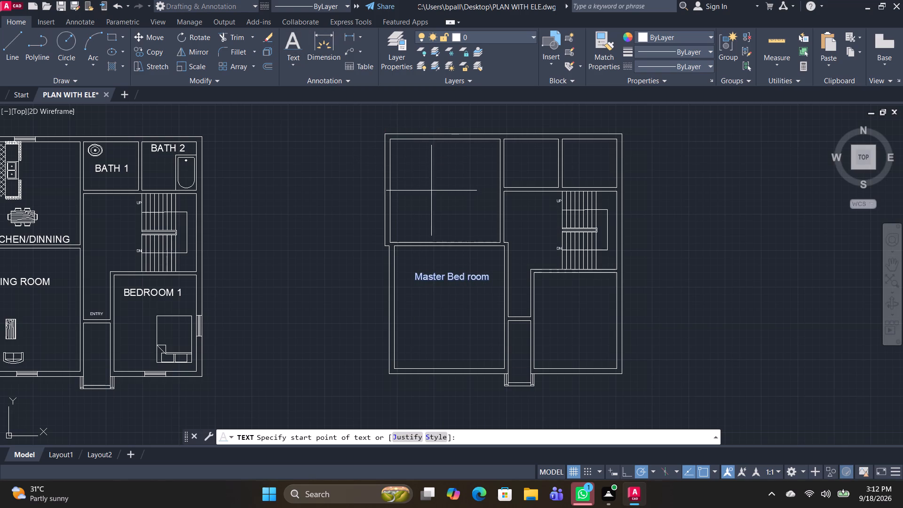
{"action": "left_click", "coordinate": [450, 177]}
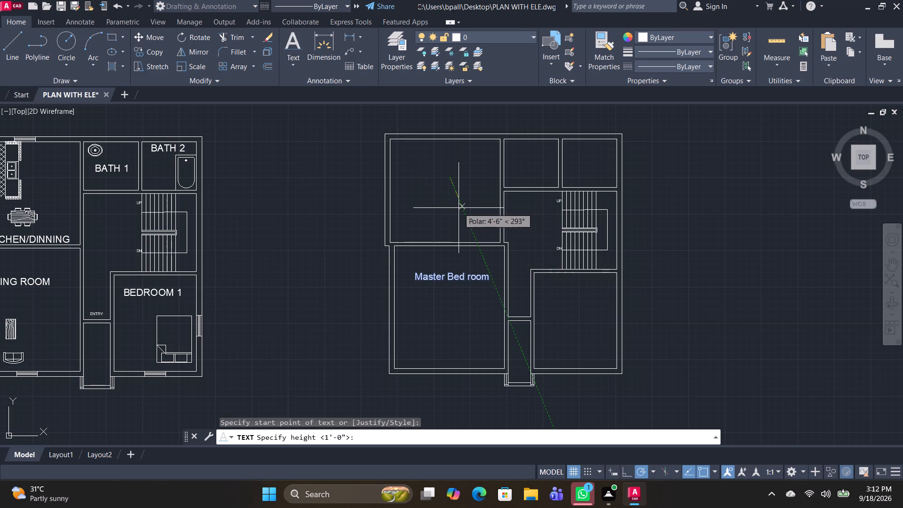
{"action": "key", "text": "space"}
{"action": "key", "text": "space"}
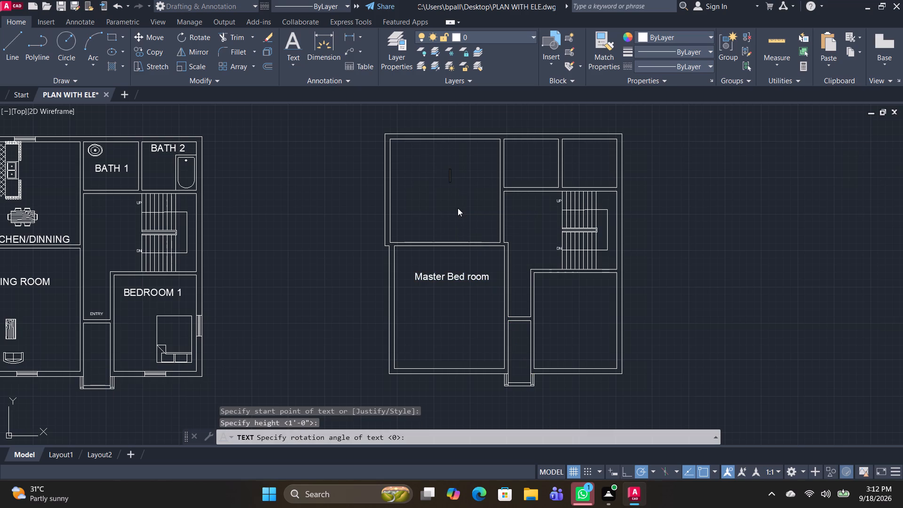
{"action": "type", "text": "bedroom 2"}
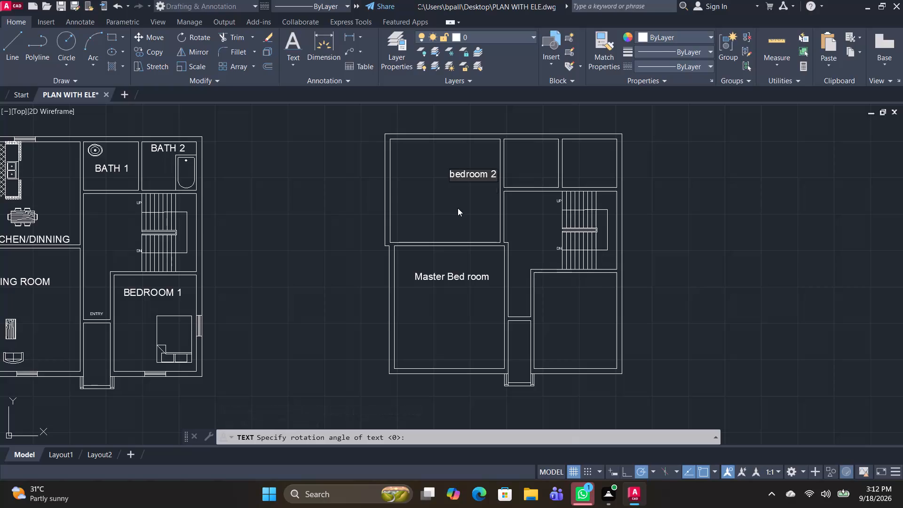
{"action": "key", "text": "Return"}
{"action": "key", "text": "Return"}
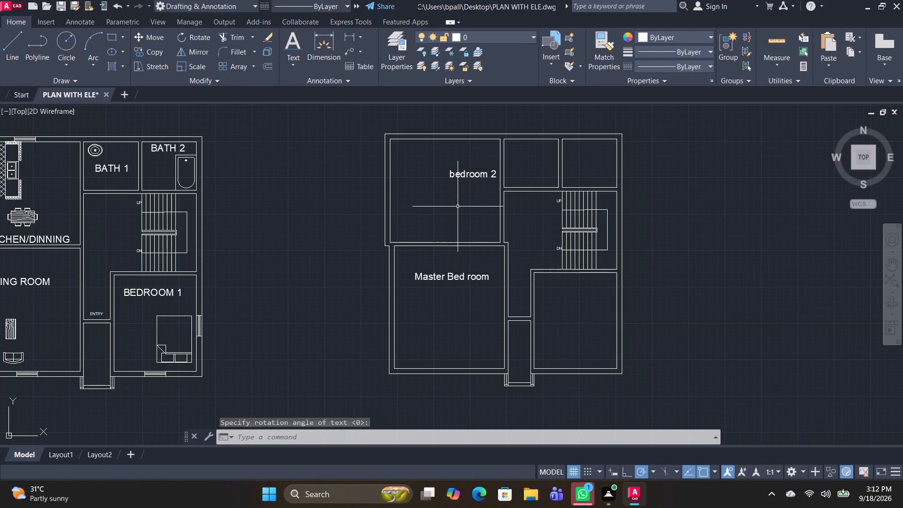
Label the second layout's upper-middle small room "bath" with single-line text 1'-0" high and 0 rotation.
{"action": "key", "text": "space"}
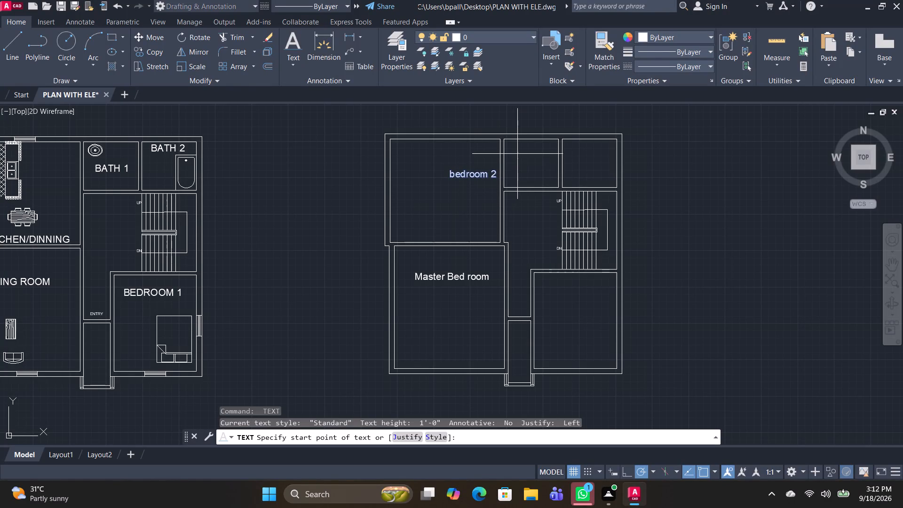
{"action": "left_click", "coordinate": [522, 153]}
{"action": "key", "text": "space"}
{"action": "key", "text": "space"}
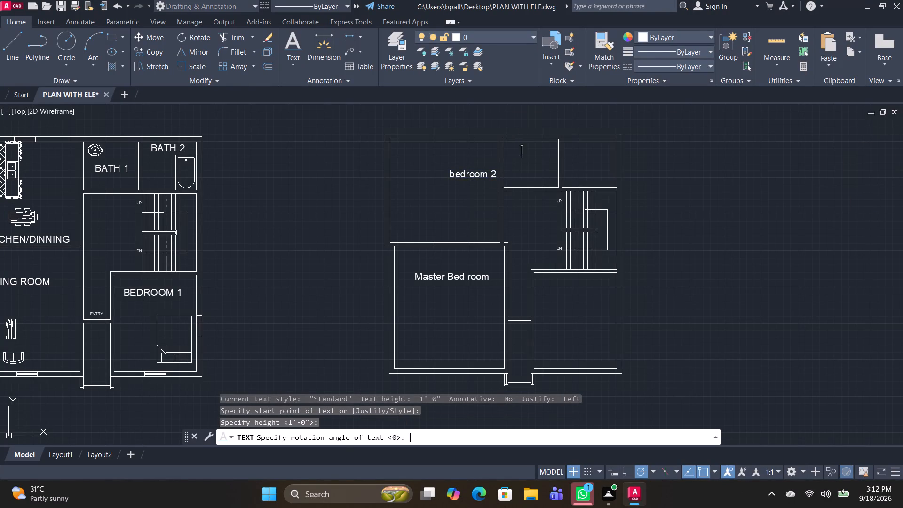
{"action": "type", "text": "bath"}
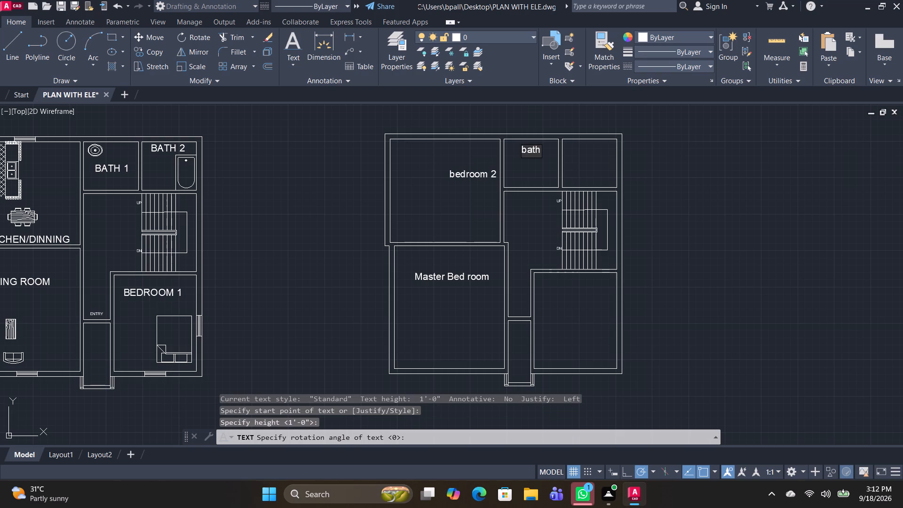
{"action": "key", "text": "Return"}
{"action": "key", "text": "Return"}
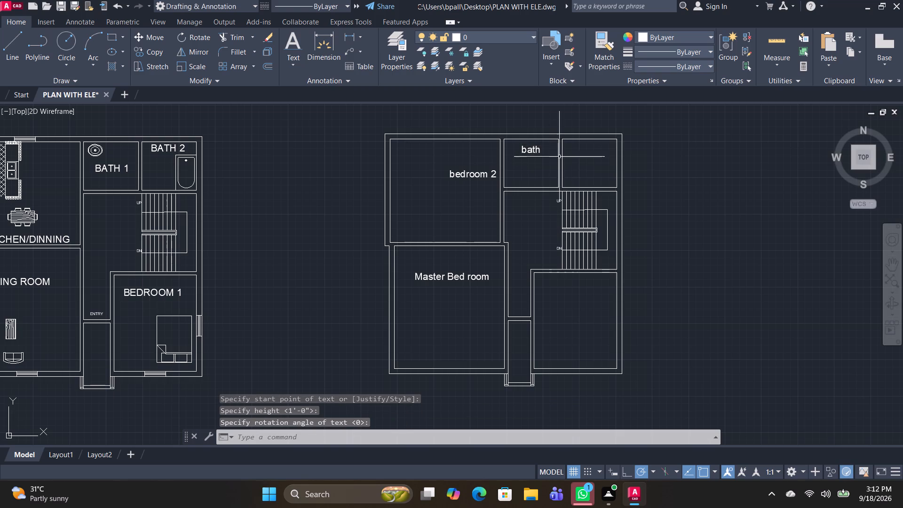
Label the second layout's upper-right small room "bath" with single-line text 1'-0" high and 0 rotation.
{"action": "key", "text": "space"}
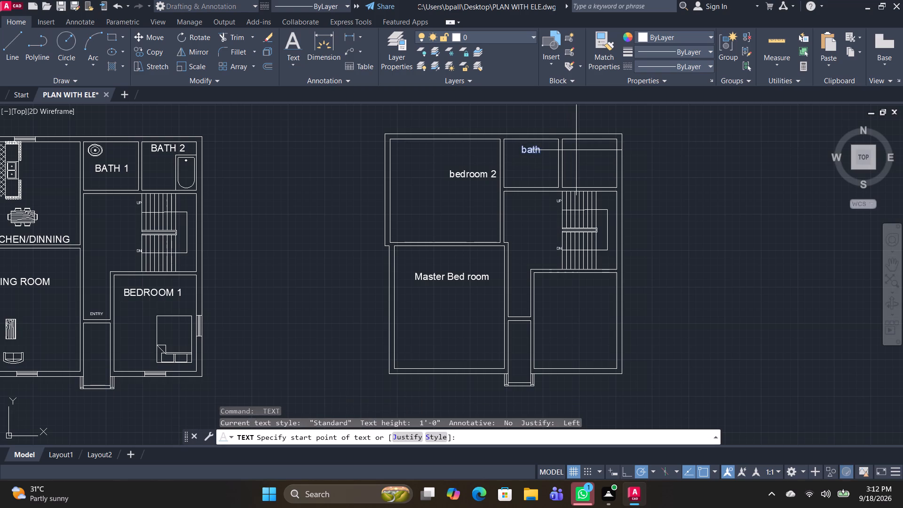
{"action": "left_click", "coordinate": [576, 150]}
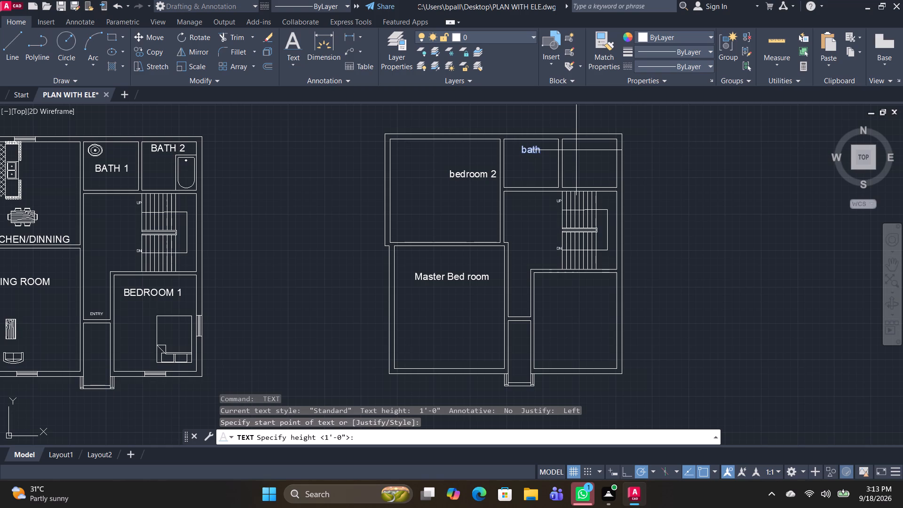
{"action": "type", "text": "bath"}
{"action": "key", "text": "BackSpace"}
{"action": "key", "text": "BackSpace"}
{"action": "key", "text": "BackSpace"}
{"action": "key", "text": "BackSpace"}
{"action": "key", "text": "Return"}
{"action": "key", "text": "Return"}
{"action": "type", "text": "bath"}
{"action": "key", "text": "Return"}
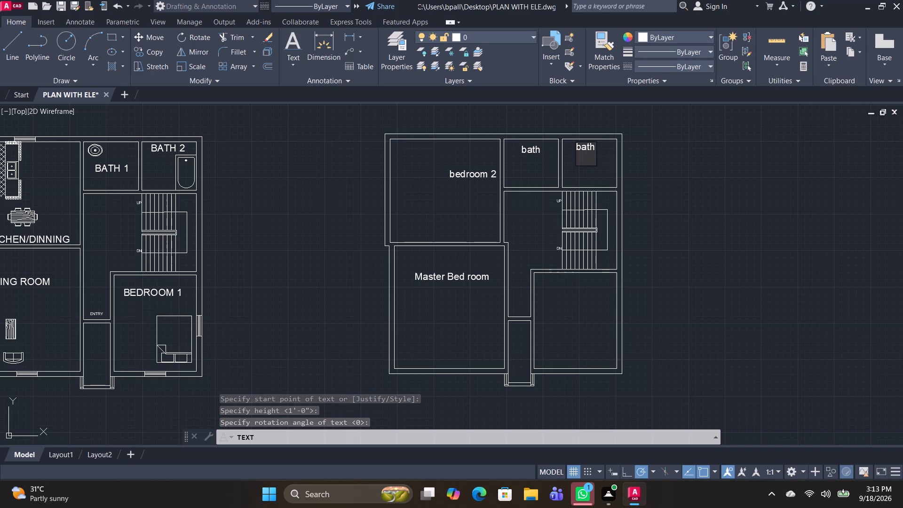
{"action": "key", "text": "apostrophe"}
{"action": "key", "text": "Return"}
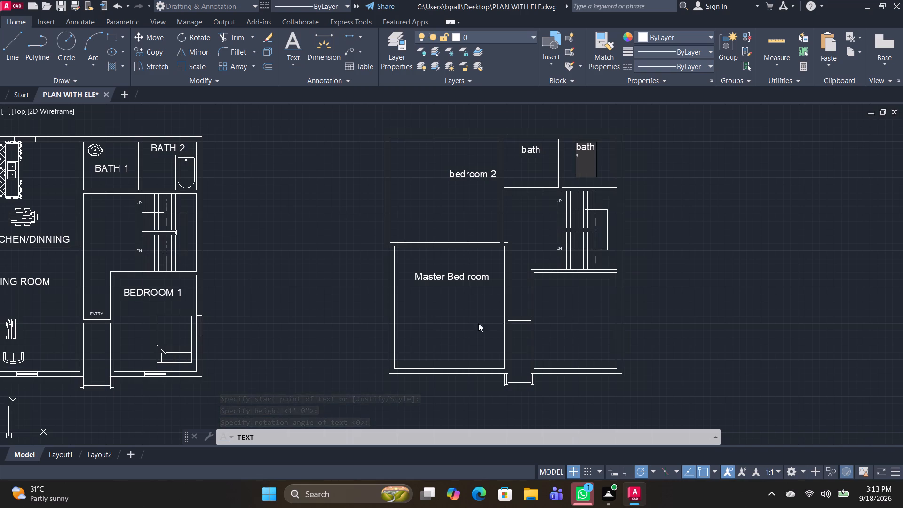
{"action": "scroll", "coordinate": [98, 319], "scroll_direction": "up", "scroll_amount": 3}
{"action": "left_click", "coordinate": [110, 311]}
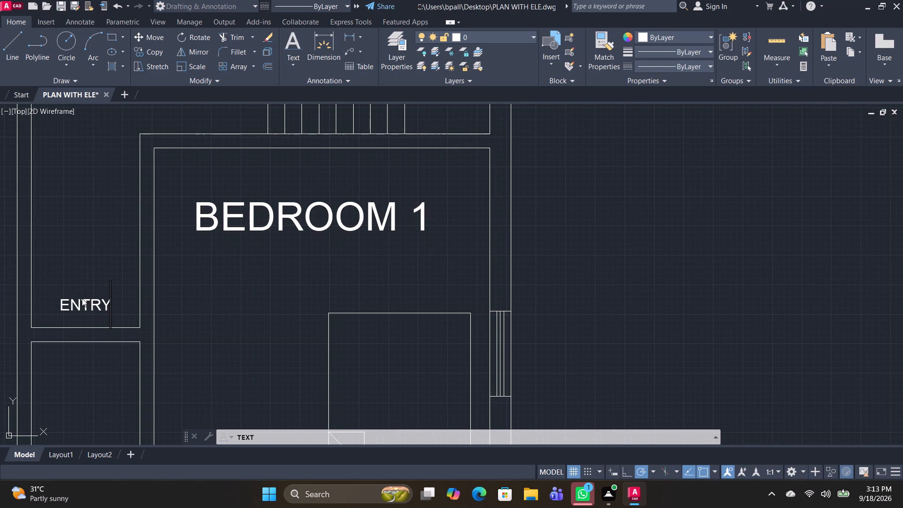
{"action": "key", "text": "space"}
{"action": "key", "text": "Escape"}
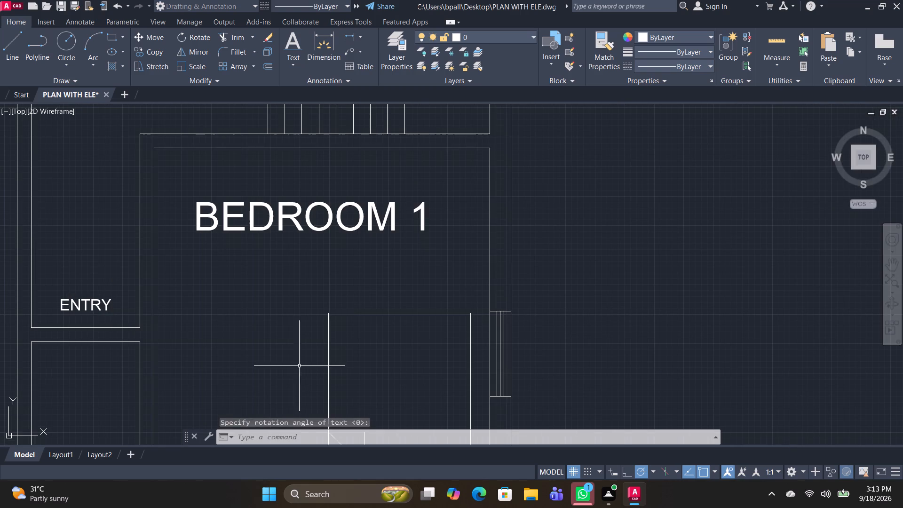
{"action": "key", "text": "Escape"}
Label the second layout's entry passage "ENTRY" with single-line text 1'-0" high and 0 rotation.
{"action": "scroll", "coordinate": [308, 370], "scroll_direction": "down", "scroll_amount": 2}
{"action": "middle_click_drag", "start_coordinate": [486, 381], "coordinate": [380, 317]}
{"action": "key", "text": "space"}
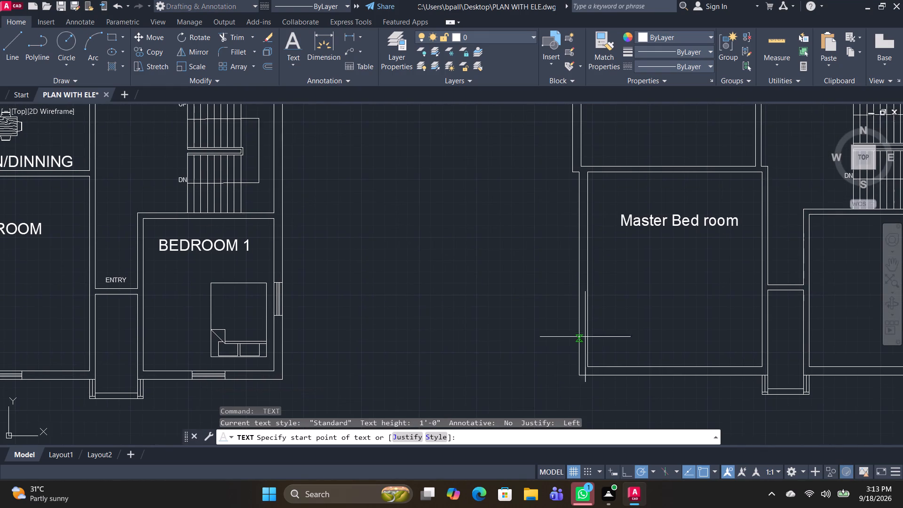
{"action": "middle_click_drag", "start_coordinate": [729, 330], "coordinate": [595, 315]}
{"action": "scroll", "coordinate": [649, 257], "scroll_direction": "up", "scroll_amount": 2}
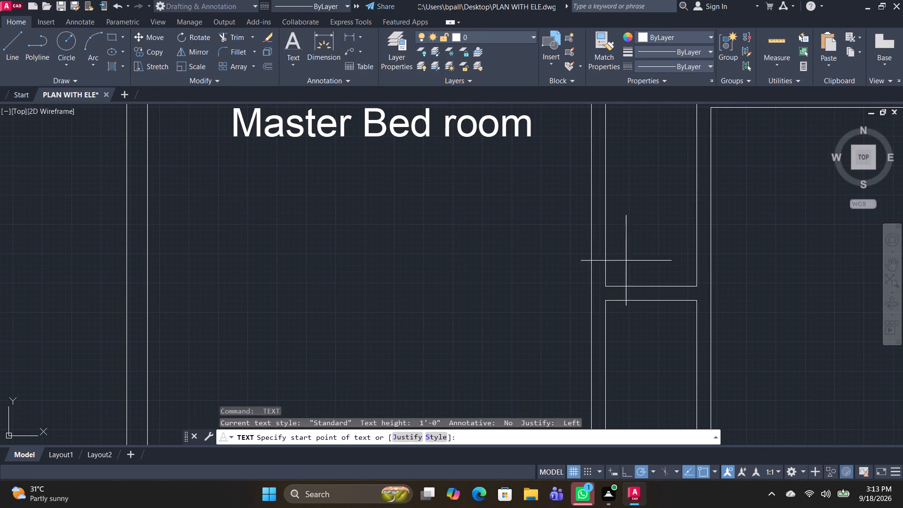
{"action": "left_click", "coordinate": [624, 256]}
{"action": "key", "text": "space"}
{"action": "key", "text": "space"}
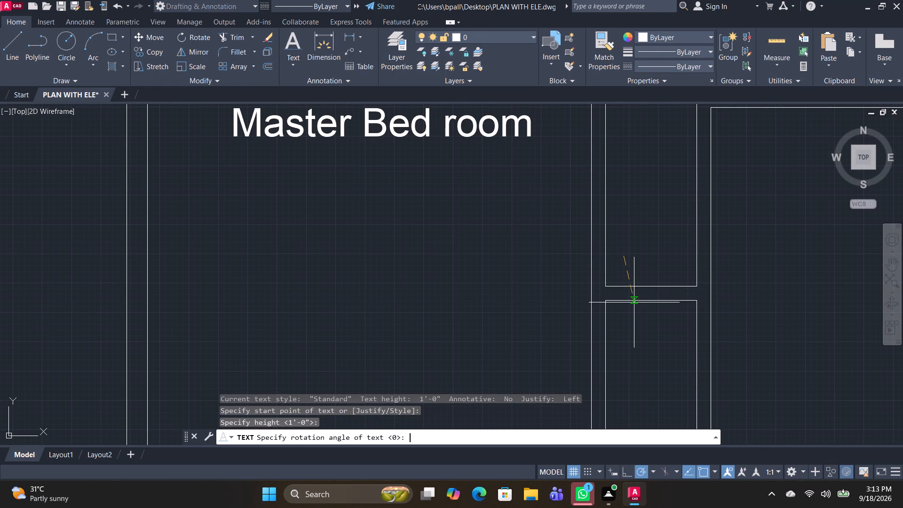
{"action": "type", "text": "entry"}
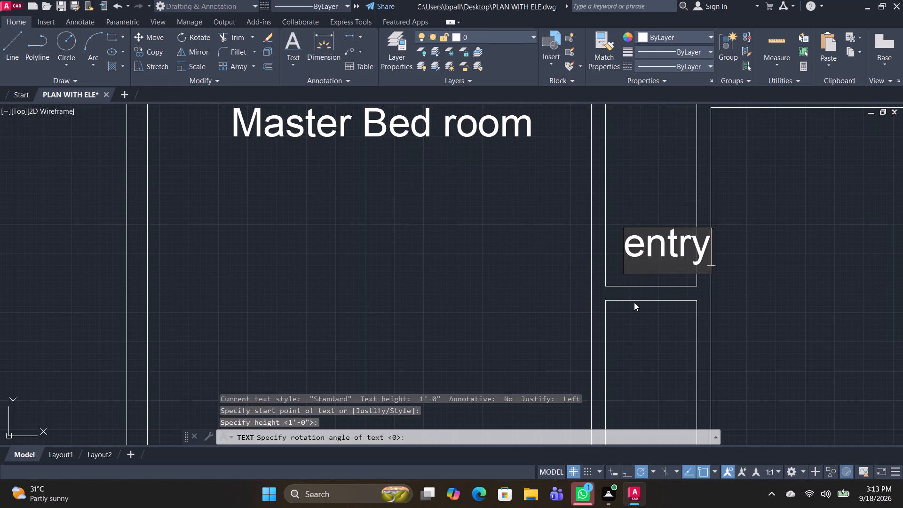
{"action": "key", "text": "BackSpace"}
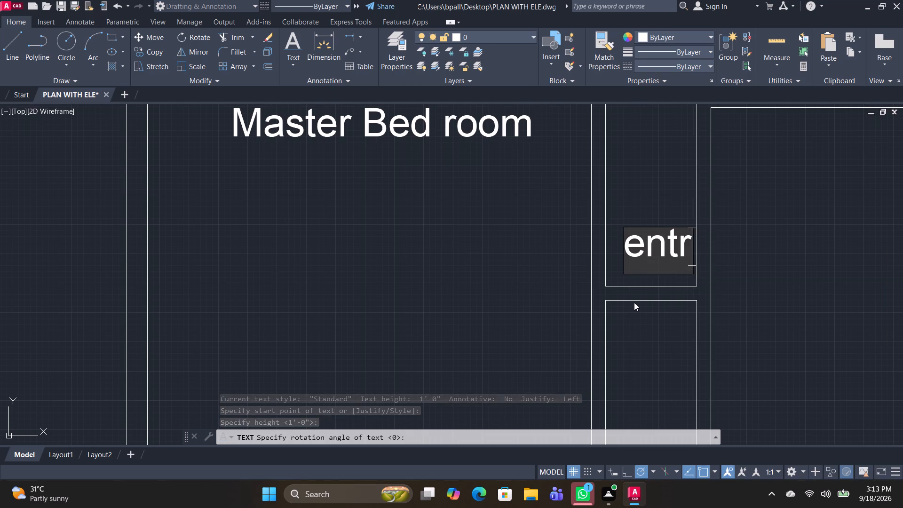
{"action": "key", "text": "BackSpace"}
{"action": "key", "text": "BackSpace"}
{"action": "key", "text": "BackSpace"}
{"action": "key", "text": "BackSpace"}
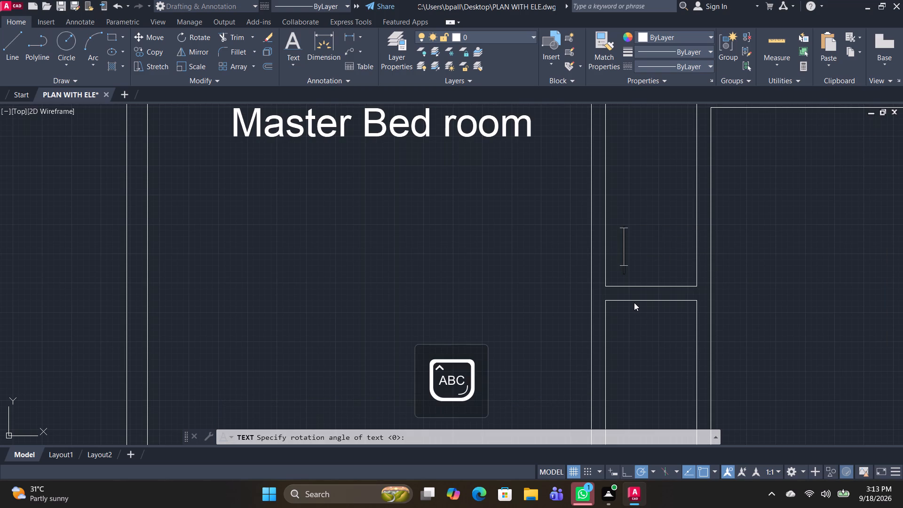
{"action": "type", "text": "EB"}
{"action": "key", "text": "BackSpace"}
{"action": "type", "text": "NTRY"}
{"action": "key", "text": "Return"}
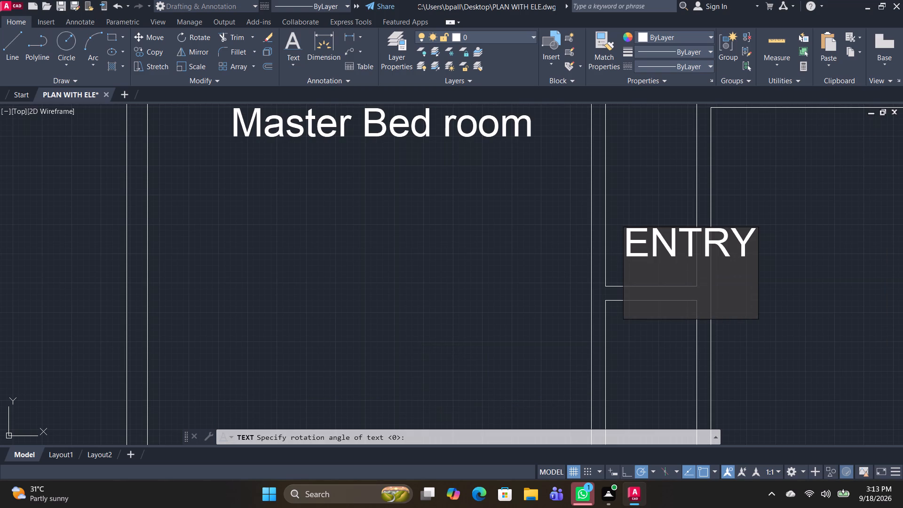
{"action": "key", "text": "Return"}
Capitalise the second layout's upper-left room label so it reads "Bedroom 2".
{"action": "scroll", "coordinate": [446, 223], "scroll_direction": "down", "scroll_amount": 1}
{"action": "scroll", "coordinate": [495, 246], "scroll_direction": "down", "scroll_amount": 2}
{"action": "middle_click_drag", "start_coordinate": [521, 223], "coordinate": [509, 298]}
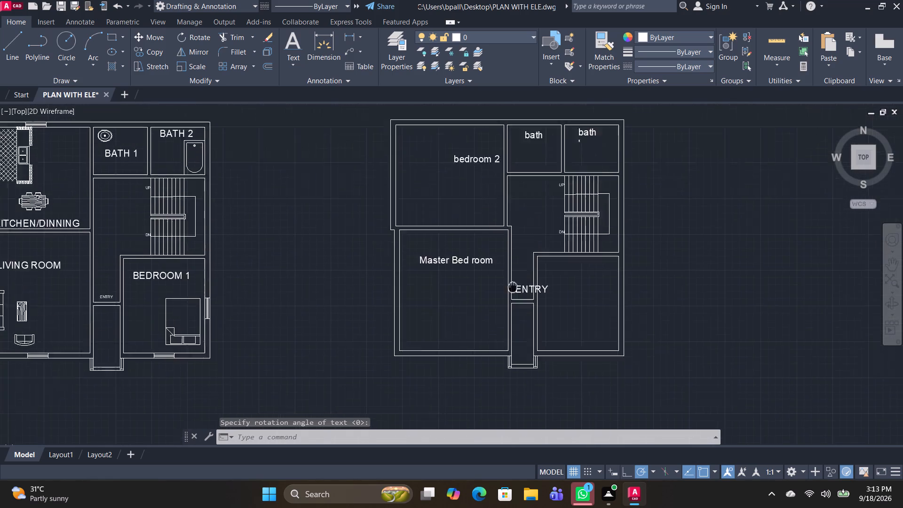
{"action": "middle_click_drag", "start_coordinate": [509, 298], "coordinate": [487, 360]}
{"action": "scroll", "coordinate": [444, 264], "scroll_direction": "up", "scroll_amount": 2}
{"action": "double_click", "coordinate": [399, 227]}
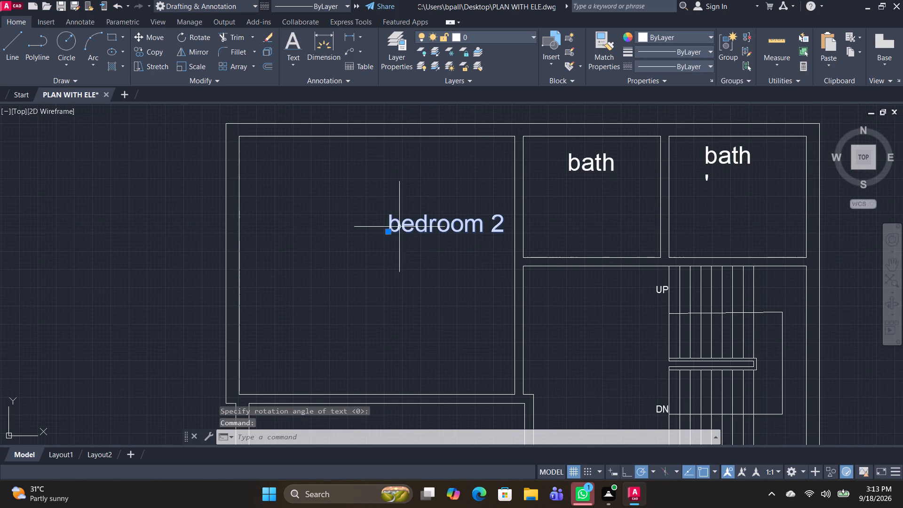
{"action": "left_click", "coordinate": [399, 227]}
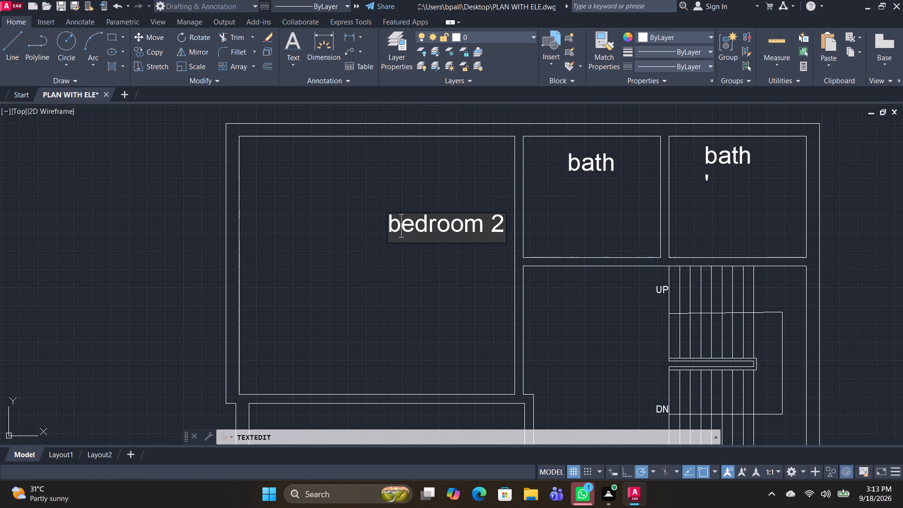
{"action": "key", "text": "BackSpace"}
{"action": "key", "text": "b"}
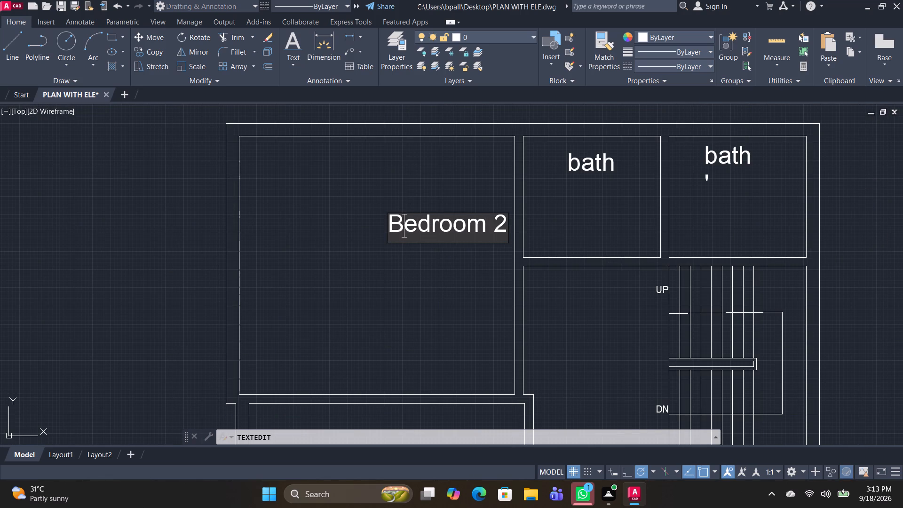
{"action": "key", "text": "space"}
{"action": "key", "text": "space"}
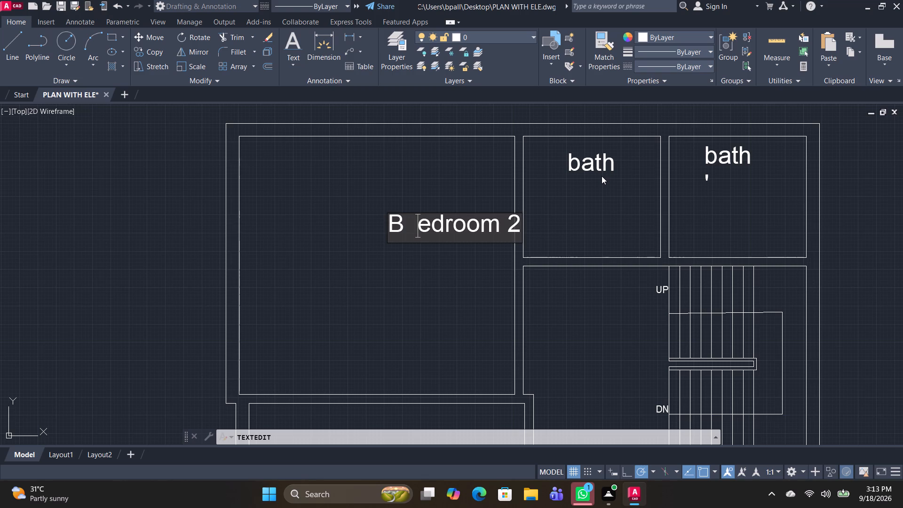
{"action": "key", "text": "BackSpace"}
{"action": "key", "text": "BackSpace"}
{"action": "key", "text": "Return"}
{"action": "key", "text": "Return"}
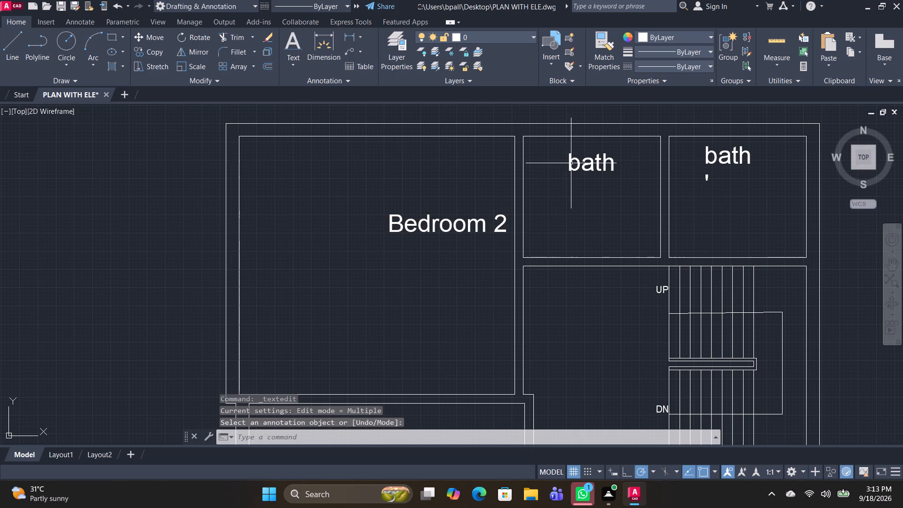
Capitalise the label in the second layout's upper-middle small room so it reads "Bath".
{"action": "double_click", "coordinate": [572, 163]}
{"action": "left_click", "coordinate": [579, 163]}
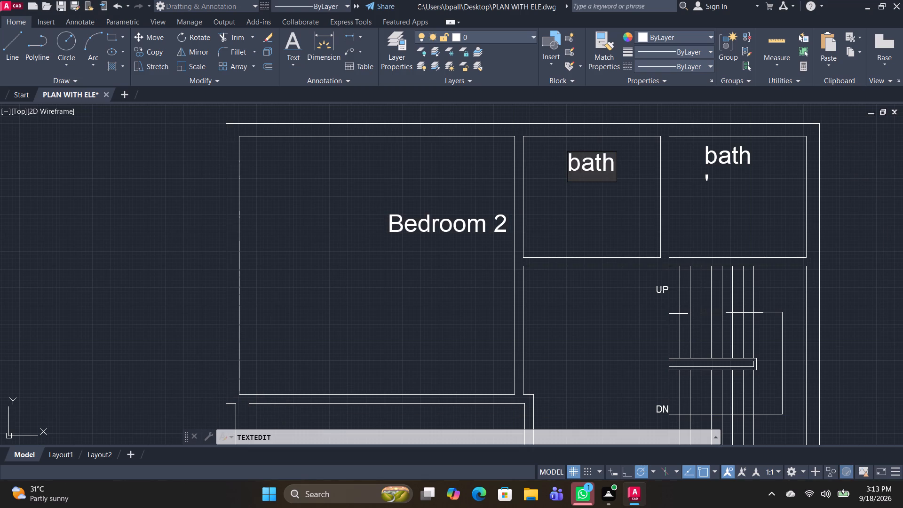
{"action": "key", "text": "BackSpace"}
{"action": "key", "text": "b"}
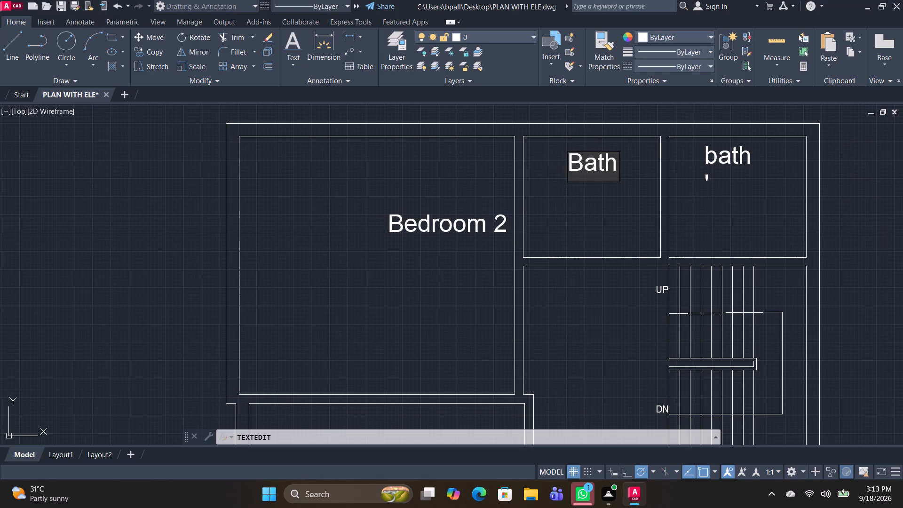
{"action": "key", "text": "Return"}
{"action": "key", "text": "Return"}
Capitalise the label in the second layout's upper-right small room so it reads "Bath".
{"action": "double_click", "coordinate": [716, 156]}
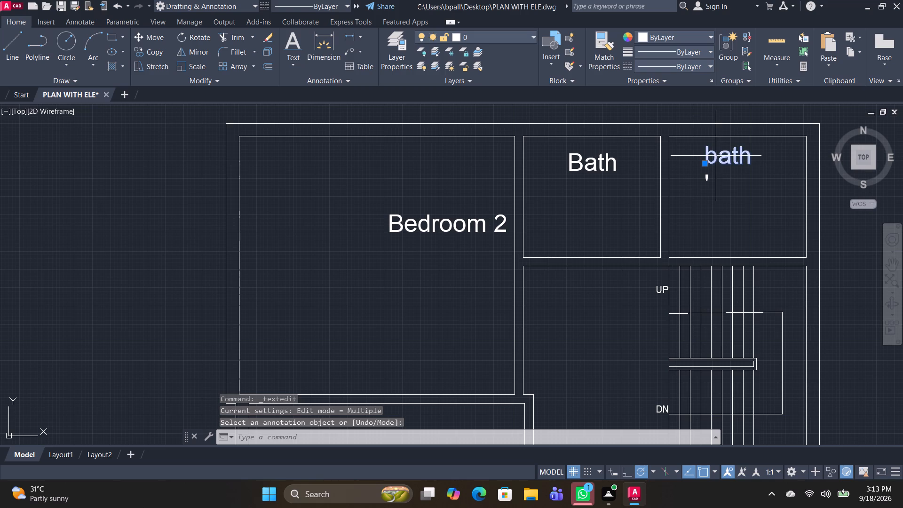
{"action": "key", "text": "Return"}
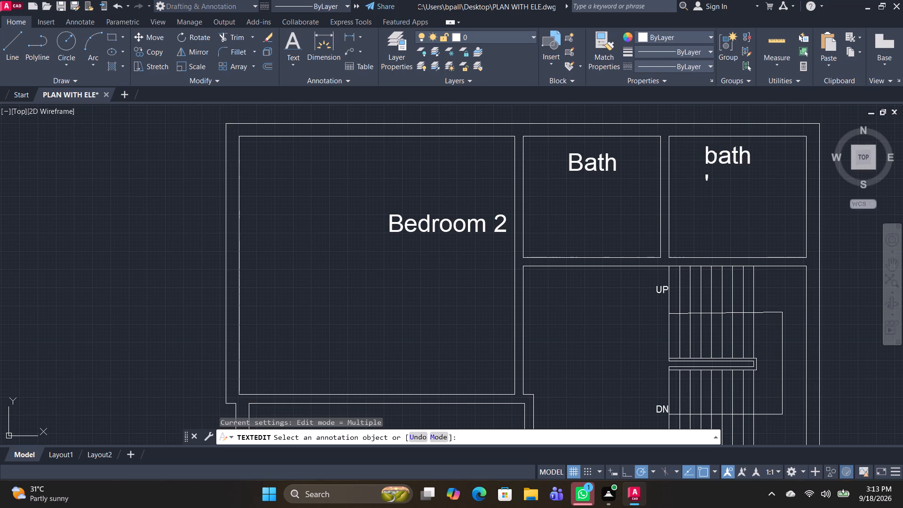
{"action": "key", "text": "Return"}
{"action": "key", "text": "Return"}
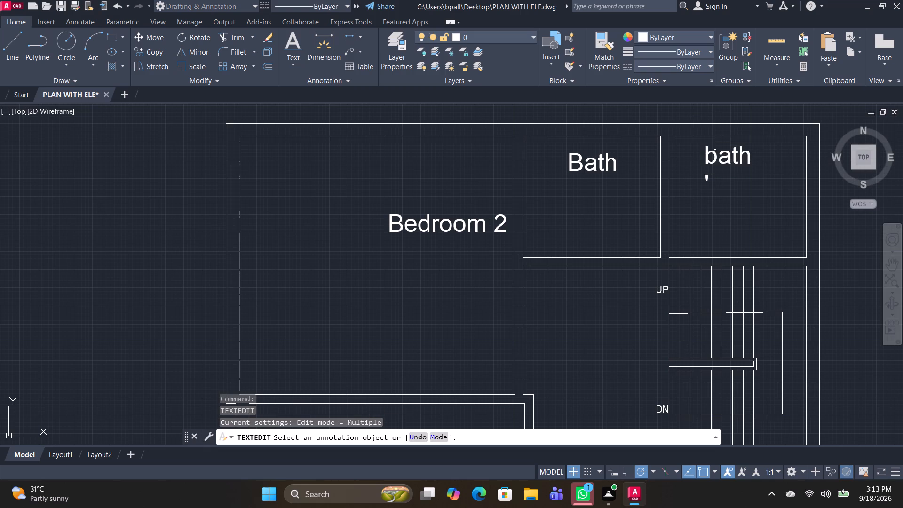
{"action": "left_click", "coordinate": [710, 157]}
{"action": "left_click", "coordinate": [719, 159]}
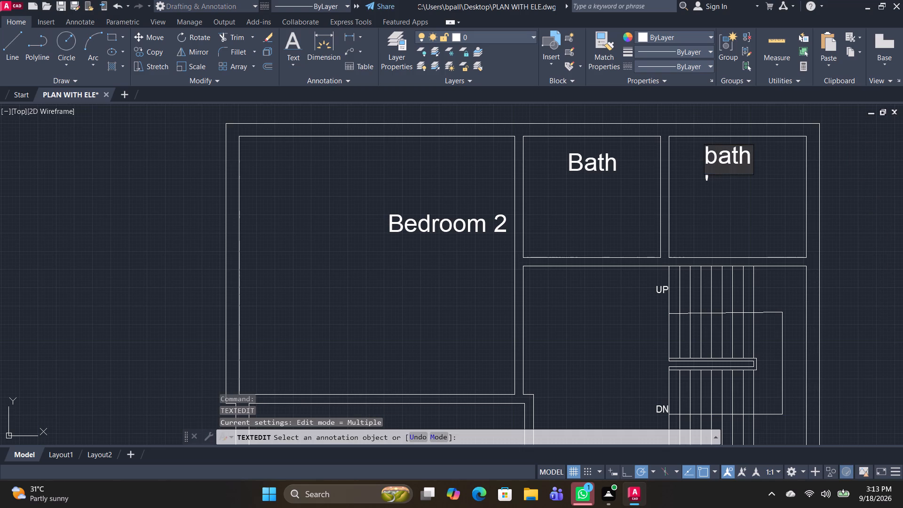
{"action": "key", "text": "BackSpace"}
{"action": "key", "text": "b"}
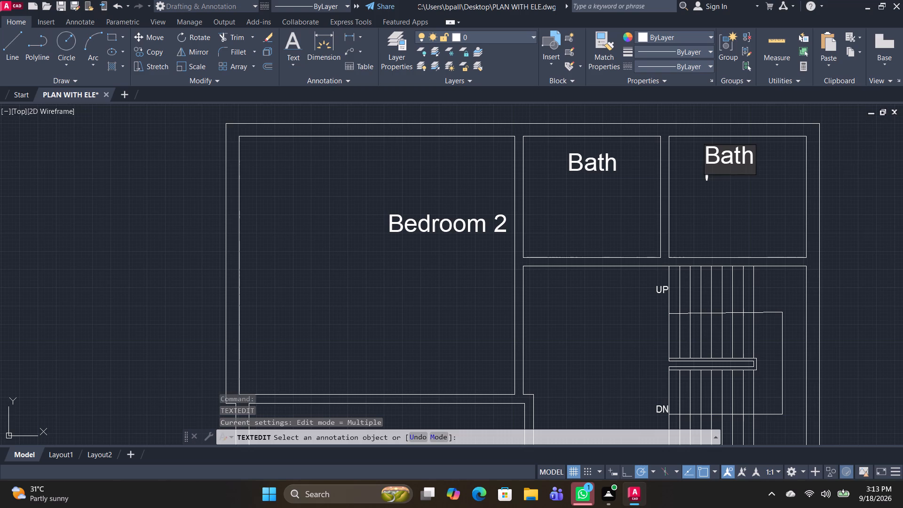
{"action": "key", "text": "Return"}
Erase the stray apostrophe text below the upper-right Bath label in the second layout.
{"action": "left_click", "coordinate": [712, 193]}
{"action": "key", "text": "space"}
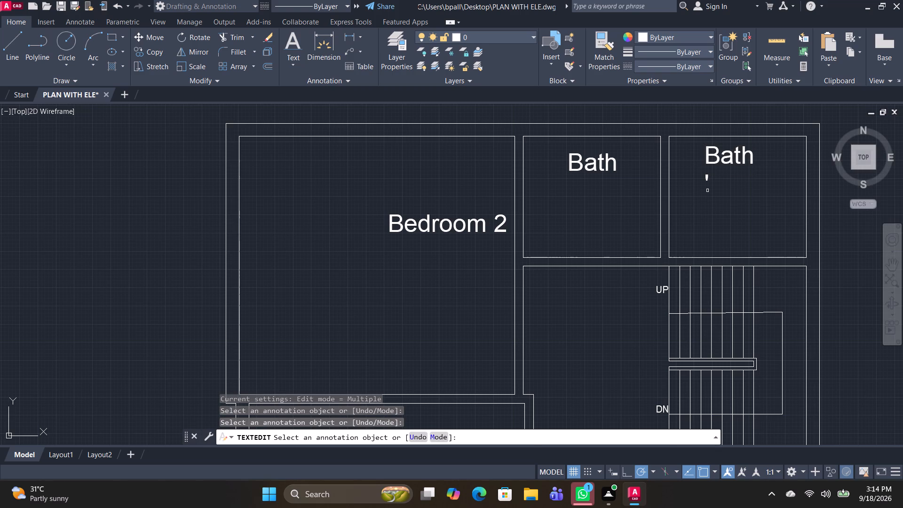
{"action": "left_click", "coordinate": [712, 186]}
{"action": "left_click", "coordinate": [687, 171]}
{"action": "key", "text": "BackSpace"}
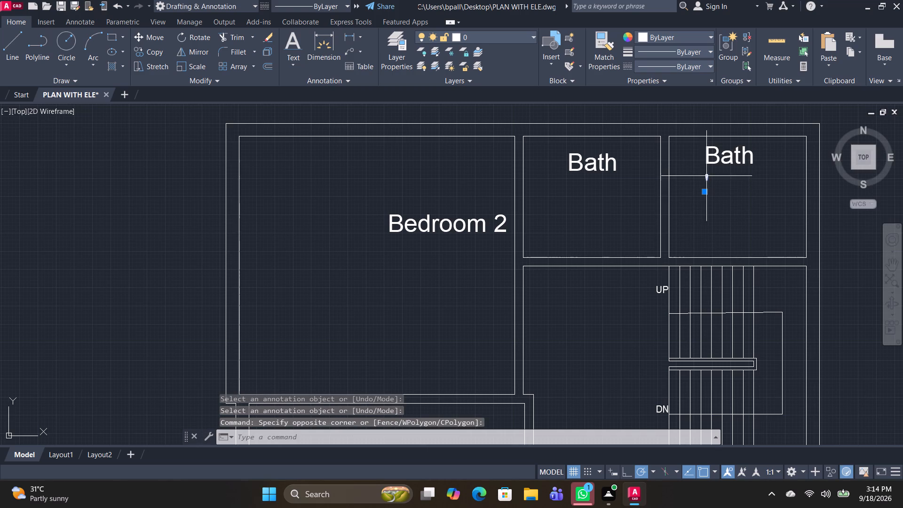
{"action": "key", "text": "Delete"}
Scale down the second layout's ENTRY label about its lower-left corner so it fits between the passage walls.
{"action": "scroll", "coordinate": [702, 212], "scroll_direction": "down", "scroll_amount": 2}
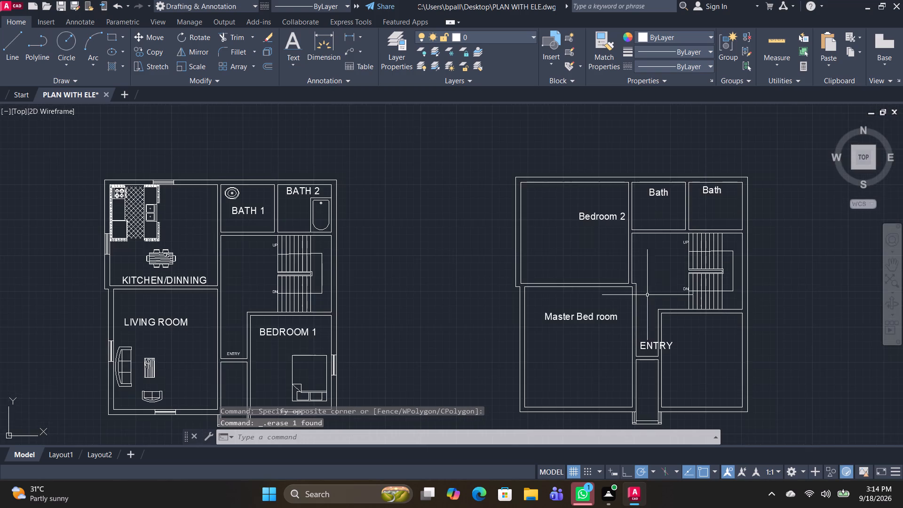
{"action": "middle_click_drag", "start_coordinate": [642, 294], "coordinate": [543, 235]}
{"action": "left_click", "coordinate": [548, 289]}
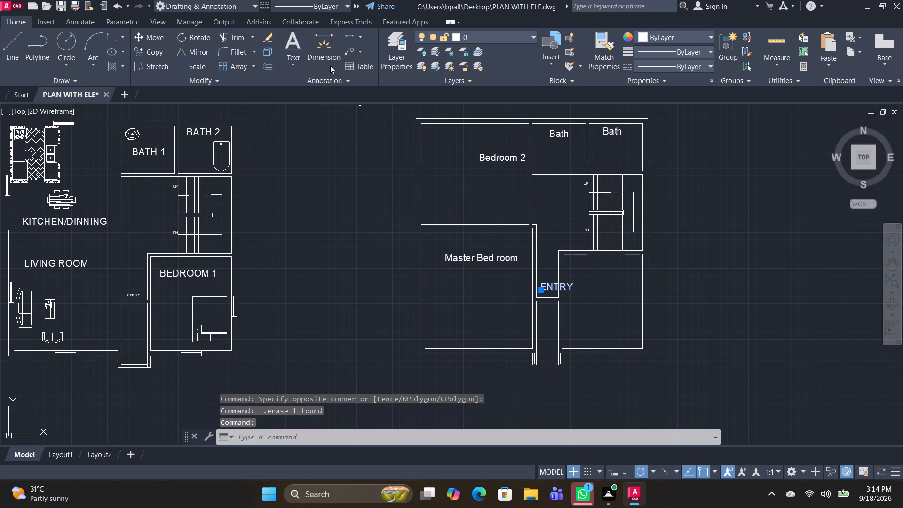
{"action": "left_click", "coordinate": [193, 67]}
{"action": "scroll", "coordinate": [576, 313], "scroll_direction": "up", "scroll_amount": 2}
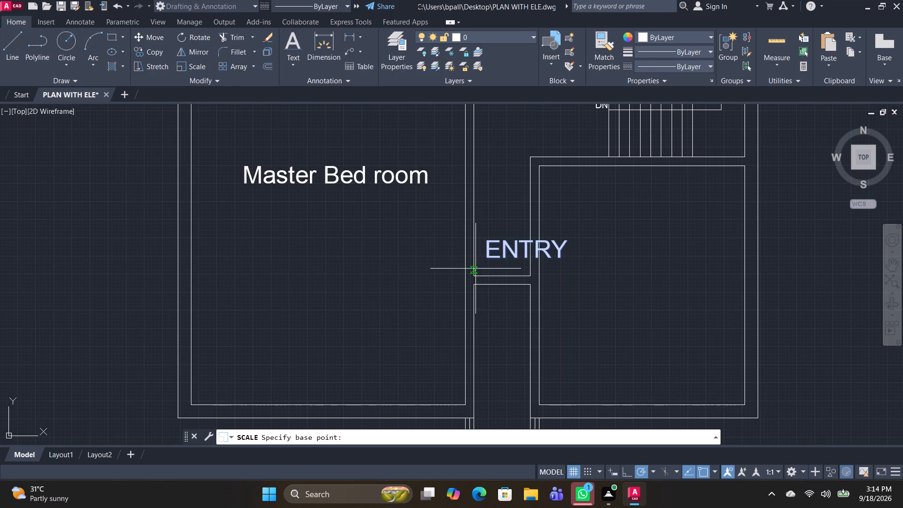
{"action": "left_click", "coordinate": [484, 263]}
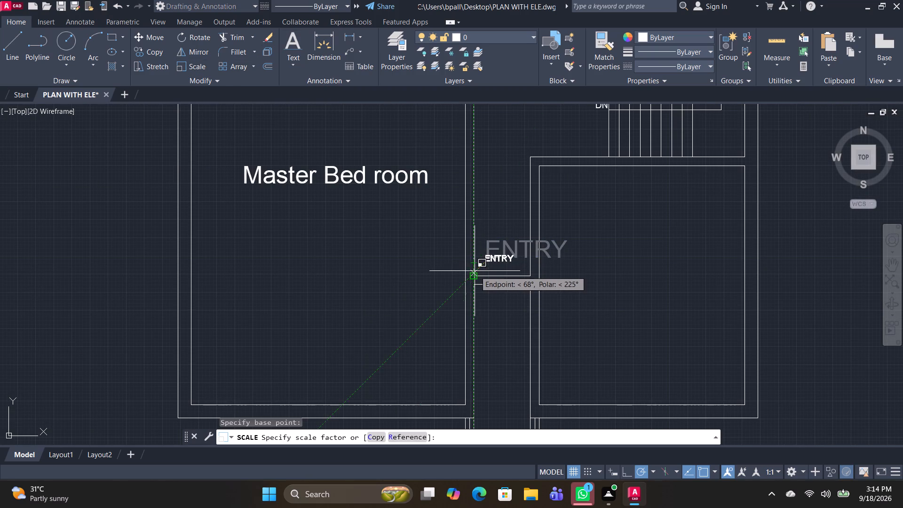
{"action": "left_click", "coordinate": [469, 273]}
Extend both cross-wall lines below ENTRY across the second layout's lower-right room, and trim them out where they cross the partition wall.
{"action": "middle_click_drag", "start_coordinate": [620, 333], "coordinate": [623, 286]}
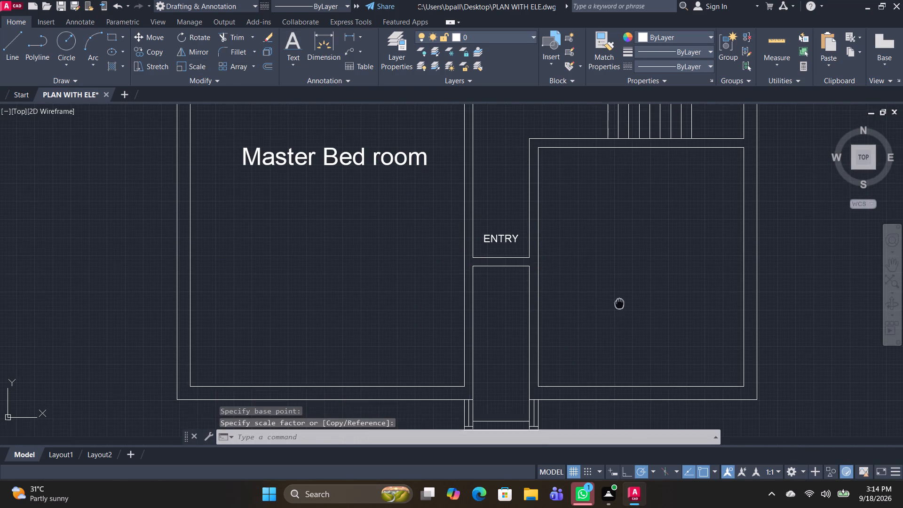
{"action": "middle_click_drag", "start_coordinate": [623, 286], "coordinate": [628, 277]}
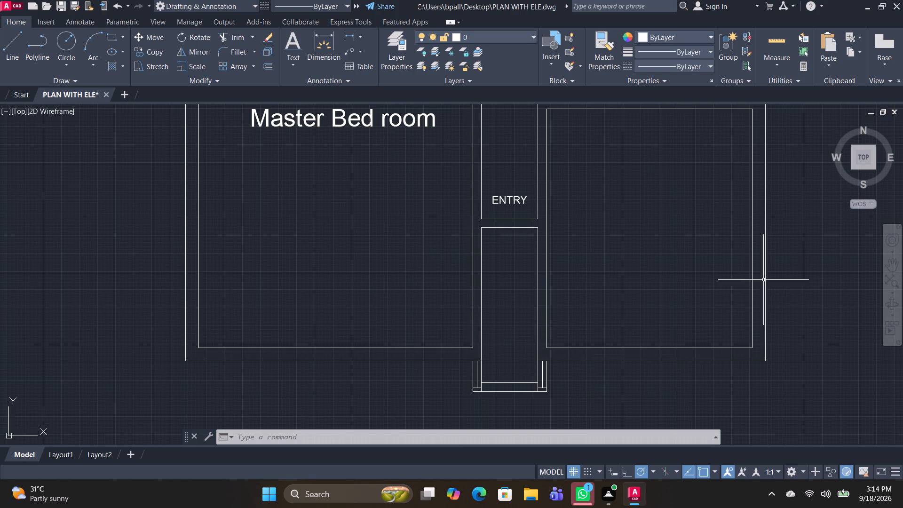
{"action": "middle_click", "coordinate": [637, 367]}
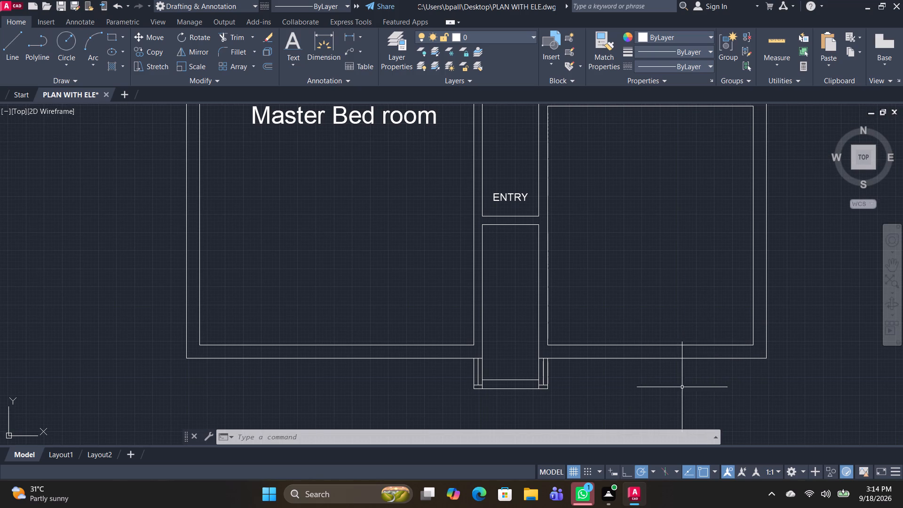
{"action": "type", "text": "TR"}
{"action": "key", "text": "space"}
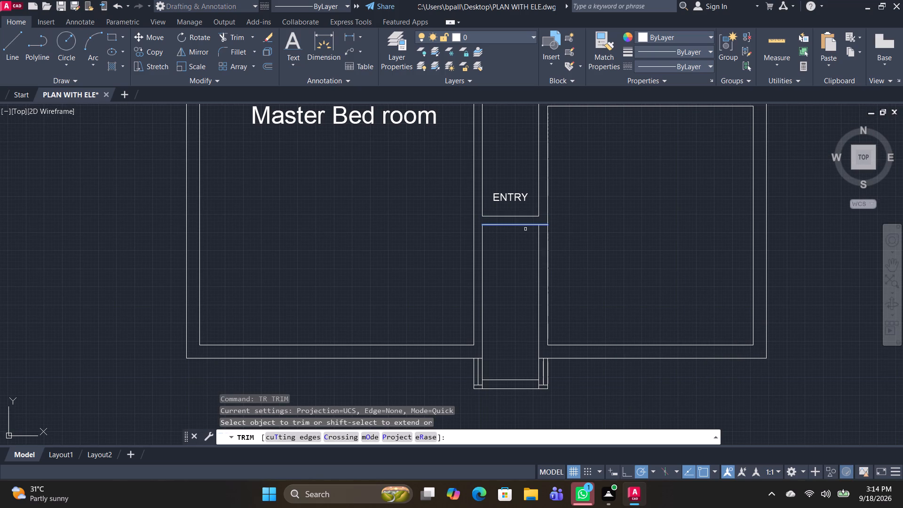
{"action": "left_click", "coordinate": [525, 229], "text": "shift"}
{"action": "left_click", "coordinate": [532, 222], "text": "shift"}
{"action": "left_click", "coordinate": [543, 225], "text": "shift"}
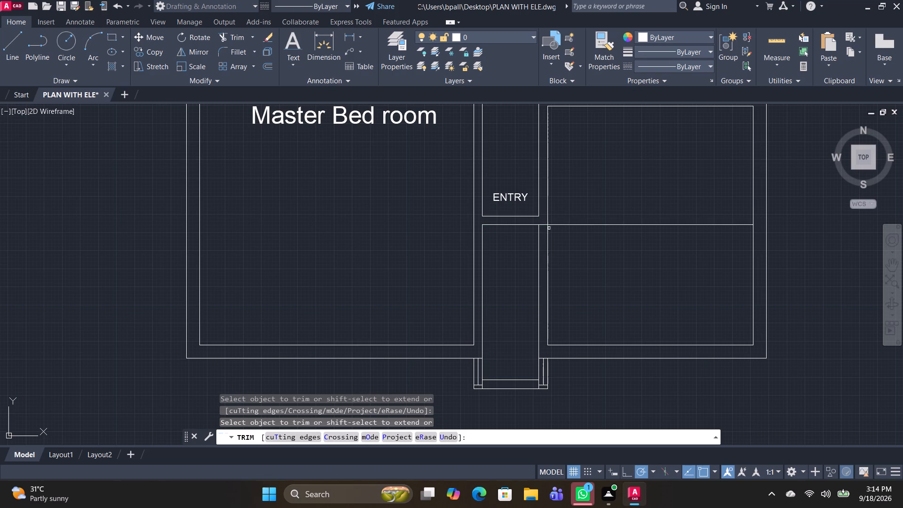
{"action": "left_click", "coordinate": [545, 225]}
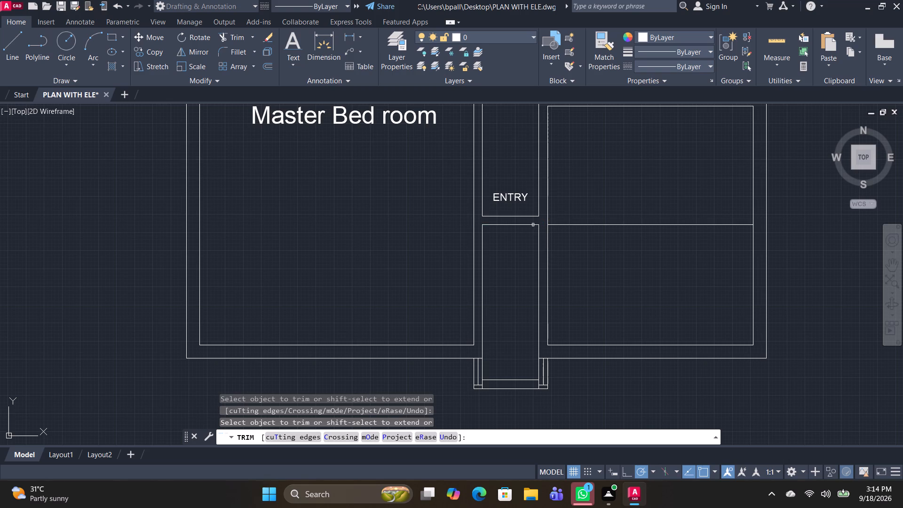
{"action": "left_click", "coordinate": [536, 225], "text": "shift"}
{"action": "scroll", "coordinate": [539, 236], "scroll_direction": "up", "scroll_amount": 1}
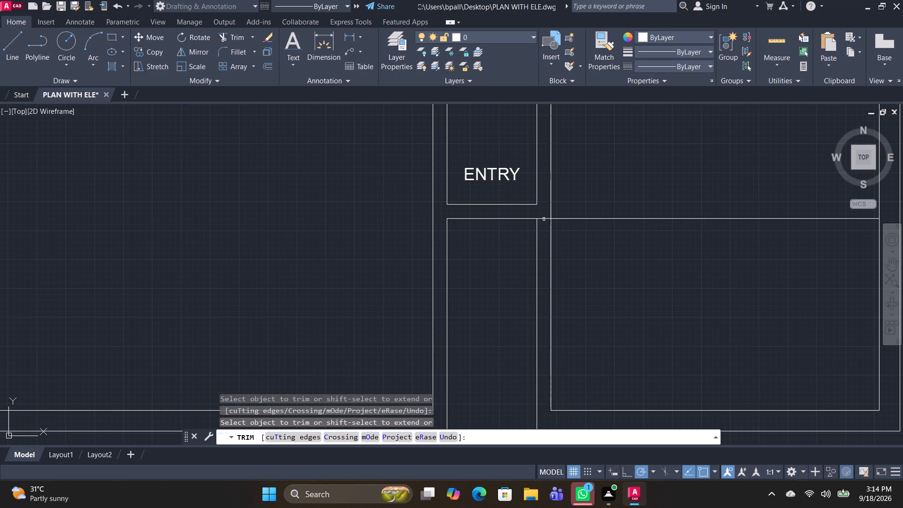
{"action": "left_click", "coordinate": [546, 218]}
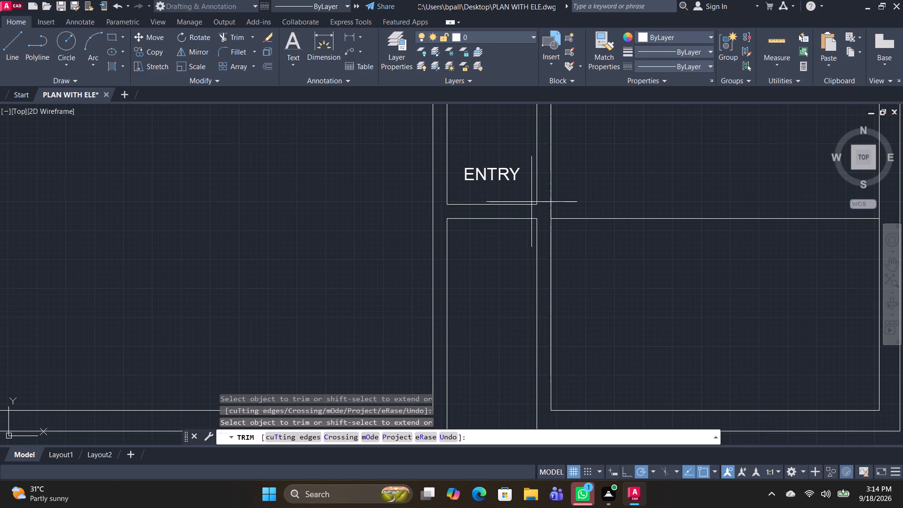
{"action": "left_click", "coordinate": [531, 202], "text": "shift"}
{"action": "left_click", "coordinate": [528, 206], "text": "shift"}
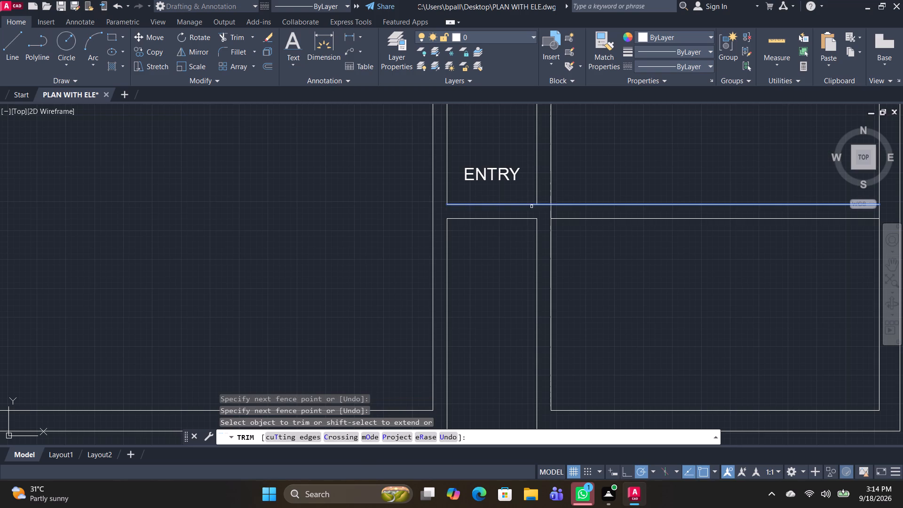
{"action": "left_click", "coordinate": [531, 206], "text": "shift"}
{"action": "left_click", "coordinate": [543, 206]}
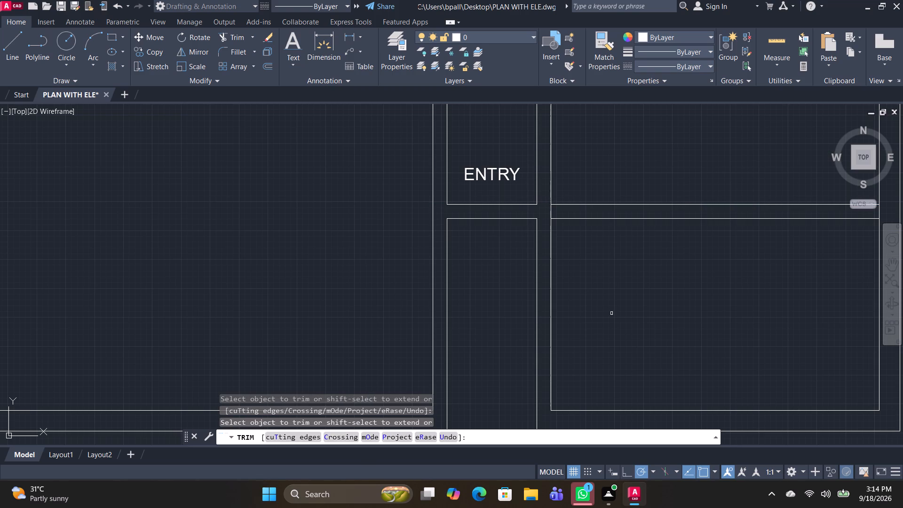
Trim off the lower-right room's walls below the new cross wall, extending its lower line to the outer wall and trimming the corner stubs.
{"action": "scroll", "coordinate": [613, 317], "scroll_direction": "down", "scroll_amount": 1}
{"action": "left_click", "coordinate": [573, 363], "text": "shift"}
{"action": "left_click_drag", "start_coordinate": [642, 352], "coordinate": [634, 424]}
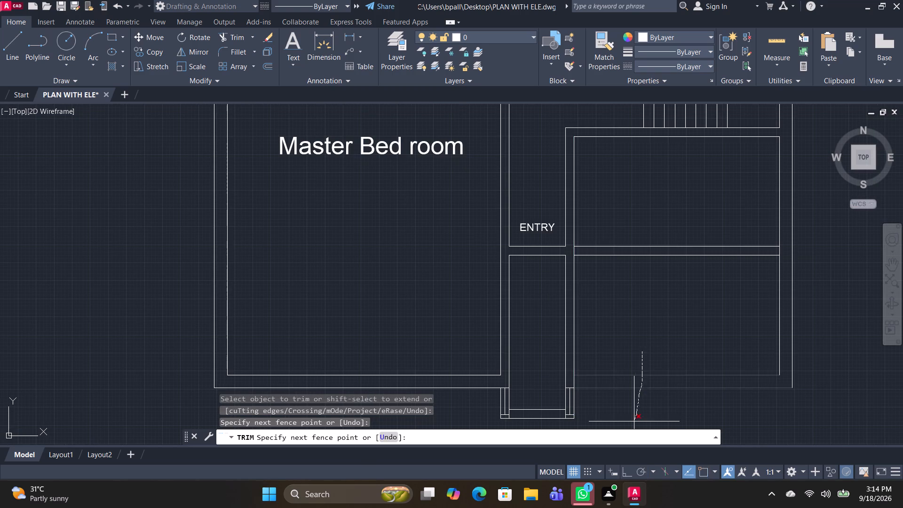
{"action": "left_click_drag", "start_coordinate": [634, 424], "coordinate": [633, 424]}
{"action": "left_click_drag", "start_coordinate": [686, 338], "coordinate": [835, 326]}
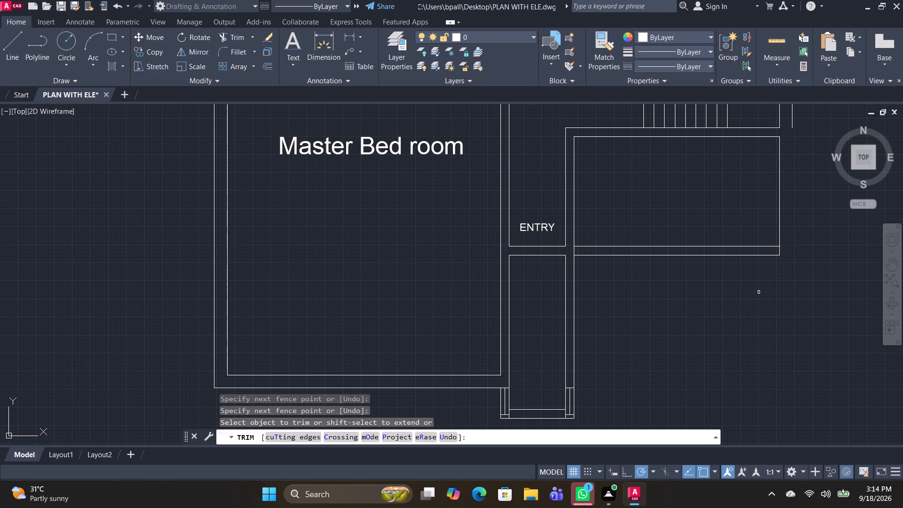
{"action": "key", "text": "ctrl+z"}
{"action": "left_click", "coordinate": [769, 255], "text": "shift"}
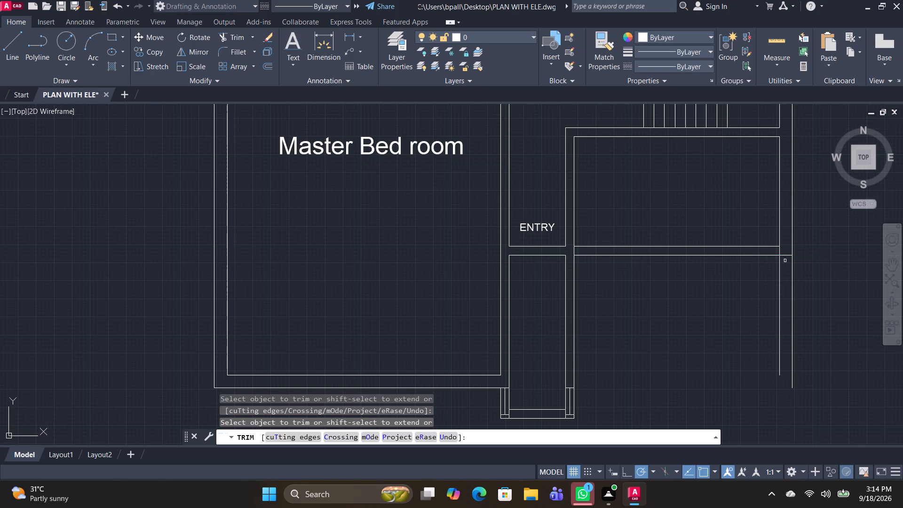
{"action": "left_click_drag", "start_coordinate": [813, 262], "coordinate": [743, 307]}
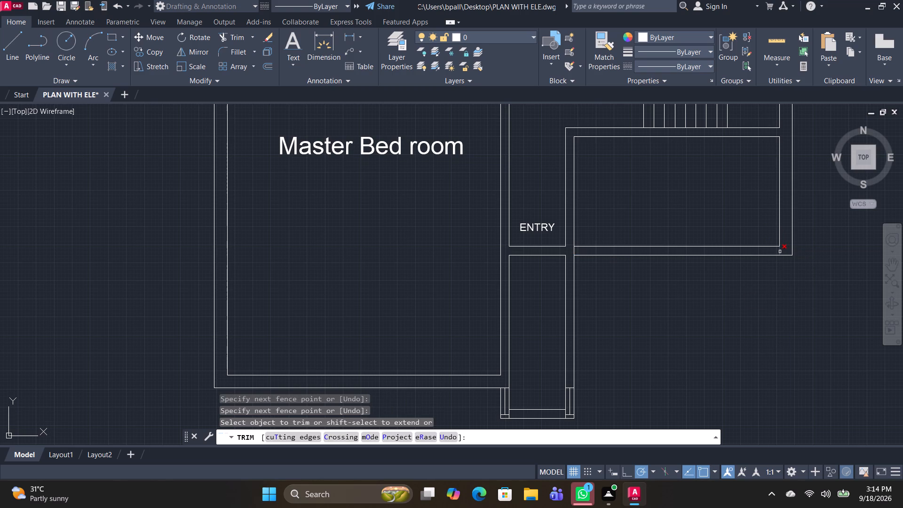
{"action": "left_click", "coordinate": [780, 252]}
{"action": "middle_click_drag", "start_coordinate": [685, 358], "coordinate": [625, 382]}
{"action": "left_click", "coordinate": [515, 274]}
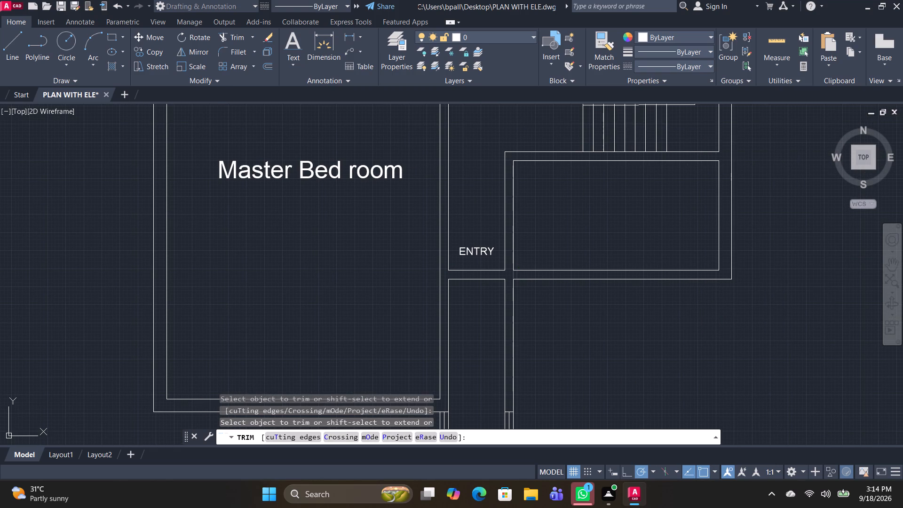
{"action": "key", "text": "space"}
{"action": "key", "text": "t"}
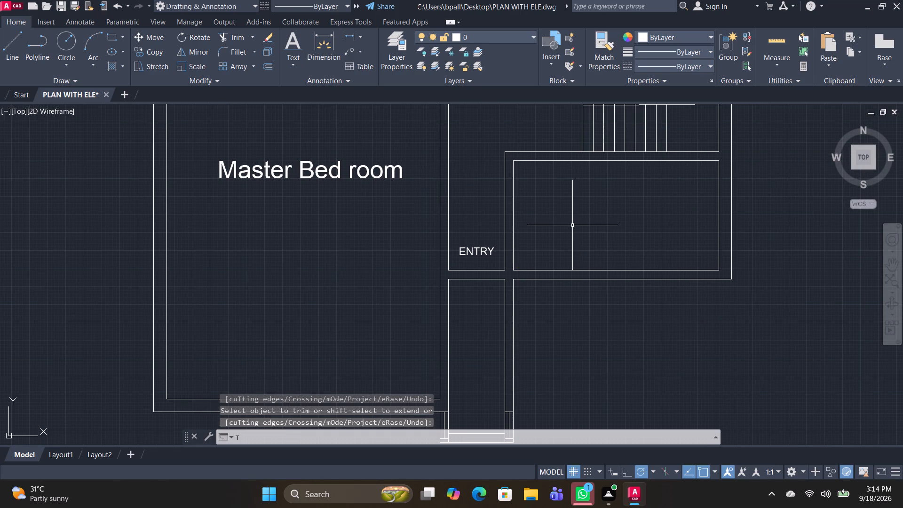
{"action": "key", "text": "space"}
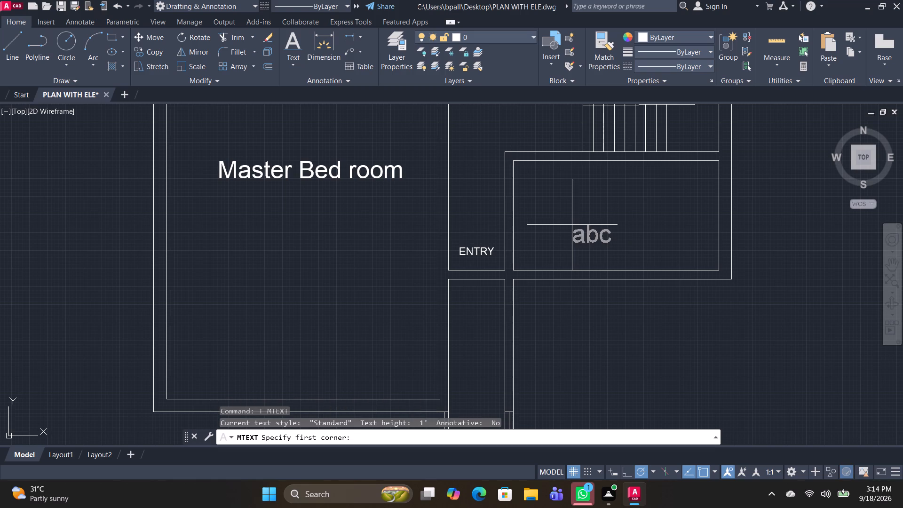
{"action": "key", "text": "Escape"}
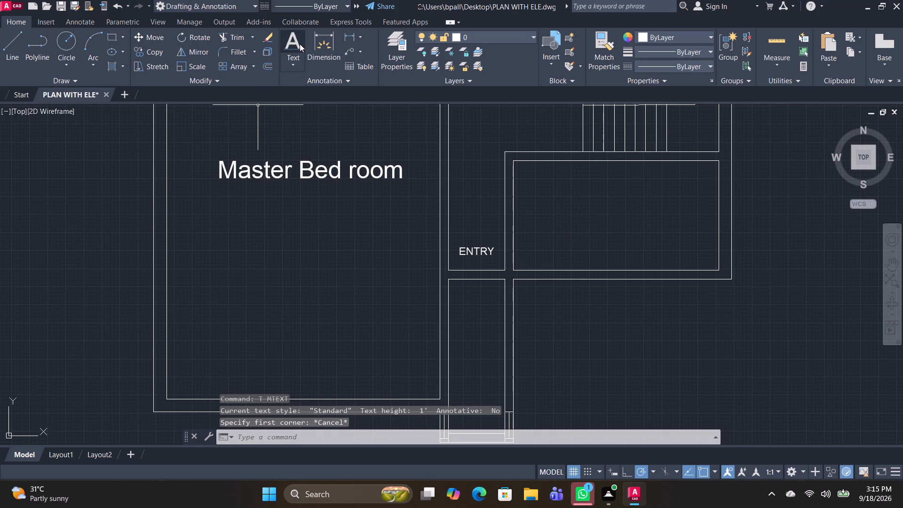
Label the second layout's lower-right room with two lines of single-line text, "WALK IN" and "CLOSET", at height 1'-0" and rotation 0.
{"action": "left_click", "coordinate": [300, 44]}
{"action": "left_click", "coordinate": [554, 190]}
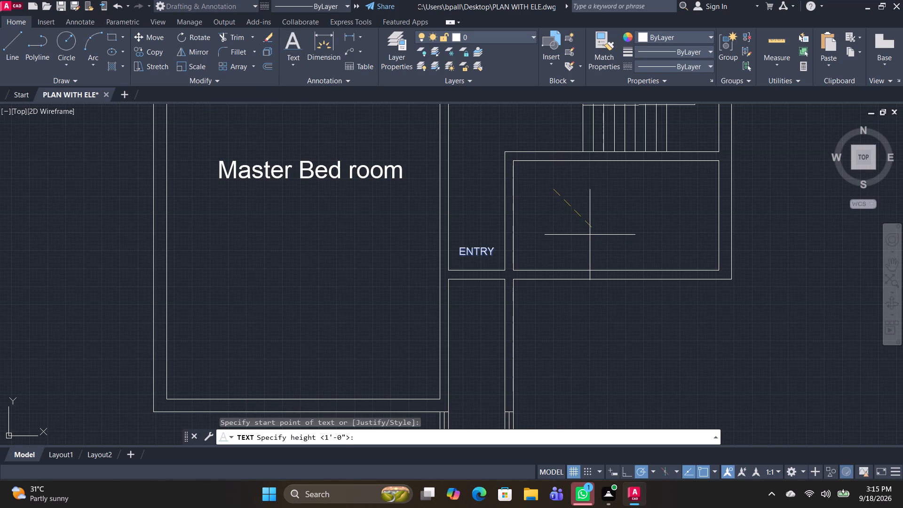
{"action": "key", "text": "space"}
{"action": "key", "text": "space"}
{"action": "type", "text": "WALK IN CLOSET"}
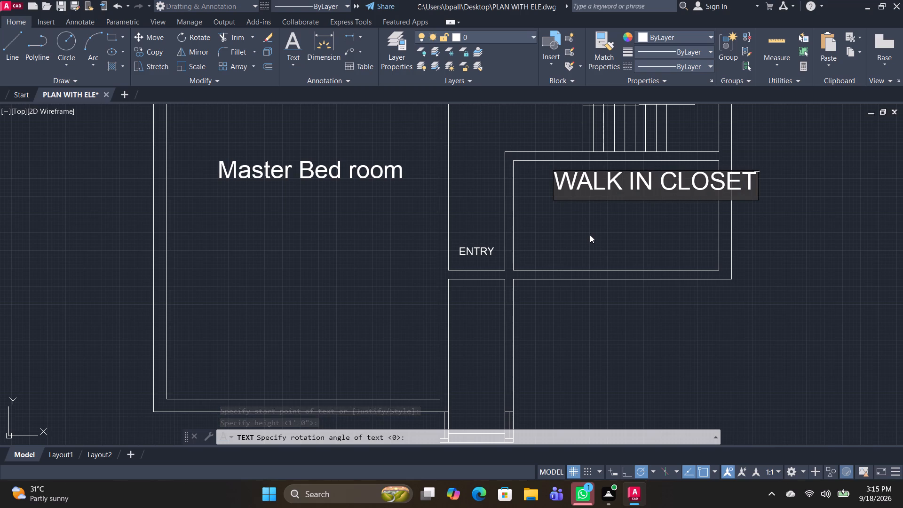
{"action": "key", "text": "BackSpace"}
{"action": "key", "text": "BackSpace"}
{"action": "key", "text": "BackSpace"}
{"action": "key", "text": "BackSpace"}
{"action": "key", "text": "BackSpace"}
{"action": "key", "text": "BackSpace"}
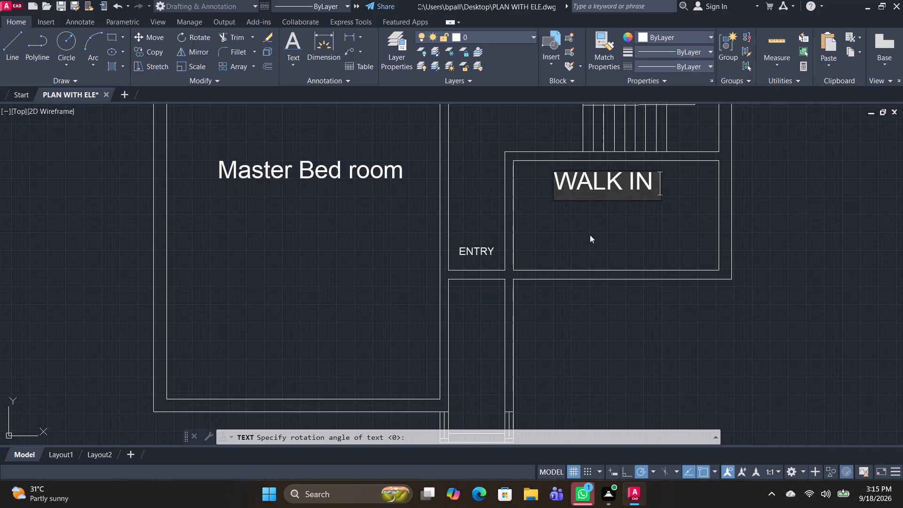
{"action": "key", "text": "BackSpace"}
{"action": "key", "text": "BackSpace"}
{"action": "key", "text": "BackSpace"}
{"action": "key", "text": "BackSpace"}
{"action": "key", "text": "BackSpace"}
{"action": "key", "text": "BackSpace"}
{"action": "key", "text": "BackSpace"}
{"action": "key", "text": "BackSpace"}
{"action": "key", "text": "BackSpace"}
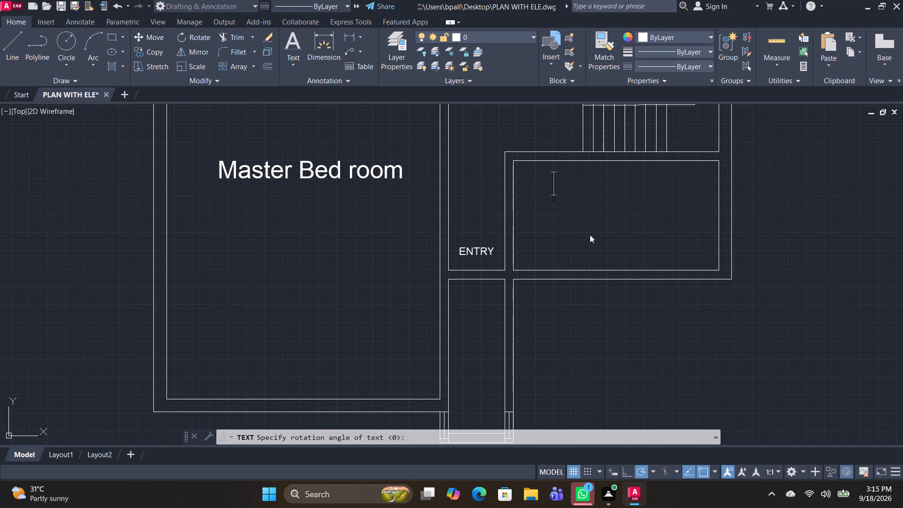
{"action": "double_click", "coordinate": [530, 190]}
{"action": "type", "text": "WALK IN CLOSET"}
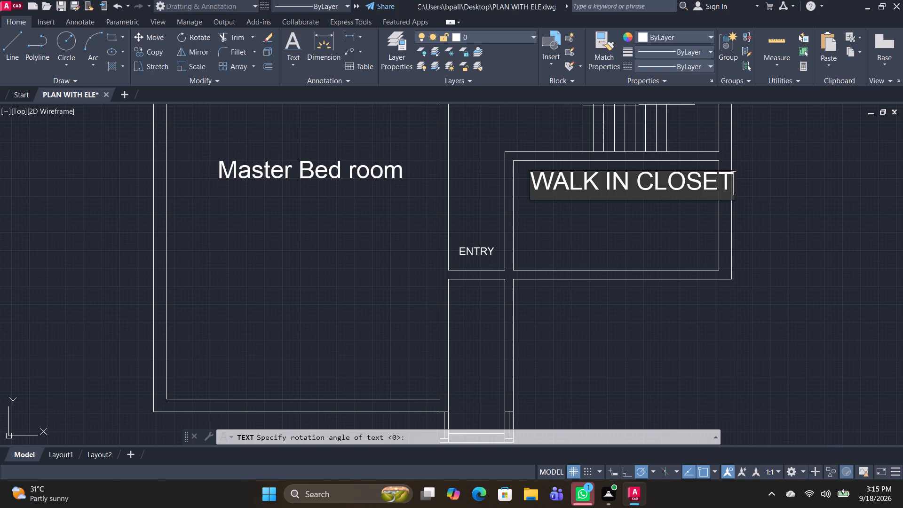
{"action": "key", "text": "BackSpace"}
{"action": "key", "text": "BackSpace"}
{"action": "key", "text": "BackSpace"}
{"action": "key", "text": "BackSpace"}
{"action": "key", "text": "BackSpace"}
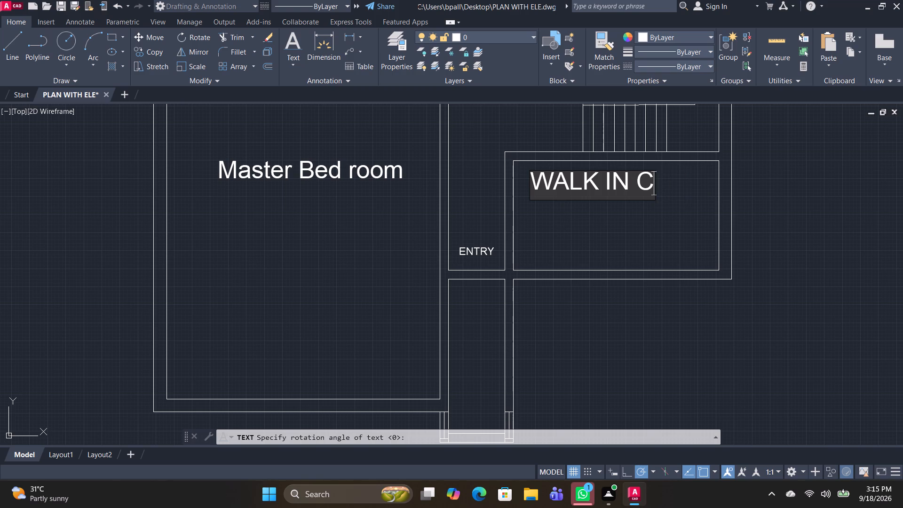
{"action": "key", "text": "BackSpace"}
{"action": "key", "text": "Return"}
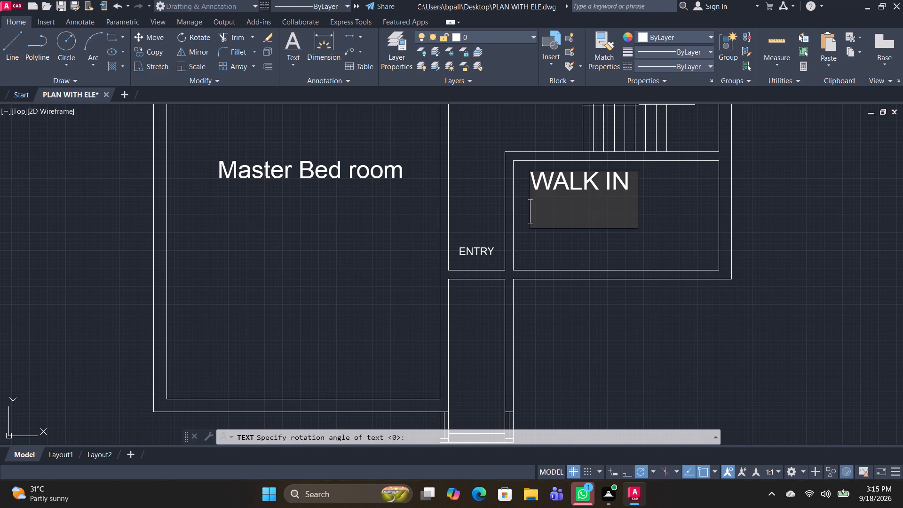
{"action": "type", "text": "CLOSET"}
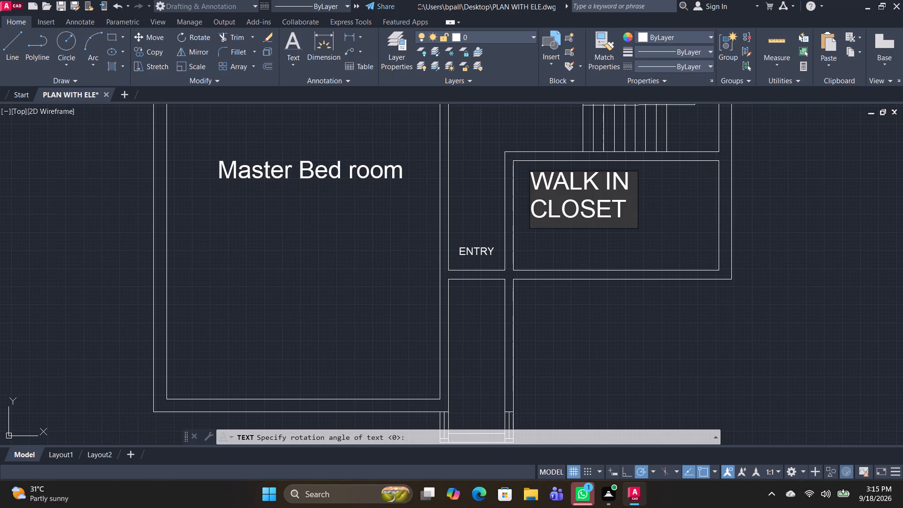
{"action": "key", "text": "Return"}
{"action": "key", "text": "Return"}
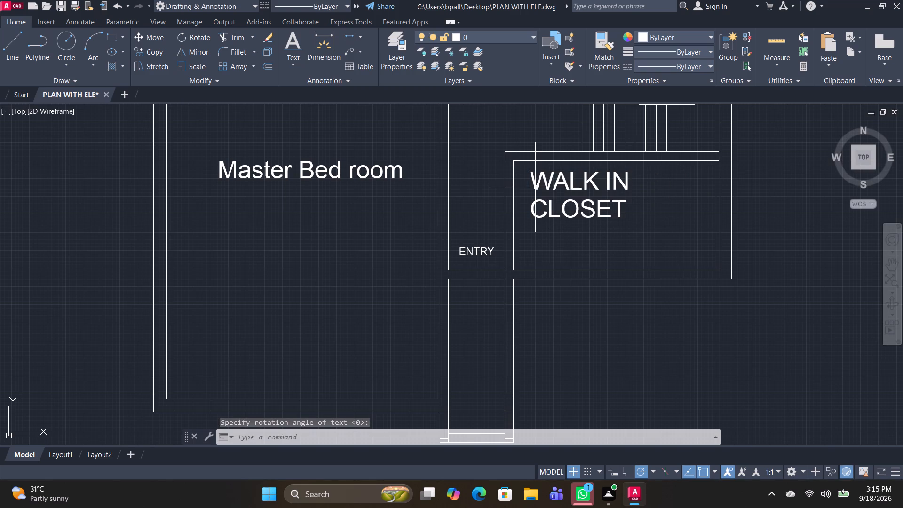
Move both lines of the WALK IN CLOSET label together to about the middle of their room.
{"action": "left_click", "coordinate": [635, 234]}
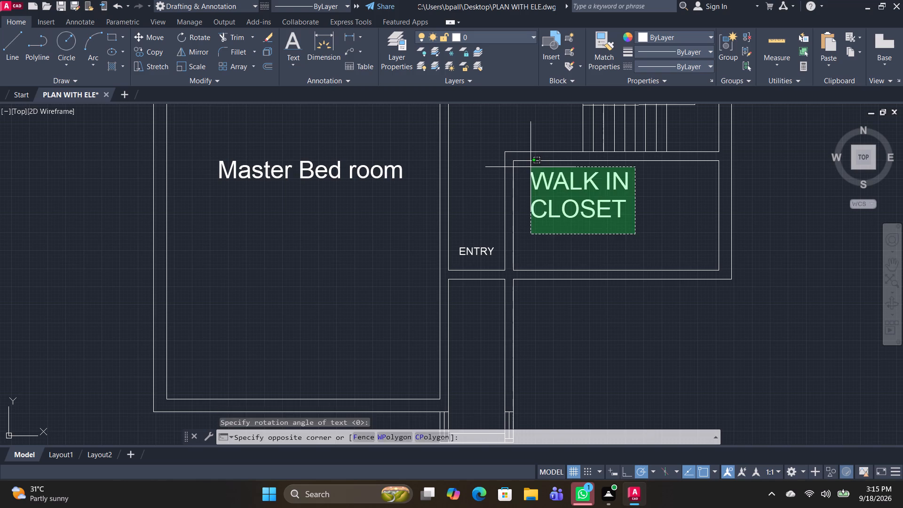
{"action": "left_click", "coordinate": [528, 167]}
{"action": "type", "text": "M"}
{"action": "key", "text": "space"}
{"action": "left_click", "coordinate": [532, 237]}
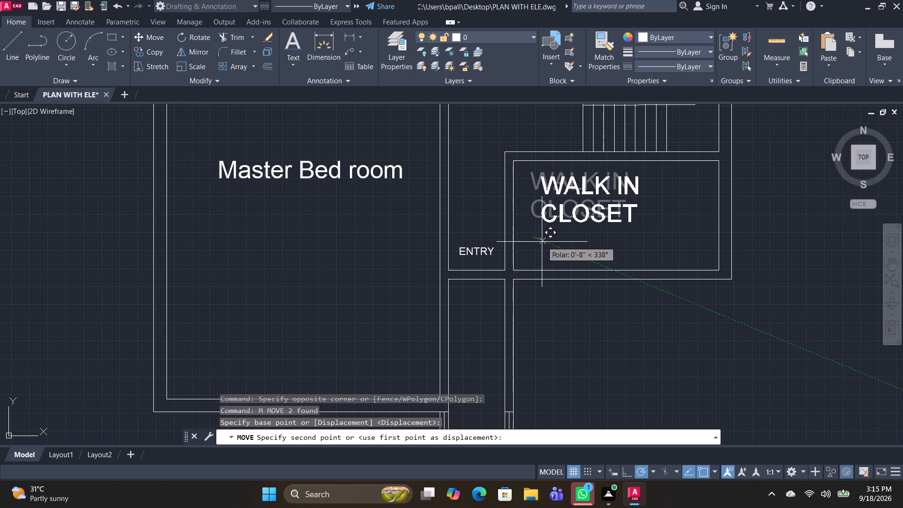
{"action": "left_click", "coordinate": [560, 248]}
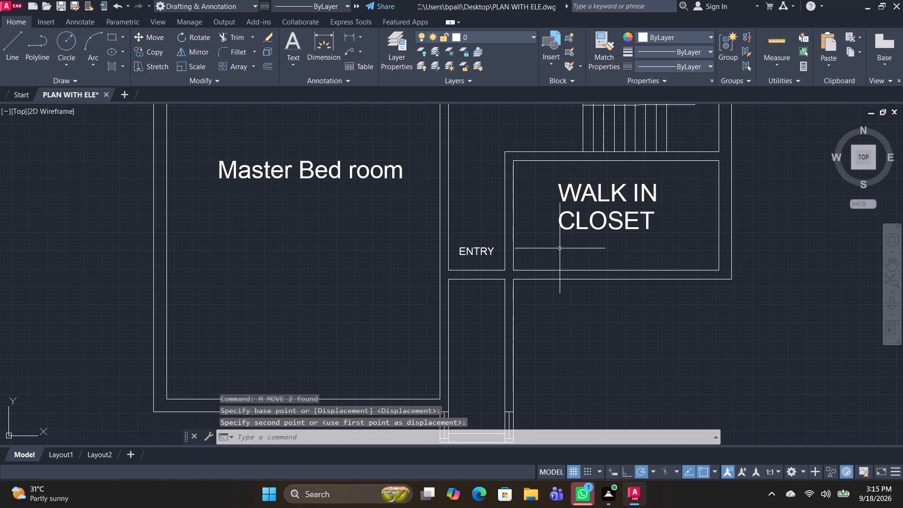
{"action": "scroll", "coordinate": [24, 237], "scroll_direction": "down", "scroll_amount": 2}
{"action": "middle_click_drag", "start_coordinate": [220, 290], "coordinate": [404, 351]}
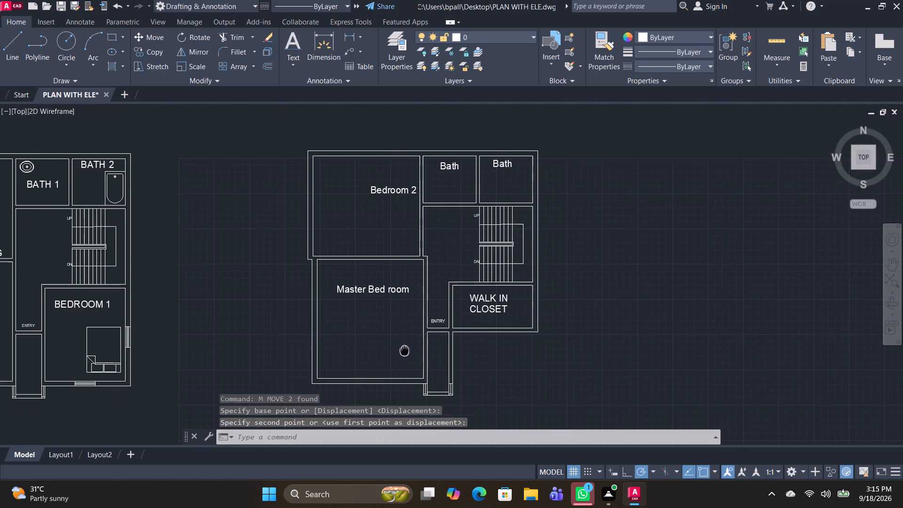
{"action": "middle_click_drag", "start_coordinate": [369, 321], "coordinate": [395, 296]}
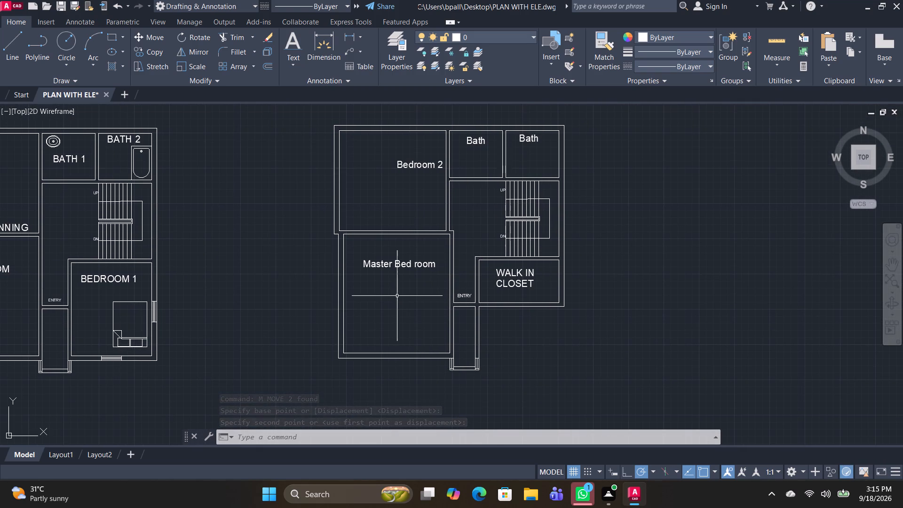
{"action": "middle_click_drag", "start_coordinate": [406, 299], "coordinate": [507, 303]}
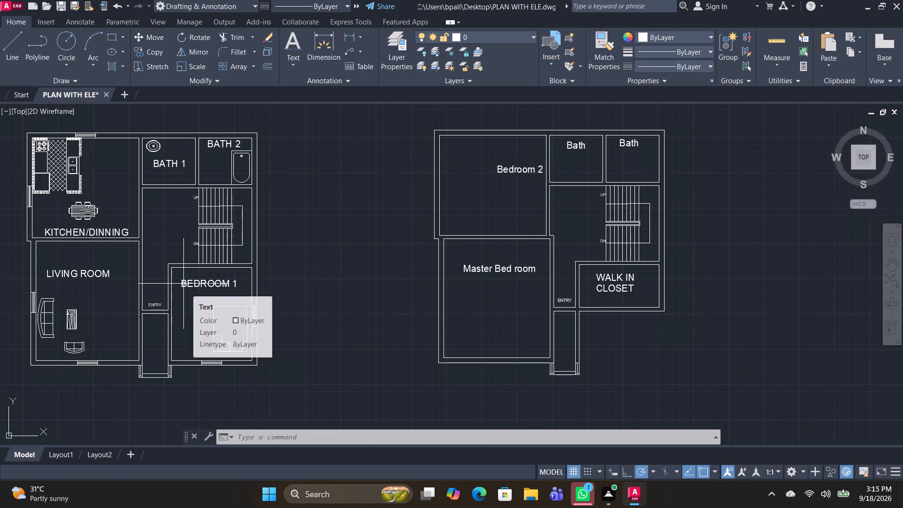
Copy the bed from BEDROOM 1 into the second layout's Master Bed room, below its label, and into Bedroom 2.
{"action": "left_click", "coordinate": [213, 318]}
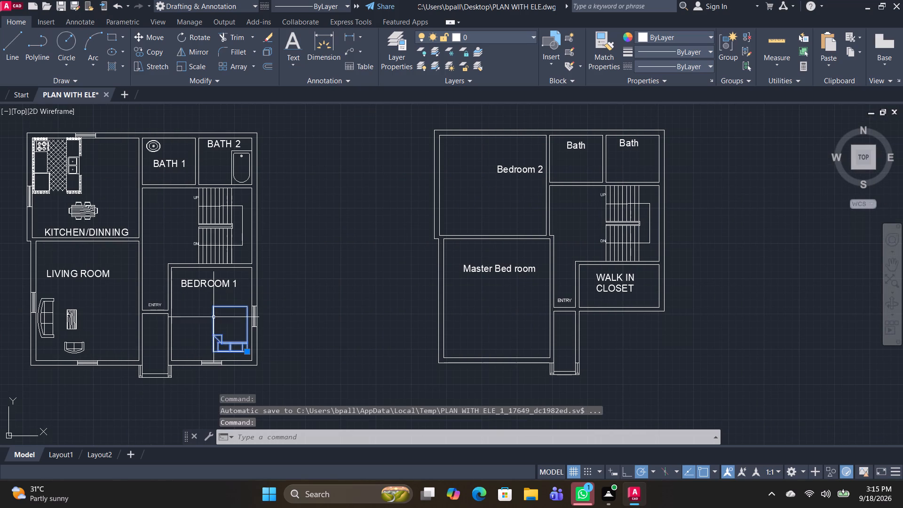
{"action": "type", "text": "CI"}
{"action": "key", "text": "BackSpace"}
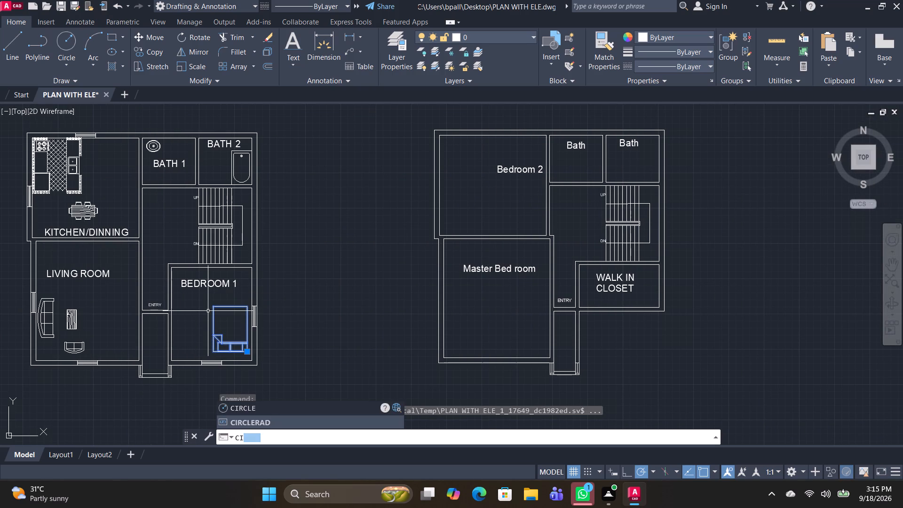
{"action": "type", "text": "O"}
{"action": "key", "text": "space"}
{"action": "type", "text": "CO"}
{"action": "key", "text": "space"}
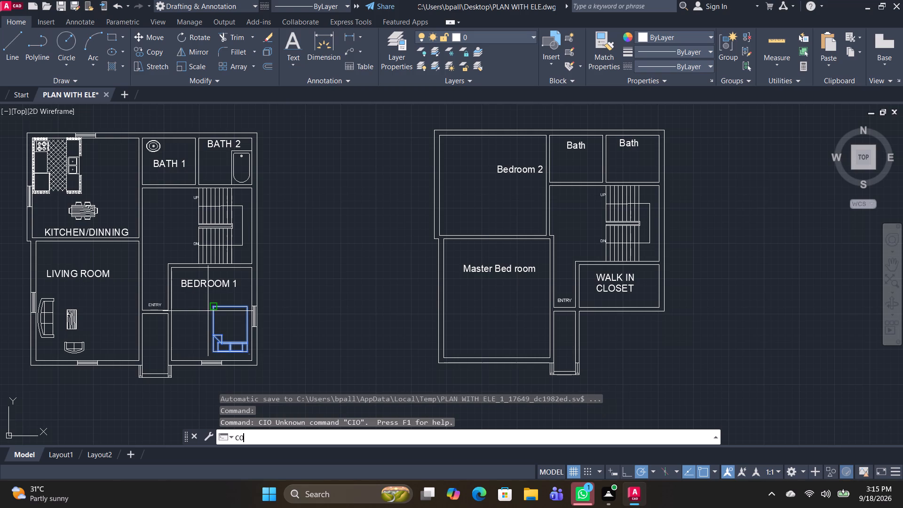
{"action": "left_click", "coordinate": [245, 307]}
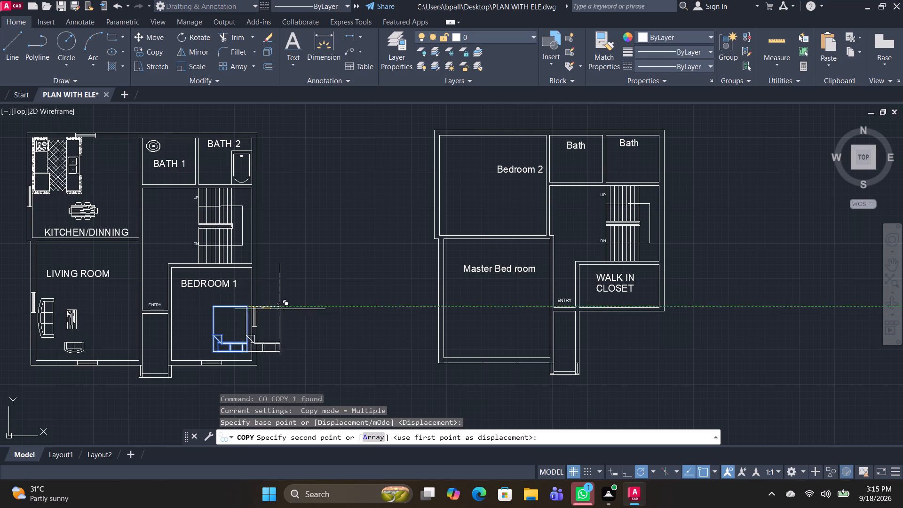
{"action": "left_click", "coordinate": [505, 300]}
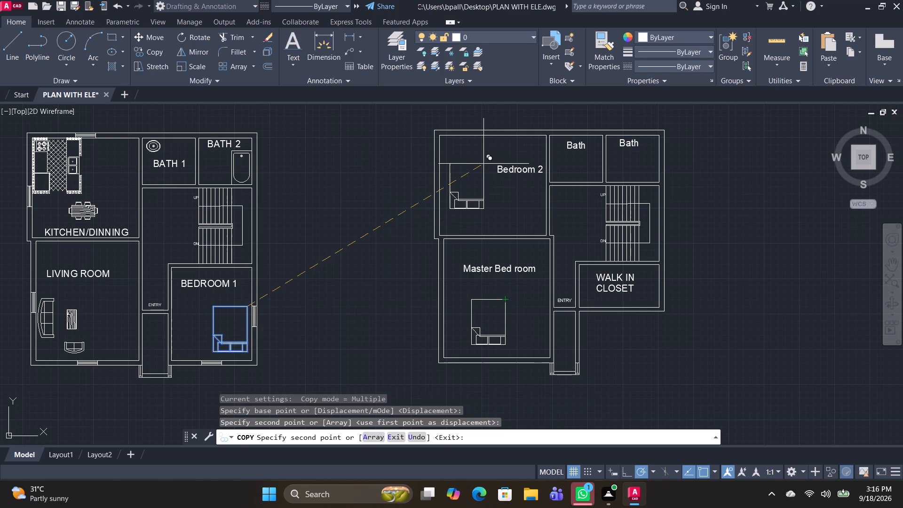
{"action": "left_click", "coordinate": [483, 164]}
{"action": "key", "text": "Escape"}
Rotate the Bedroom 2 bed 270° about its upper-right corner so its pillows face the left wall.
{"action": "left_click", "coordinate": [487, 197]}
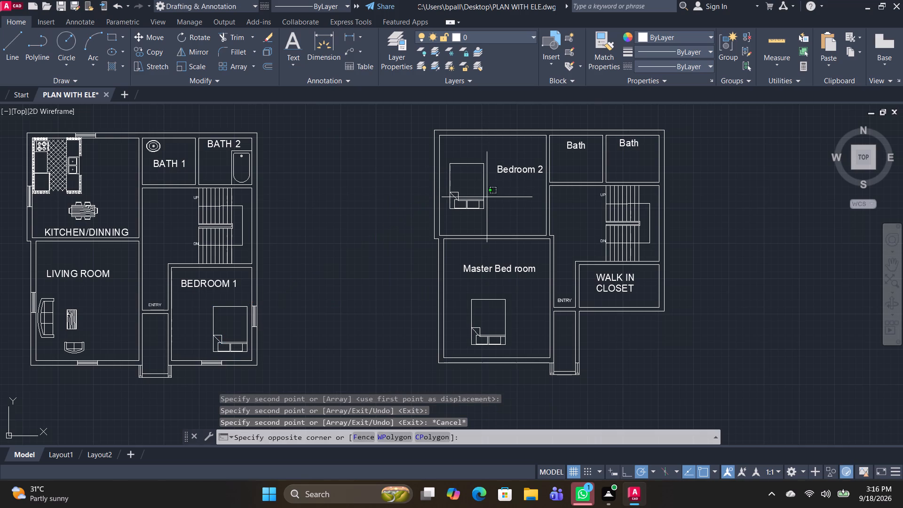
{"action": "left_click", "coordinate": [473, 191]}
{"action": "type", "text": "R"}
{"action": "key", "text": "space"}
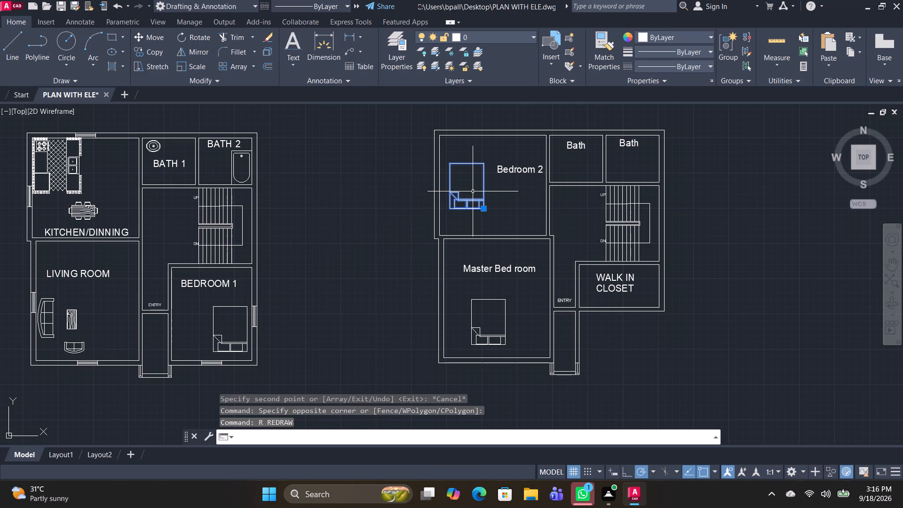
{"action": "type", "text": "RO"}
{"action": "key", "text": "space"}
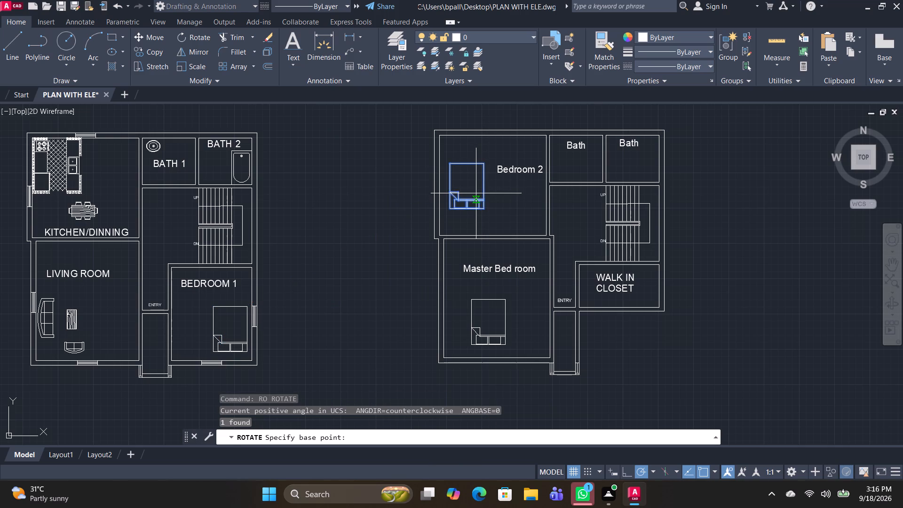
{"action": "left_click", "coordinate": [484, 165]}
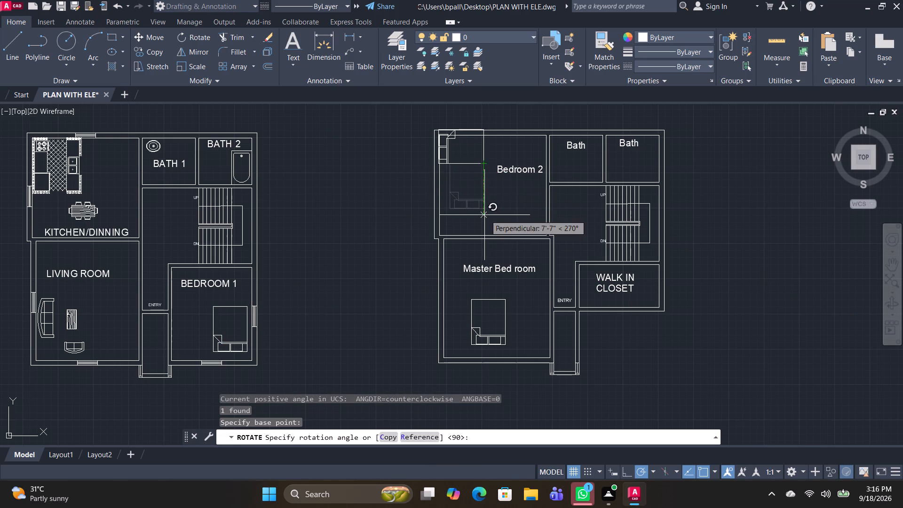
{"action": "left_click", "coordinate": [482, 216]}
Move the rotated bed straight down inside Bedroom 2, clear of the upper wall, with its pillows along the left wall.
{"action": "type", "text": "M"}
{"action": "key", "text": "space"}
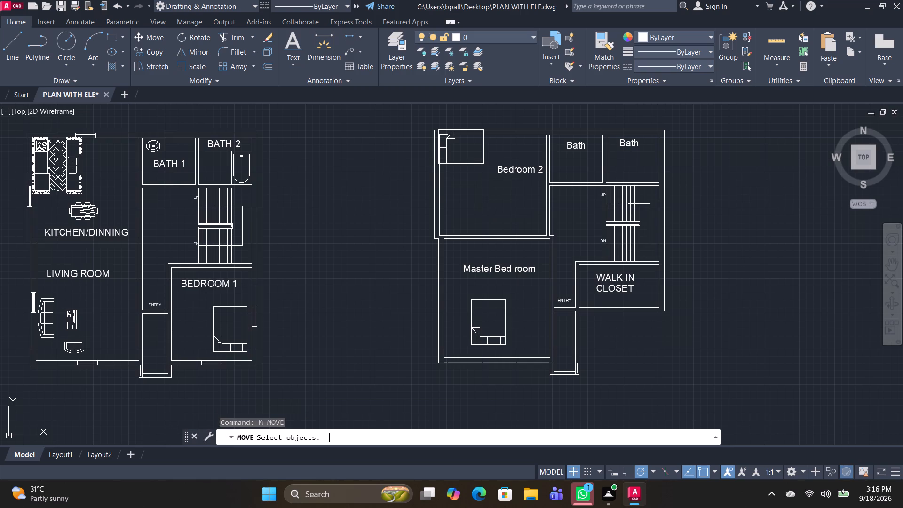
{"action": "left_click", "coordinate": [484, 160]}
{"action": "key", "text": "space"}
{"action": "left_click", "coordinate": [483, 165]}
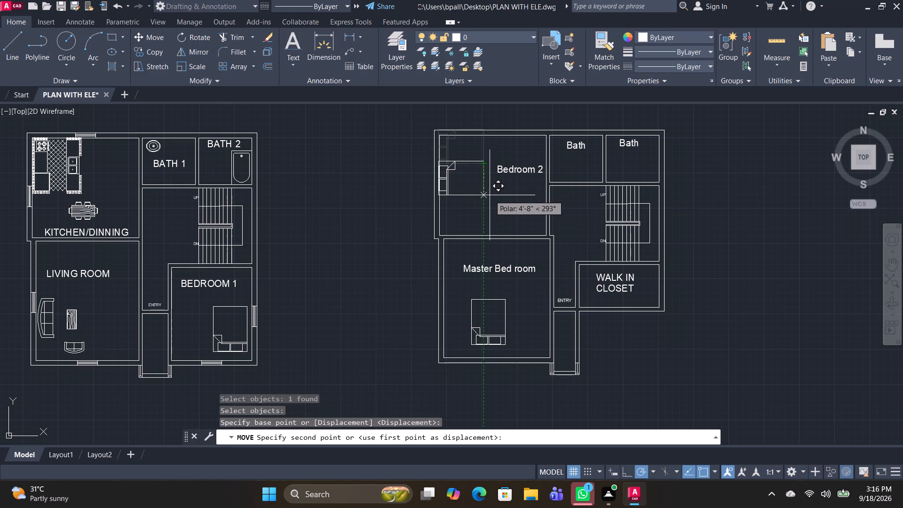
{"action": "scroll", "coordinate": [491, 195], "scroll_direction": "up", "scroll_amount": 1}
{"action": "left_click", "coordinate": [485, 195]}
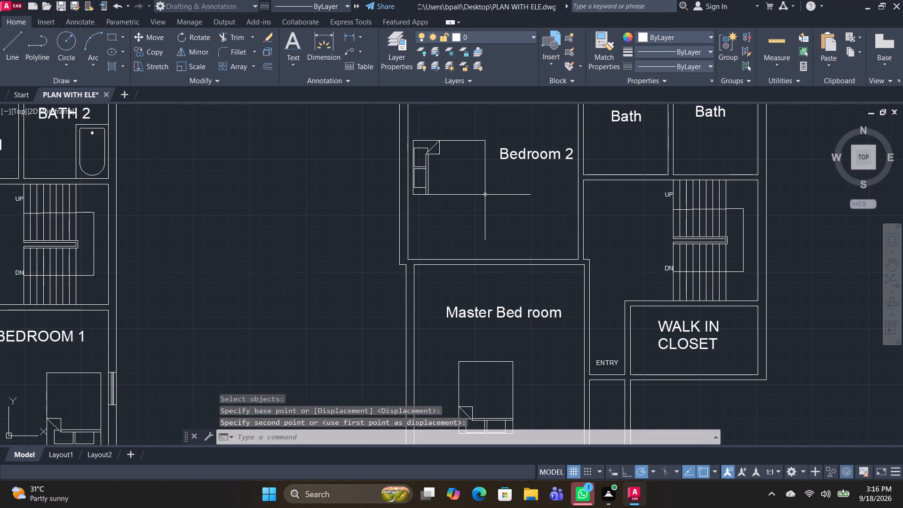
{"action": "scroll", "coordinate": [502, 231], "scroll_direction": "down", "scroll_amount": 1}
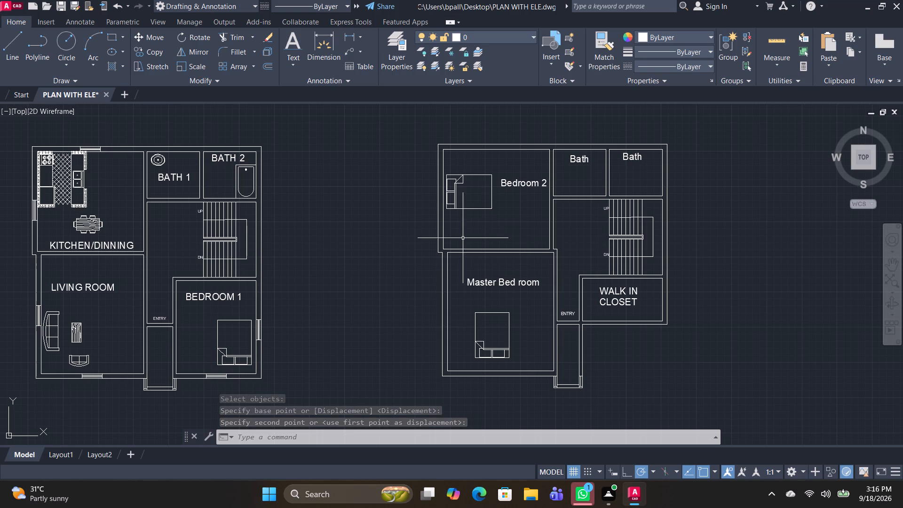
Draw a notched line outline in Bedroom 2's lower-left corner, starting about 4'-2" from the left wall, with a 2'-2" recess, ending at the bottom wall.
{"action": "middle_click_drag", "start_coordinate": [467, 267], "coordinate": [437, 242]}
{"action": "scroll", "coordinate": [437, 241], "scroll_direction": "up", "scroll_amount": 1}
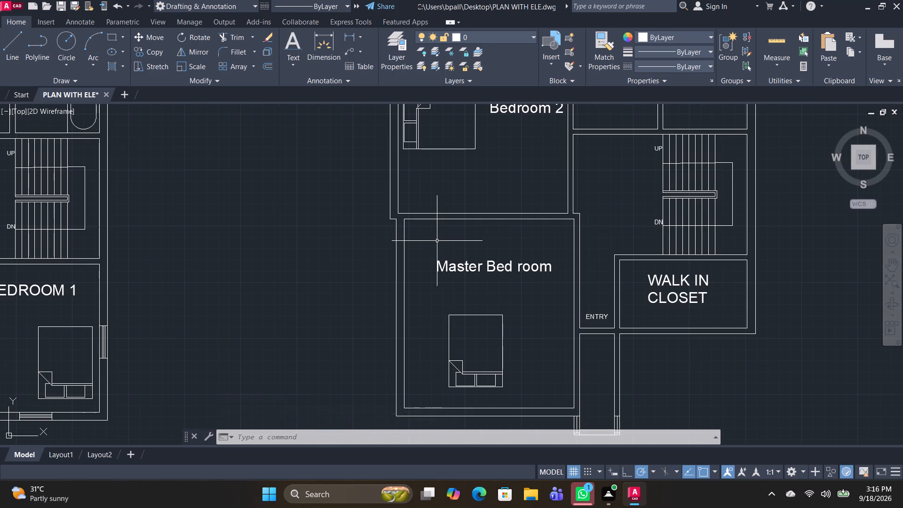
{"action": "type", "text": "L"}
{"action": "key", "text": "space"}
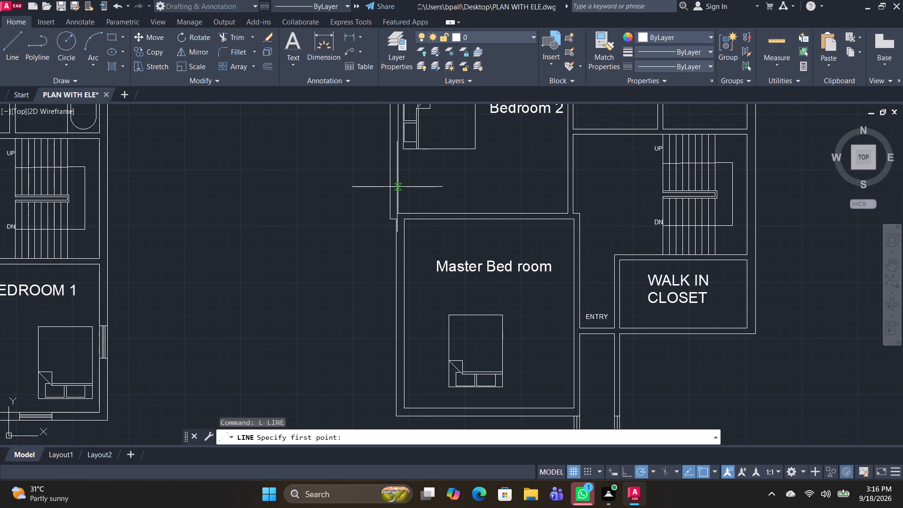
{"action": "left_click", "coordinate": [398, 182]}
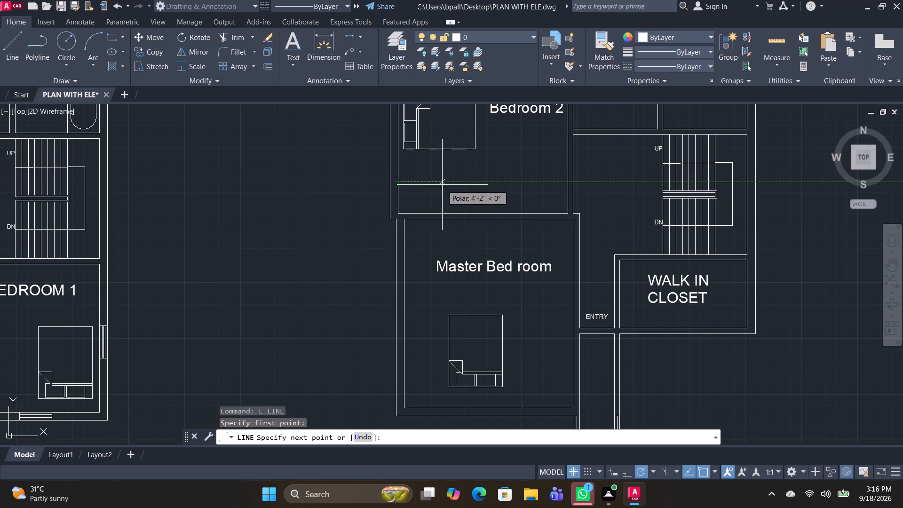
{"action": "left_click", "coordinate": [442, 184]}
{"action": "scroll", "coordinate": [448, 185], "scroll_direction": "up", "scroll_amount": 2}
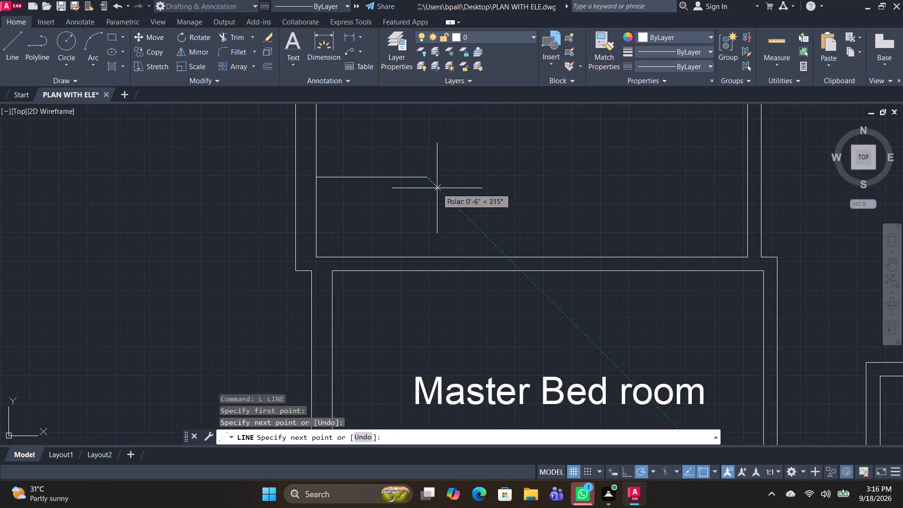
{"action": "left_click", "coordinate": [436, 188]}
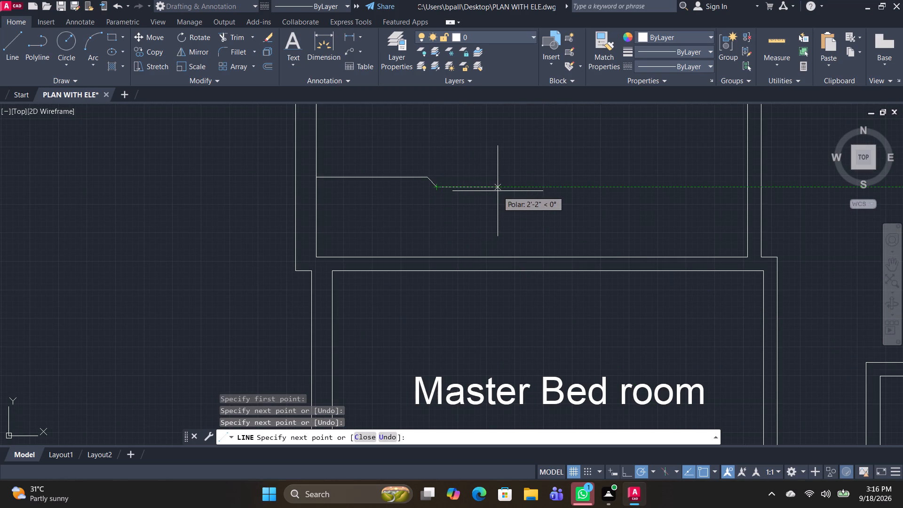
{"action": "left_click", "coordinate": [498, 191]}
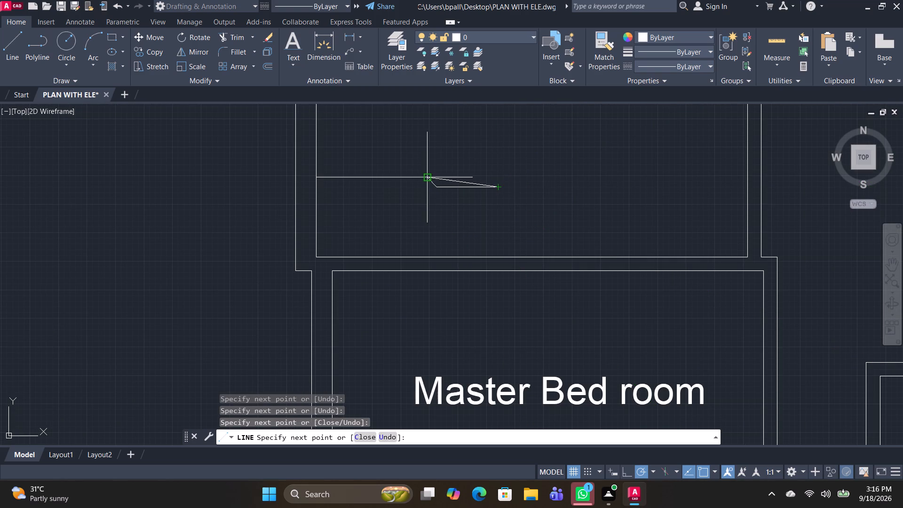
{"action": "left_click", "coordinate": [507, 178]}
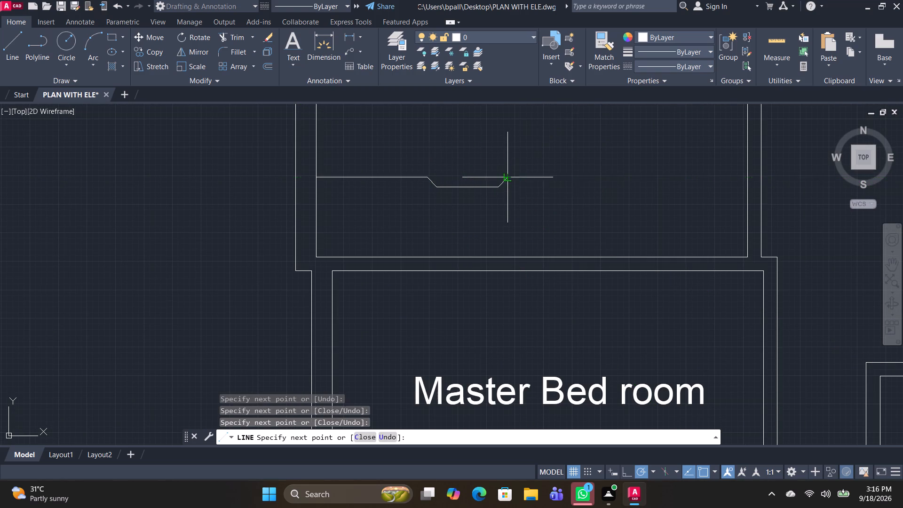
{"action": "left_click", "coordinate": [590, 178]}
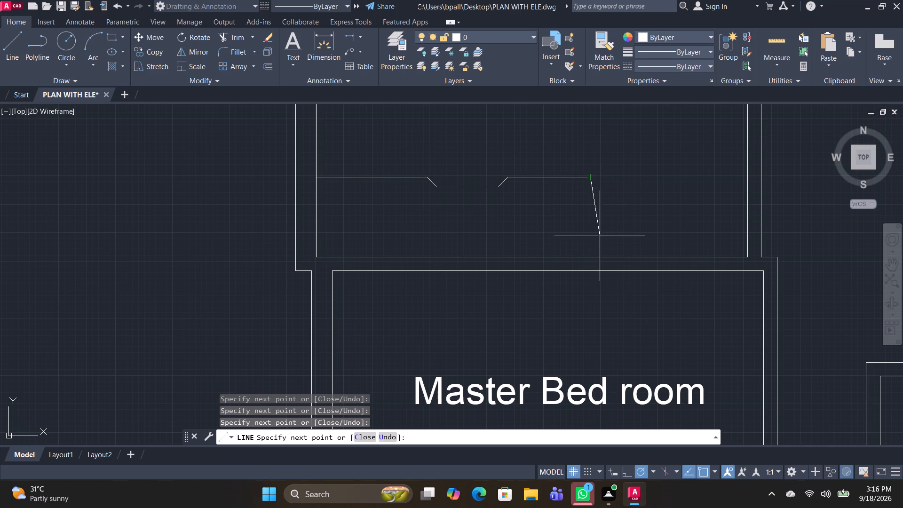
{"action": "left_click", "coordinate": [592, 255]}
{"action": "key", "text": "space"}
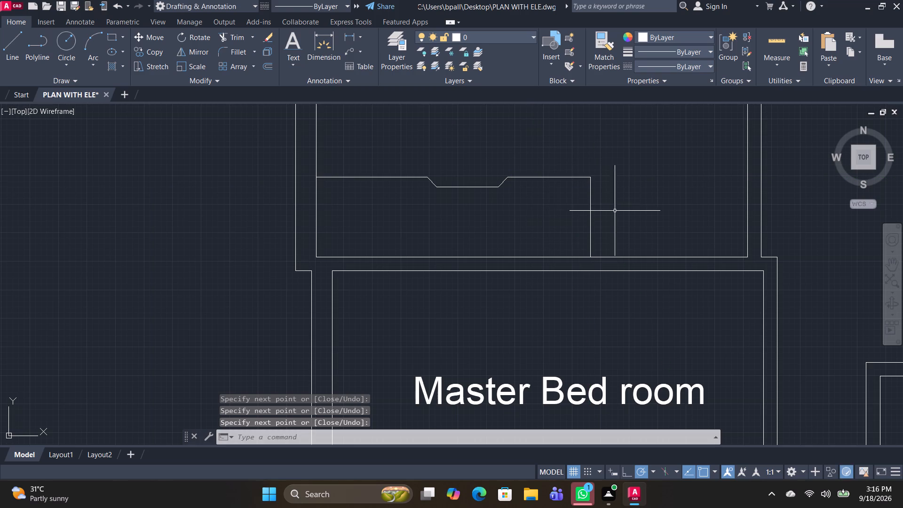
Mirror the notched outline across the wall between Bedroom 2 and the Master Bed room, keeping the original.
{"action": "left_click_drag", "start_coordinate": [624, 212], "coordinate": [607, 200]}
{"action": "left_click", "coordinate": [401, 159]}
{"action": "type", "text": "MI"}
{"action": "key", "text": "space"}
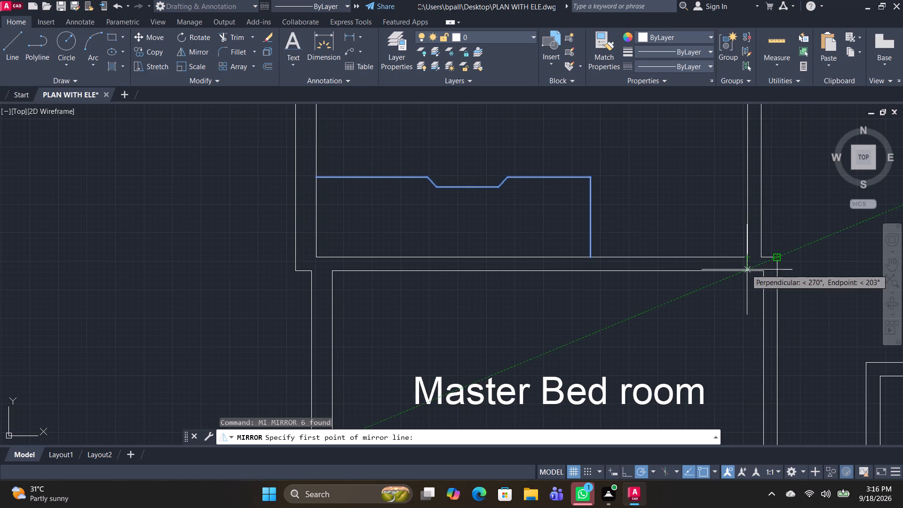
{"action": "scroll", "coordinate": [747, 270], "scroll_direction": "up", "scroll_amount": 3}
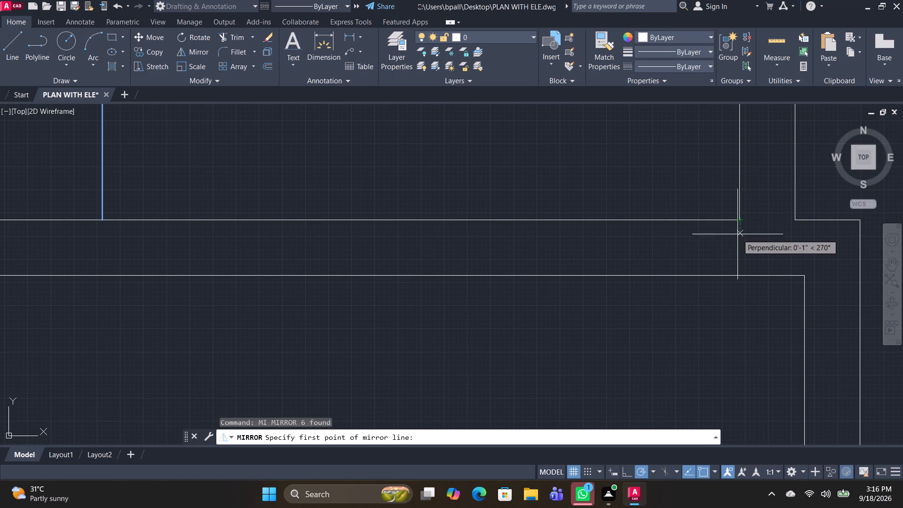
{"action": "left_click", "coordinate": [738, 249]}
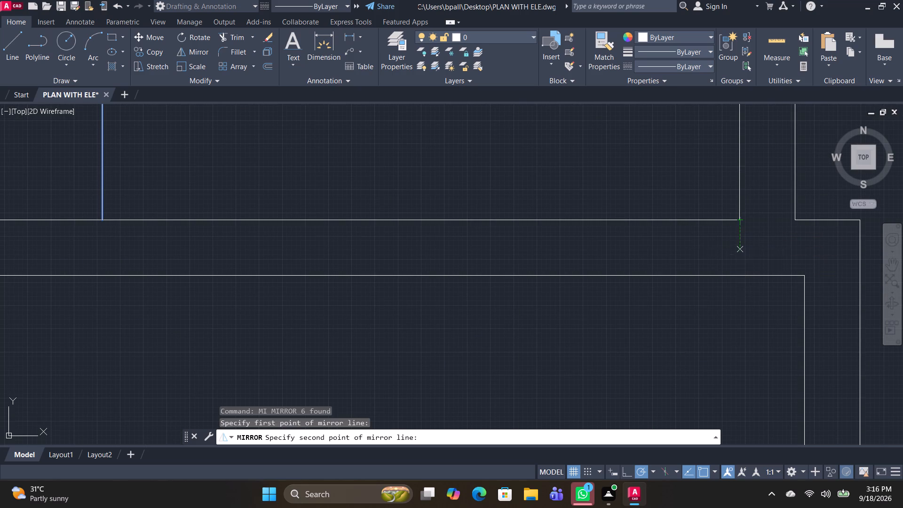
{"action": "scroll", "coordinate": [563, 256], "scroll_direction": "down", "scroll_amount": 3}
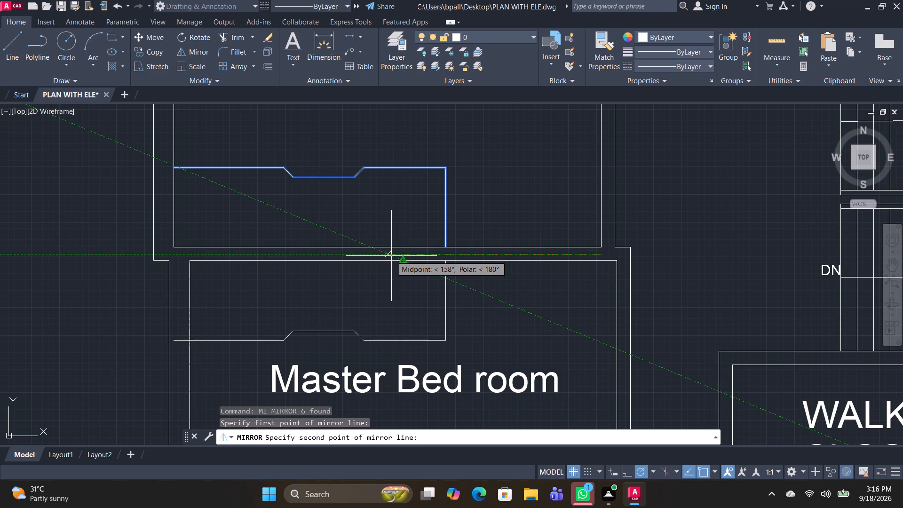
{"action": "left_click", "coordinate": [391, 256]}
{"action": "key", "text": "space"}
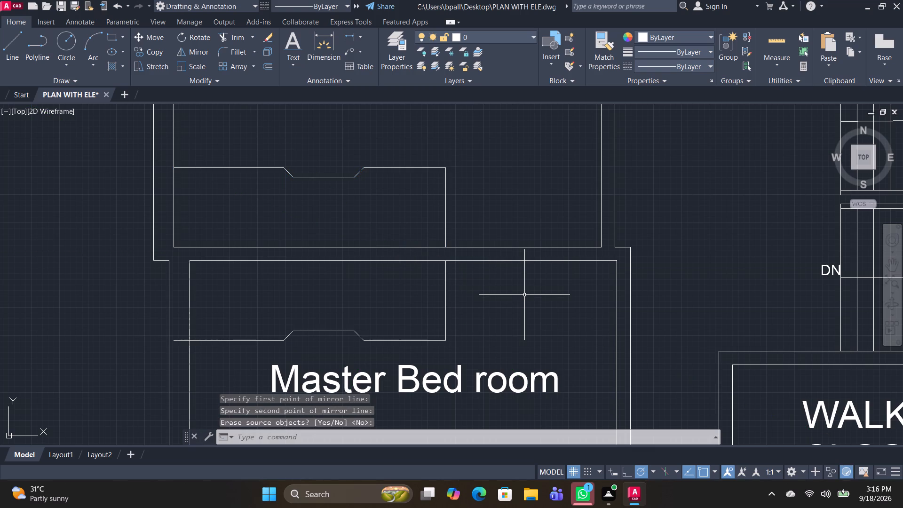
Trim the mirrored outline's end that runs past the Master Bed room's inner left wall line.
{"action": "type", "text": "TR"}
{"action": "key", "text": "space"}
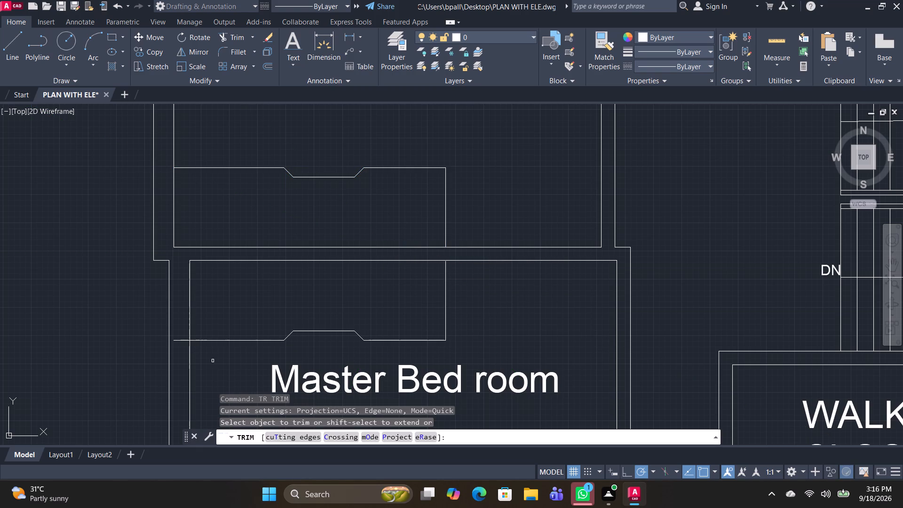
{"action": "left_click", "coordinate": [182, 342]}
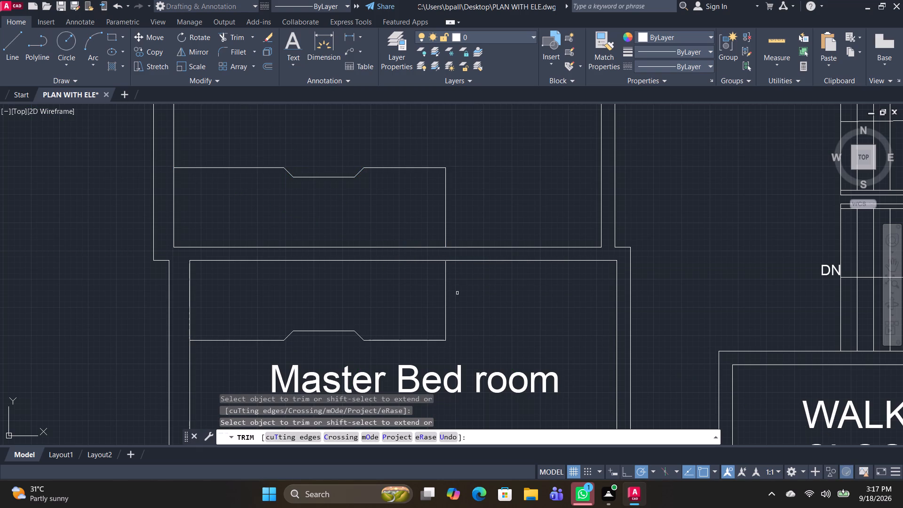
{"action": "key", "text": "space"}
Save the PLAN WITH ELE drawing.
{"action": "scroll", "coordinate": [489, 300], "scroll_direction": "down", "scroll_amount": 2}
{"action": "scroll", "coordinate": [503, 339], "scroll_direction": "down", "scroll_amount": 1}
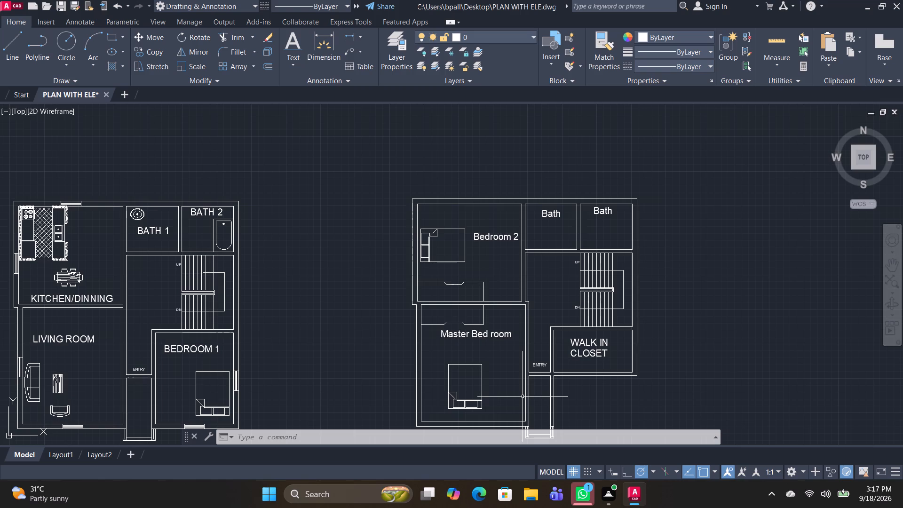
{"action": "key", "text": "ctrl+s"}
Add the single-line text "FLOOR PLAN - FIRST FLOOR" beneath the first plan, with 1'-0" height and 0 rotation.
{"action": "scroll", "coordinate": [347, 344], "scroll_direction": "down", "scroll_amount": 2}
{"action": "middle_click_drag", "start_coordinate": [363, 350], "coordinate": [367, 297]}
{"action": "scroll", "coordinate": [374, 325], "scroll_direction": "up", "scroll_amount": 1}
{"action": "middle_click_drag", "start_coordinate": [374, 349], "coordinate": [445, 303]}
{"action": "scroll", "coordinate": [424, 303], "scroll_direction": "up", "scroll_amount": 1}
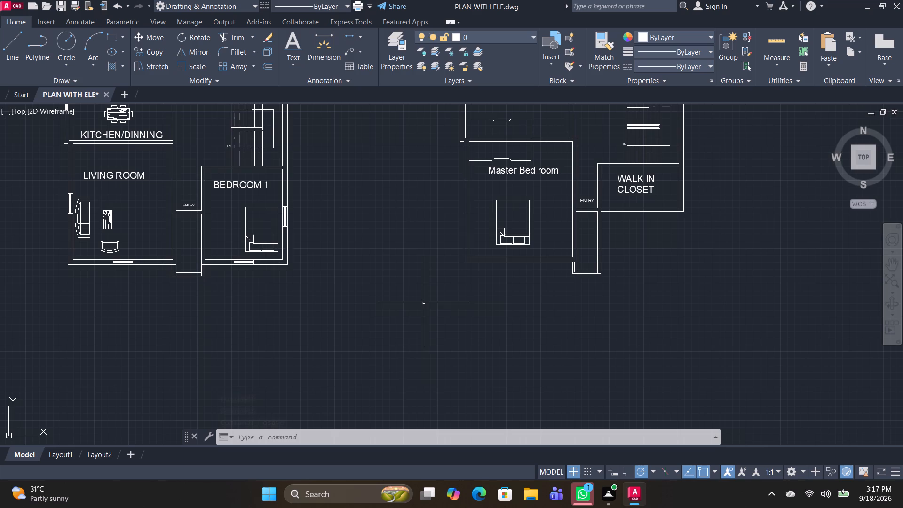
{"action": "middle_click_drag", "start_coordinate": [386, 348], "coordinate": [435, 316]}
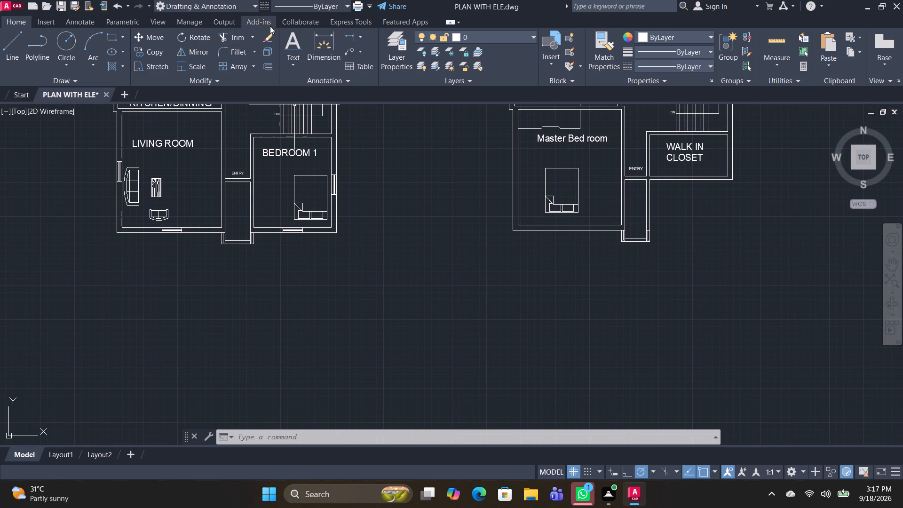
{"action": "left_click", "coordinate": [290, 53]}
{"action": "left_click", "coordinate": [316, 113]}
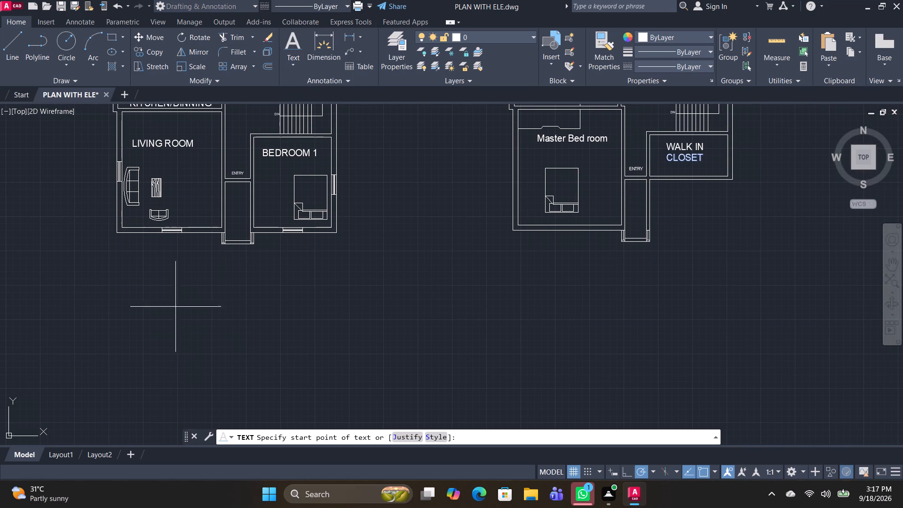
{"action": "left_click", "coordinate": [145, 272]}
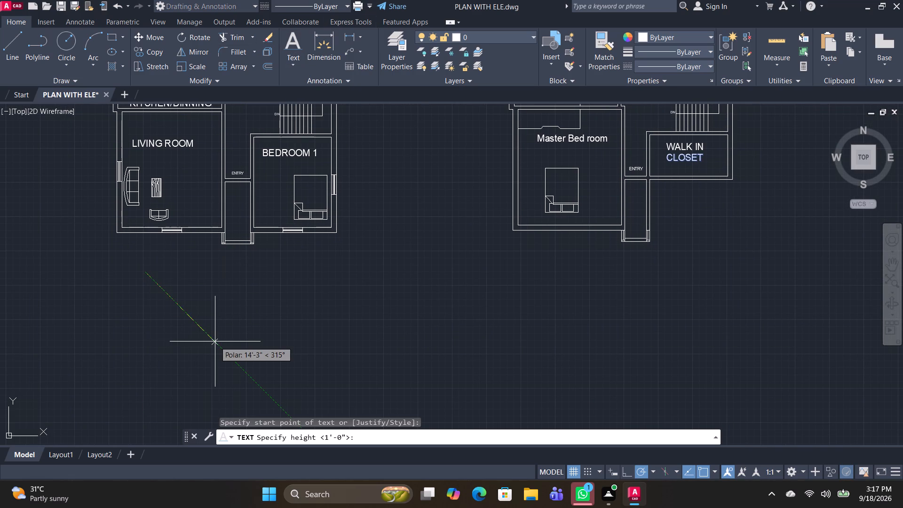
{"action": "key", "text": "space"}
{"action": "key", "text": "space"}
{"action": "type", "text": "FL"}
{"action": "type", "text": "OOR"}
{"action": "key", "text": "space"}
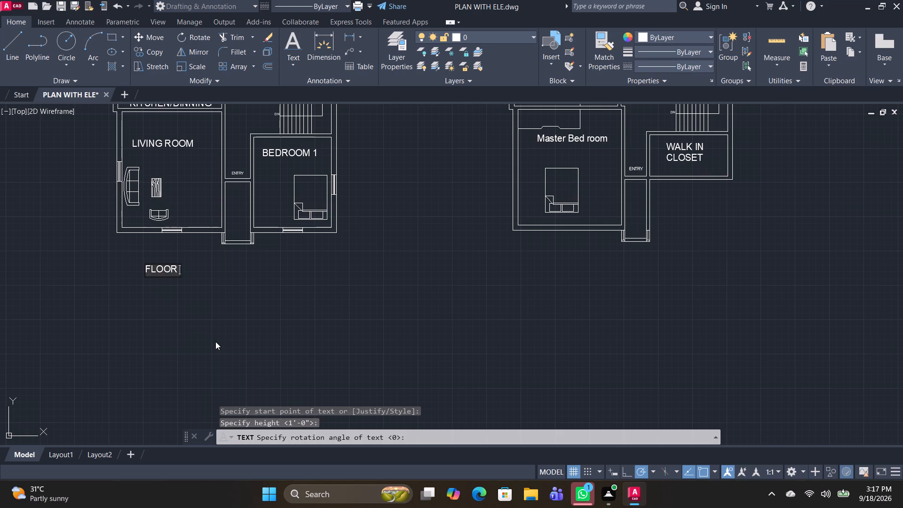
{"action": "type", "text": "PLAN"}
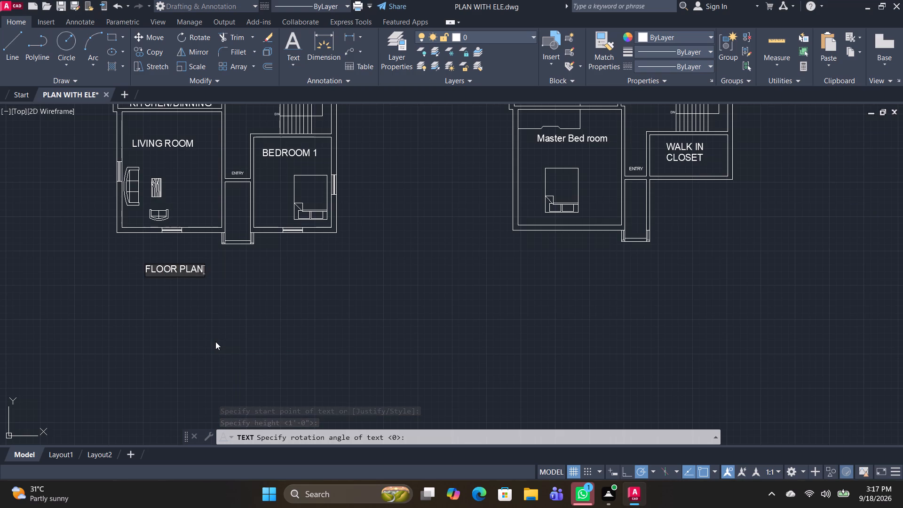
{"action": "key", "text": "space"}
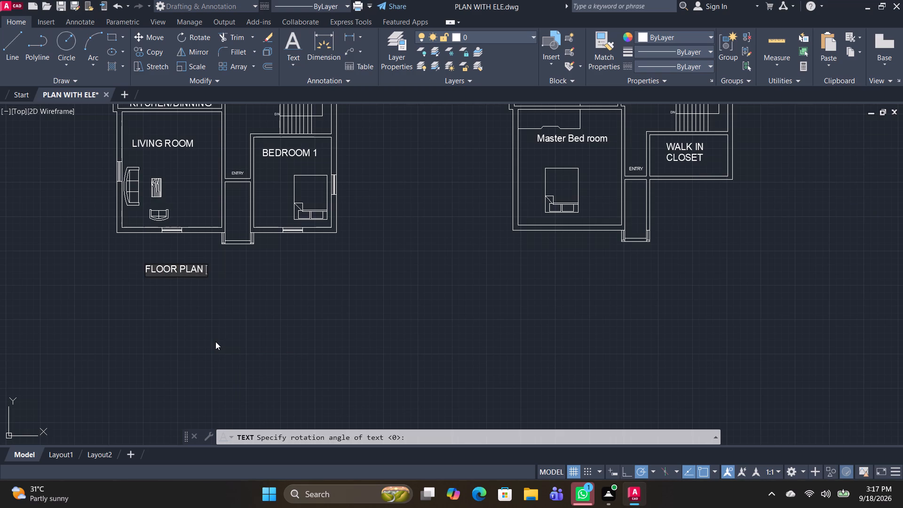
{"action": "type", "text": "- FIRST FLOOR"}
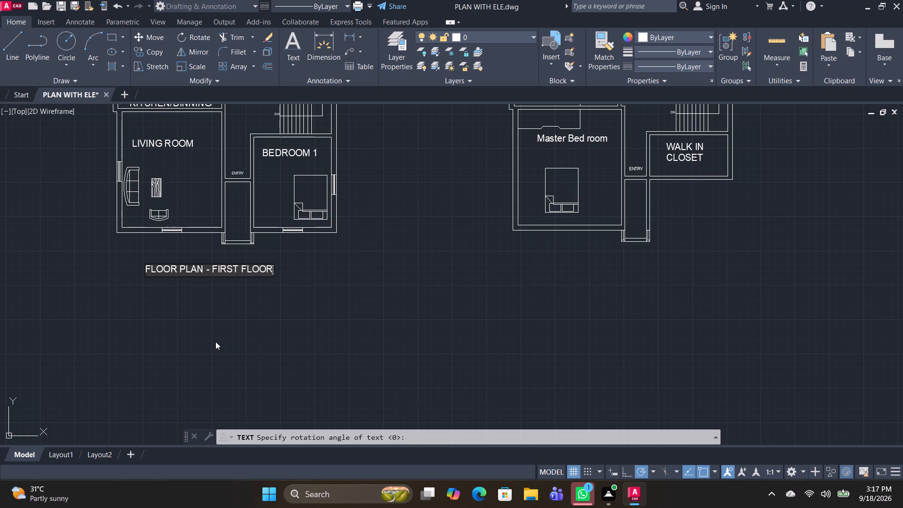
{"action": "key", "text": "Return"}
{"action": "key", "text": "Return"}
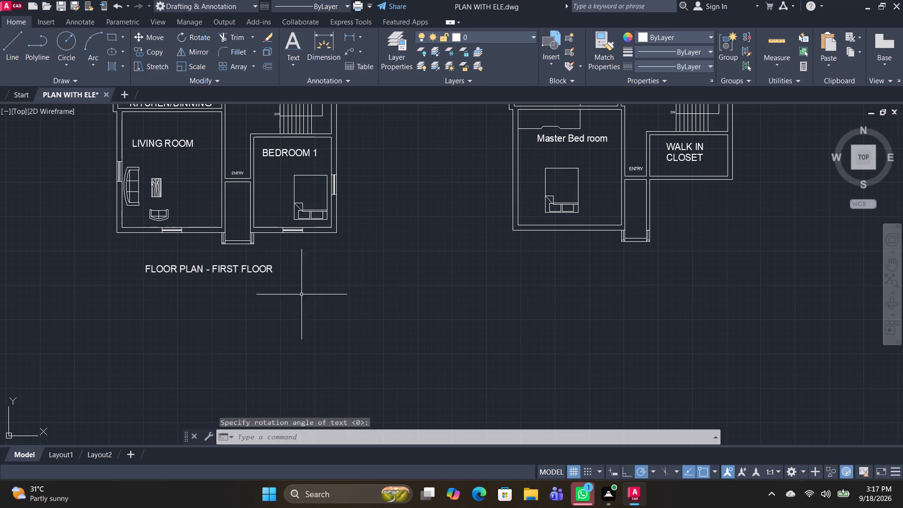
Copy the FLOOR PLAN - FIRST FLOOR title about 66'-7" horizontally to sit beneath the second plan.
{"action": "left_click", "coordinate": [294, 287]}
{"action": "left_click", "coordinate": [106, 258]}
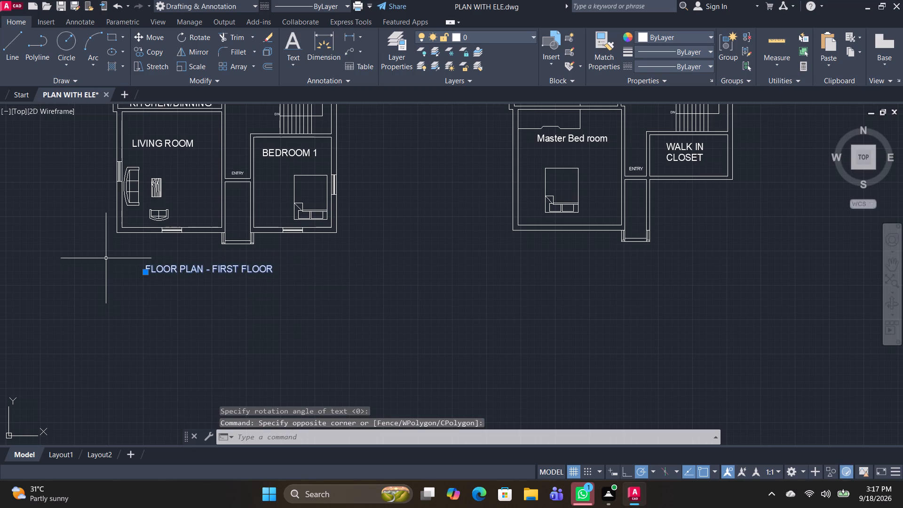
{"action": "type", "text": "CO"}
{"action": "key", "text": "space"}
{"action": "left_click", "coordinate": [129, 284]}
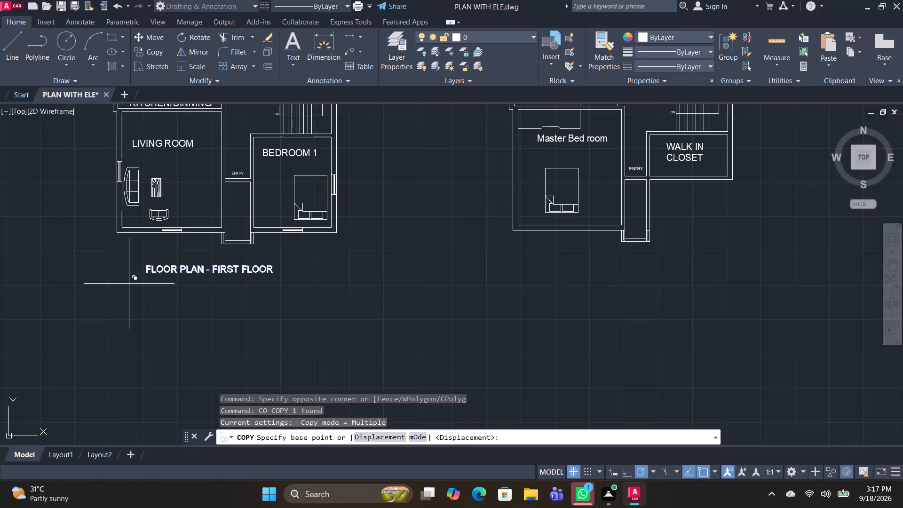
{"action": "left_click", "coordinate": [568, 285]}
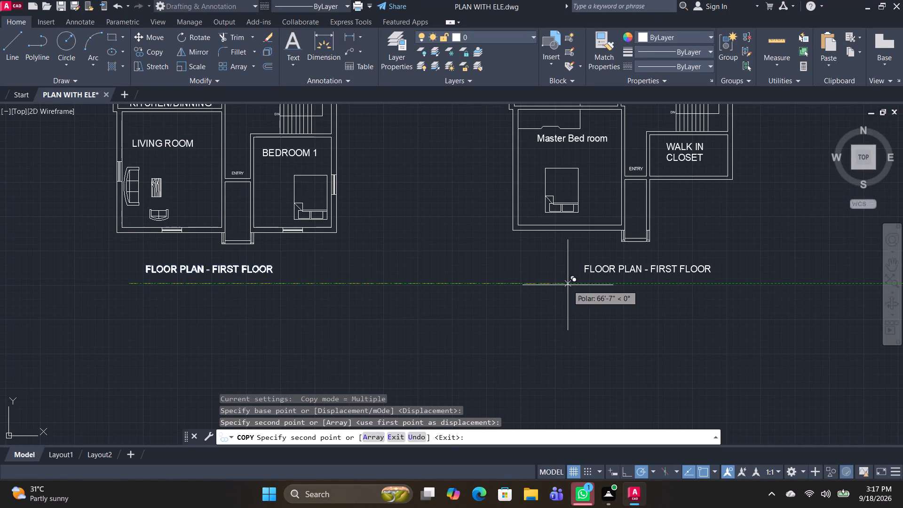
{"action": "key", "text": "space"}
Edit the copied title beneath the second plan to read "FLOOR PLAN - SECOND FLOOR".
{"action": "double_click", "coordinate": [667, 270]}
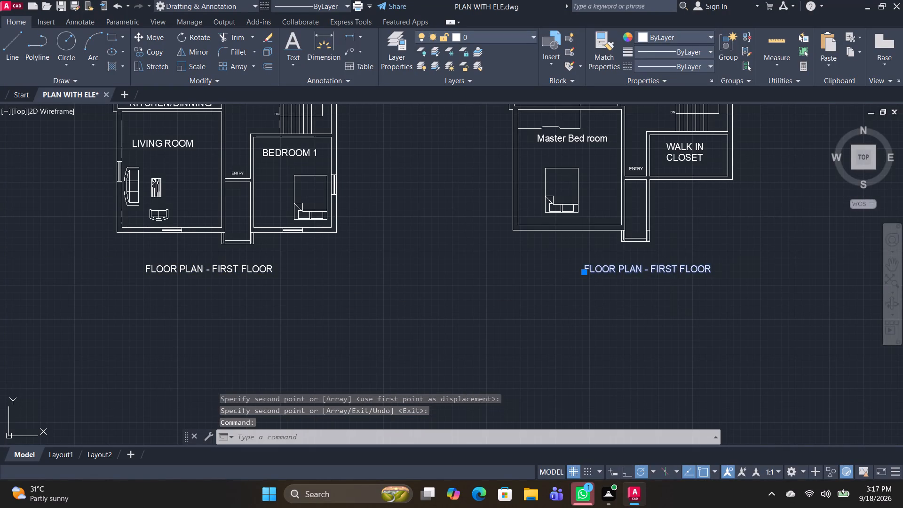
{"action": "left_click", "coordinate": [678, 267]}
{"action": "left_click", "coordinate": [679, 270]}
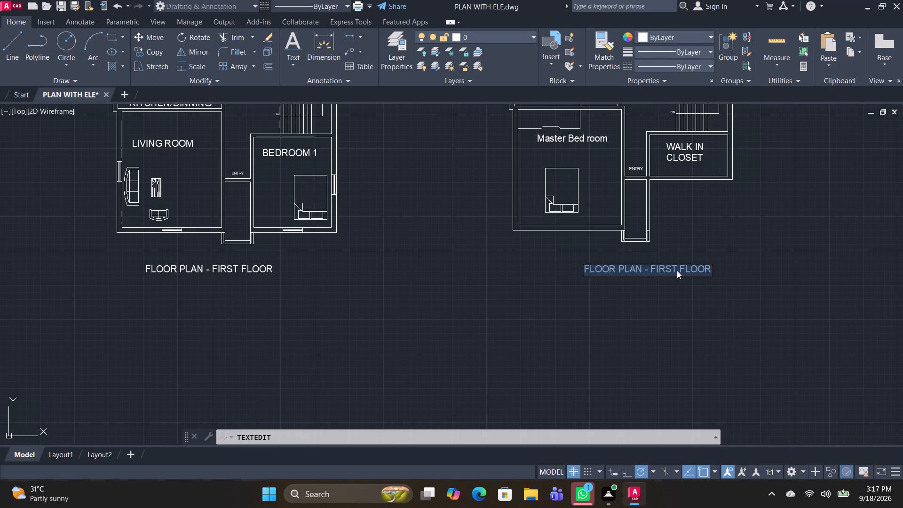
{"action": "left_click", "coordinate": [657, 270]}
{"action": "left_click", "coordinate": [676, 269]}
{"action": "key", "text": "BackSpace"}
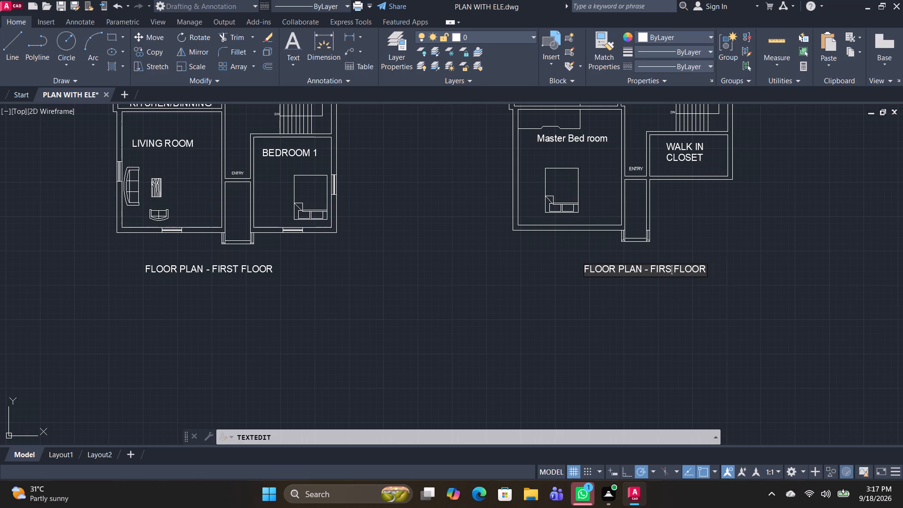
{"action": "key", "text": "BackSpace"}
{"action": "key", "text": "BackSpace"}
{"action": "key", "text": "BackSpace"}
{"action": "key", "text": "BackSpace"}
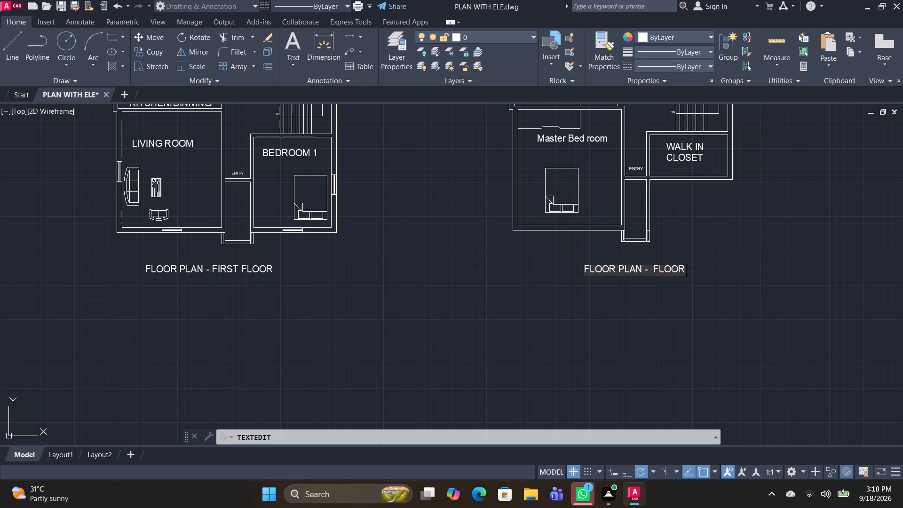
{"action": "type", "text": "SECIND"}
{"action": "key", "text": "BackSpace"}
{"action": "key", "text": "BackSpace"}
{"action": "key", "text": "BackSpace"}
{"action": "key", "text": "i"}
{"action": "key", "text": "BackSpace"}
{"action": "type", "text": "OND"}
{"action": "key", "text": "space"}
{"action": "key", "text": "Return"}
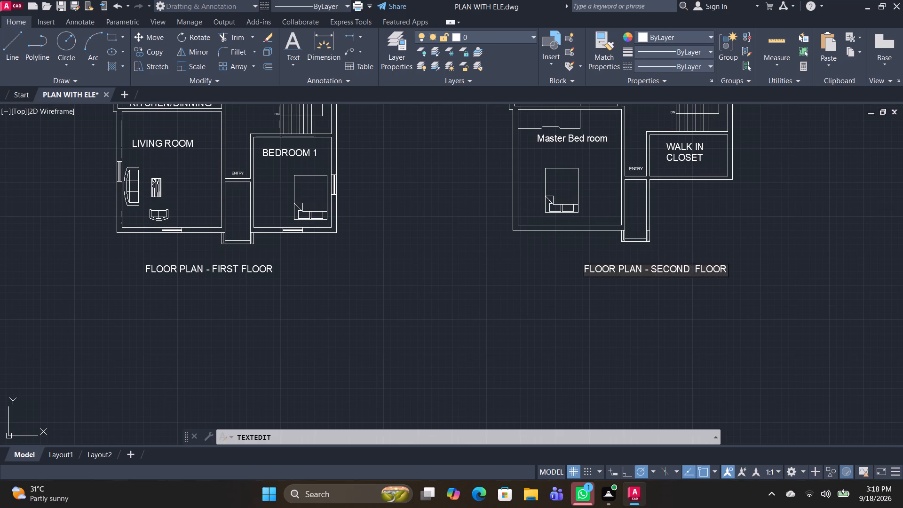
{"action": "key", "text": "Return"}
Draw a closed line rectangle 34'9" wide and 16' high in the empty space below the first-floor plan's title.
{"action": "middle_click_drag", "start_coordinate": [330, 400], "coordinate": [347, 325]}
{"action": "scroll", "coordinate": [349, 326], "scroll_direction": "down", "scroll_amount": 1}
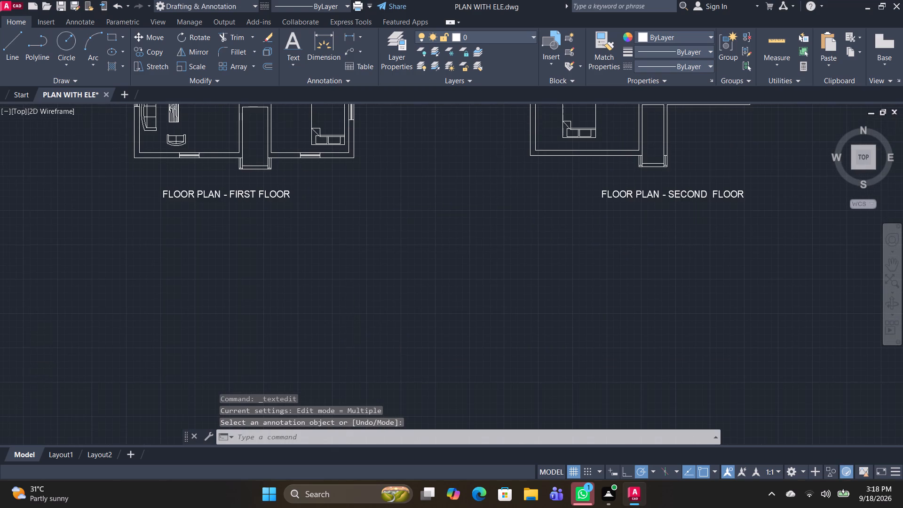
{"action": "middle_click_drag", "start_coordinate": [319, 328], "coordinate": [371, 282]}
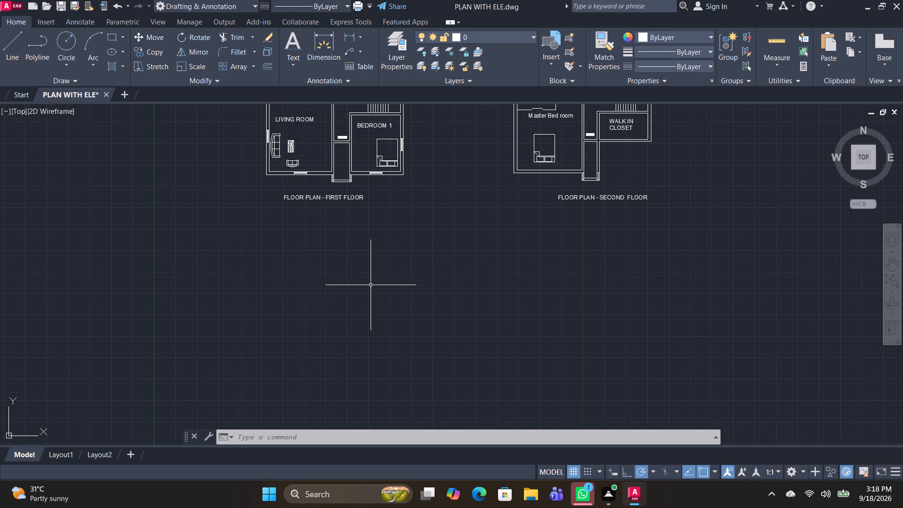
{"action": "type", "text": "L"}
{"action": "key", "text": "space"}
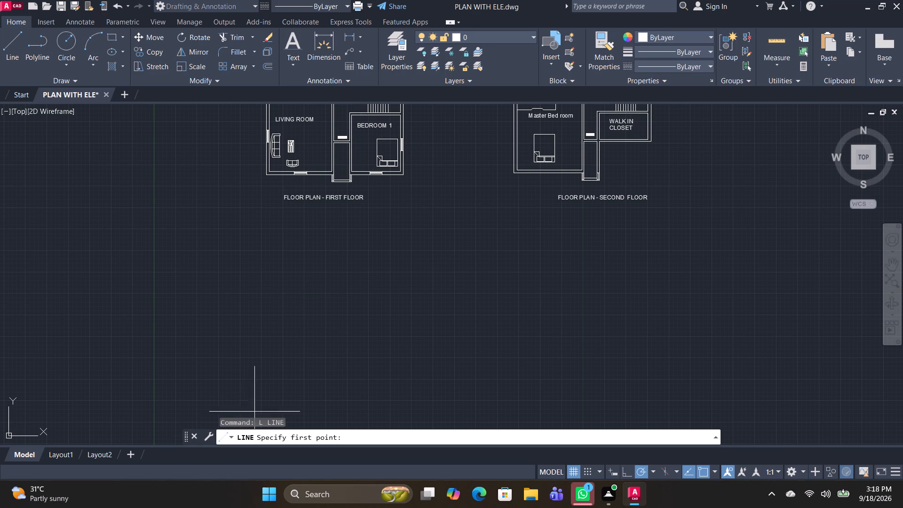
{"action": "left_click", "coordinate": [262, 381]}
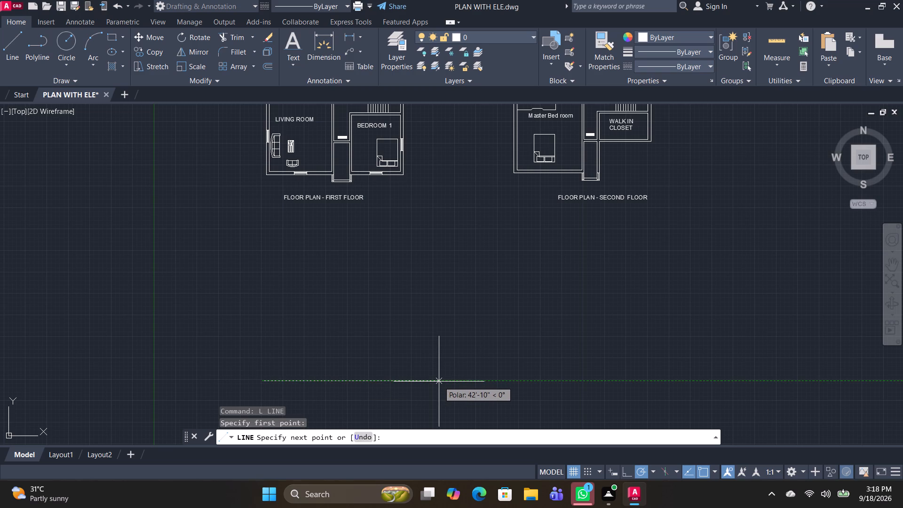
{"action": "type", "text": "34'9\""}
{"action": "key", "text": "Return"}
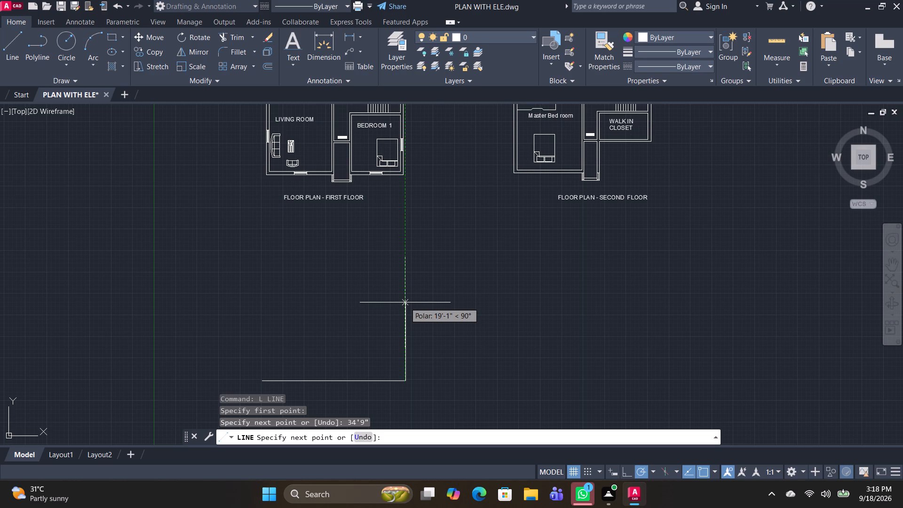
{"action": "type", "text": "6'"}
{"action": "key", "text": "BackSpace"}
{"action": "key", "text": "BackSpace"}
{"action": "type", "text": "16'"}
{"action": "key", "text": "Return"}
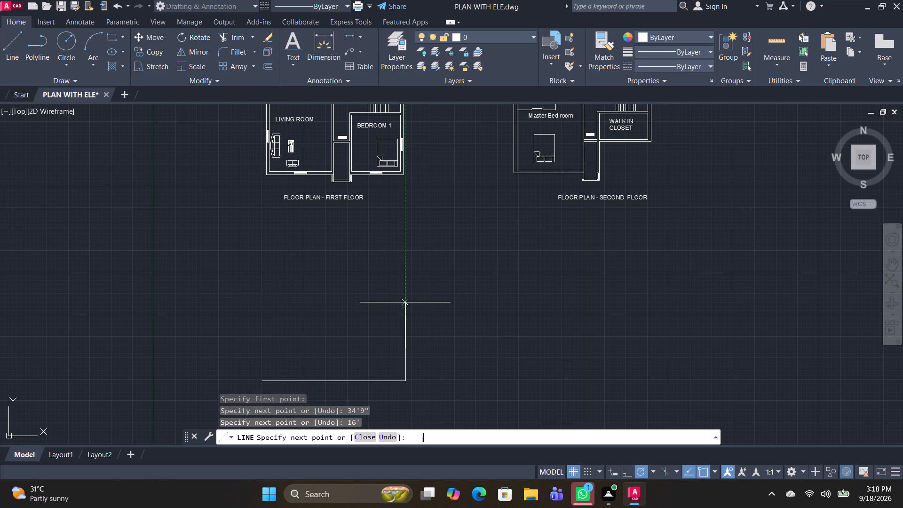
{"action": "type", "text": "34"}
{"action": "type", "text": "'9\""}
{"action": "key", "text": "Return"}
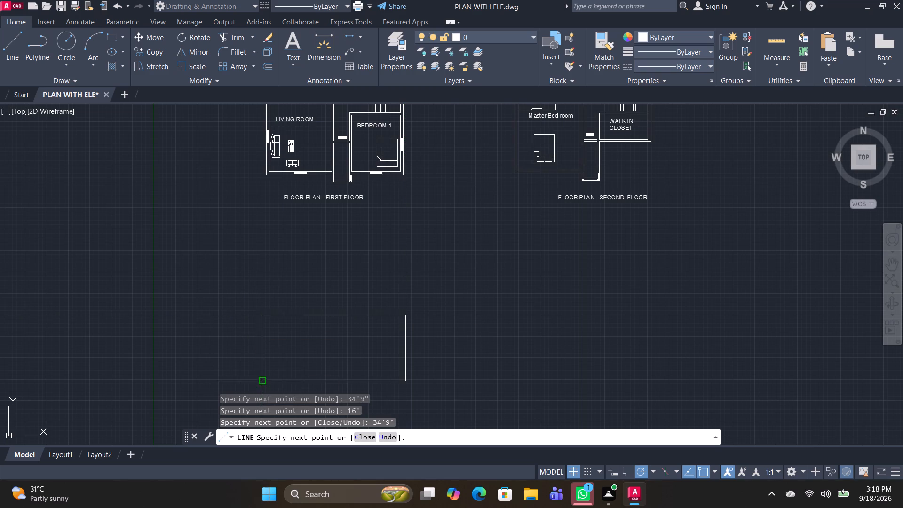
{"action": "left_click", "coordinate": [264, 381]}
{"action": "middle_click_drag", "start_coordinate": [345, 387], "coordinate": [306, 326]}
{"action": "key", "text": "space"}
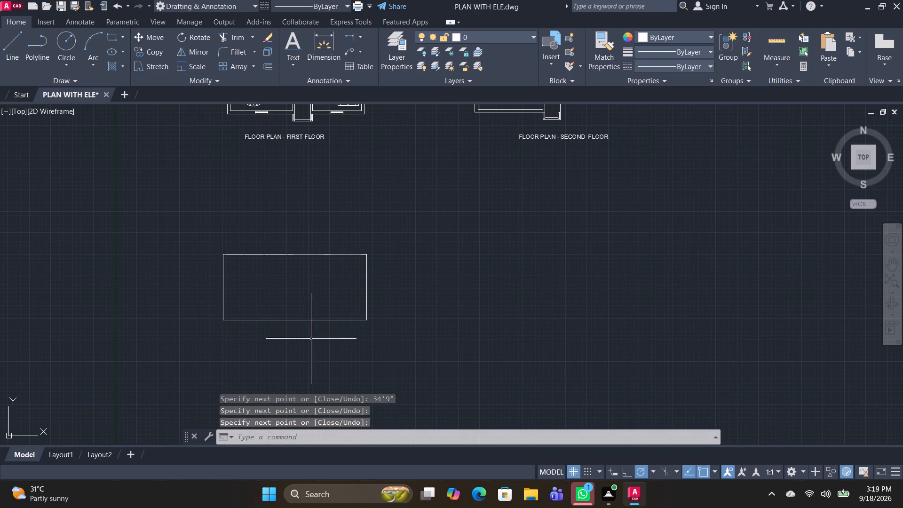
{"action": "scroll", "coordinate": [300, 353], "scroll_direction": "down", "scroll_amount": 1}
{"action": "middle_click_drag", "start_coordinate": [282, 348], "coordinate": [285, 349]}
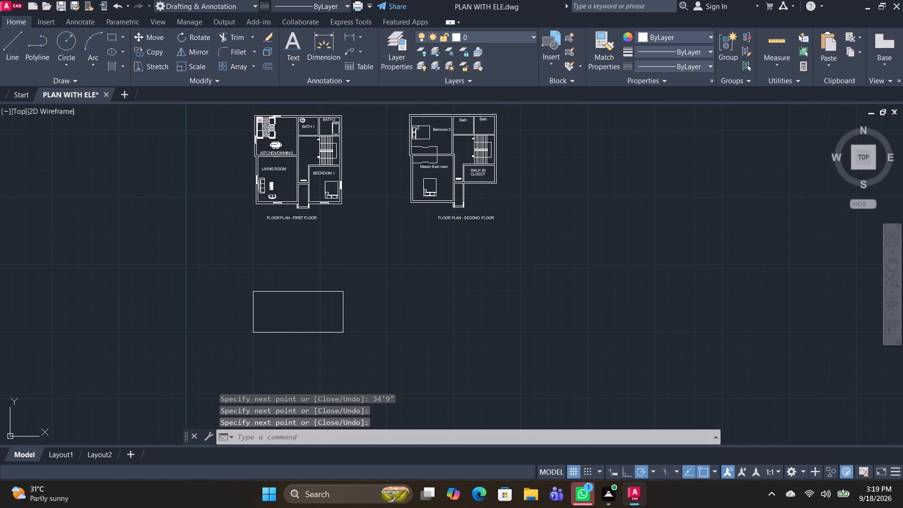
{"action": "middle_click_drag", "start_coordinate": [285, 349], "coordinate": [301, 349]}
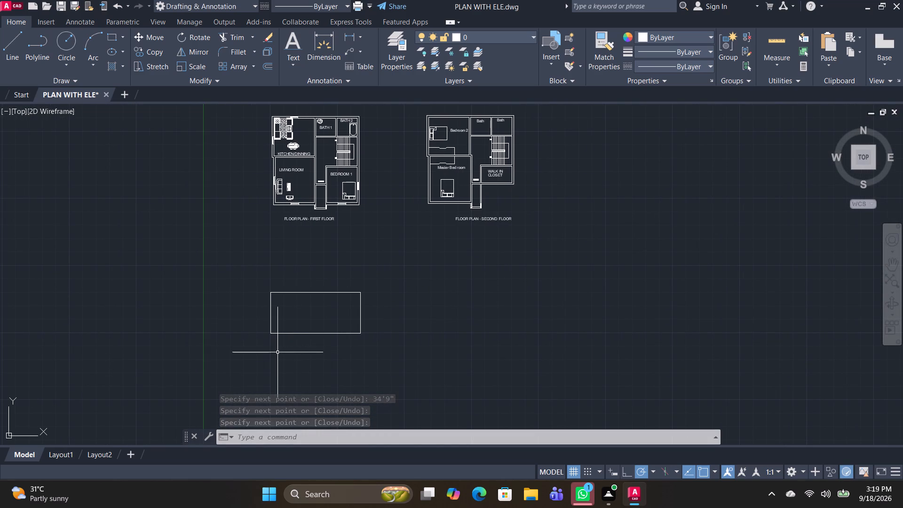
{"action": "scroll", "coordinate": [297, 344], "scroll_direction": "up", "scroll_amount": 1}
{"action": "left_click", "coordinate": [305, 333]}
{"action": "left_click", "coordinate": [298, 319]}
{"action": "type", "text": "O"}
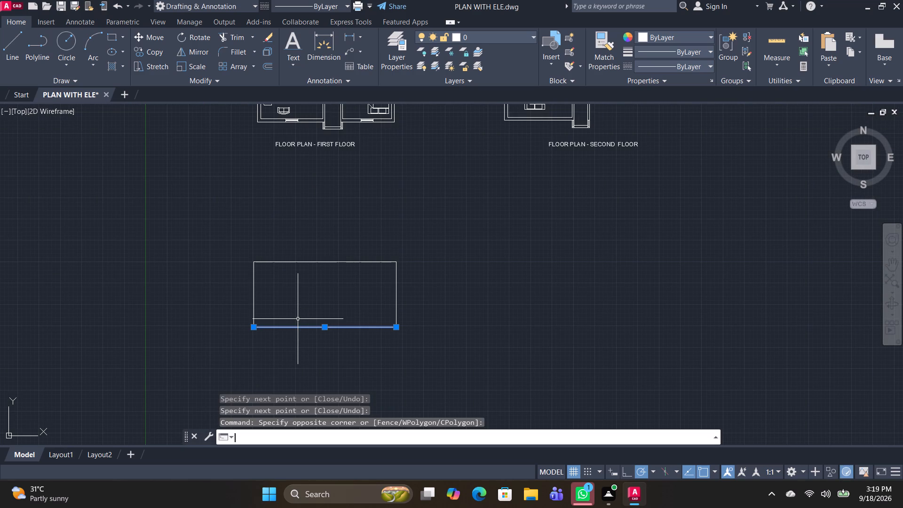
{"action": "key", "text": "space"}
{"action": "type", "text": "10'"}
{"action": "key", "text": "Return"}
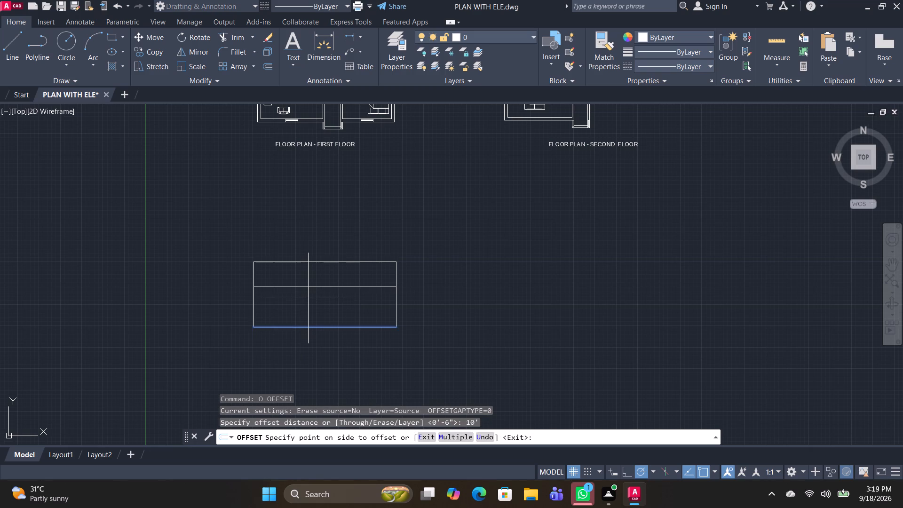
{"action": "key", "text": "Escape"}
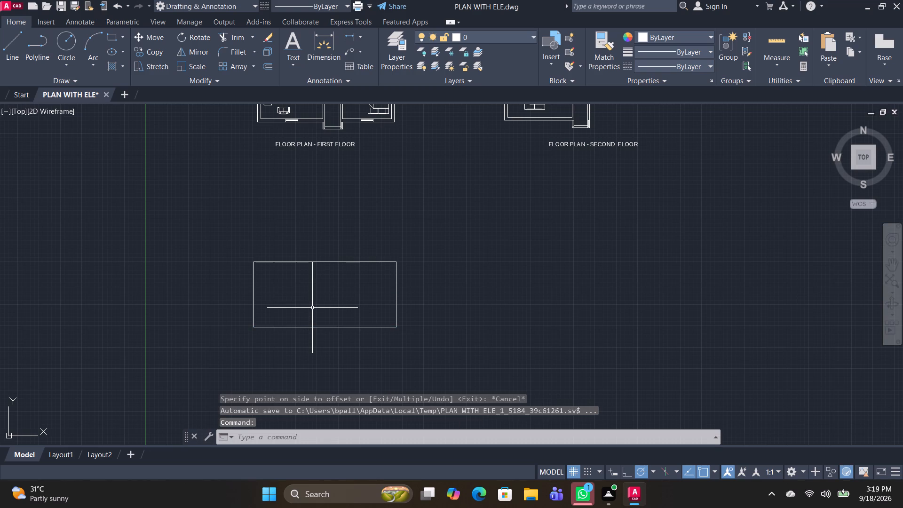
Offset the rectangle's bottom edge 3'11" upward into the rectangle.
{"action": "type", "text": "O 3'11\""}
{"action": "key", "text": "Return"}
{"action": "left_click", "coordinate": [296, 328]}
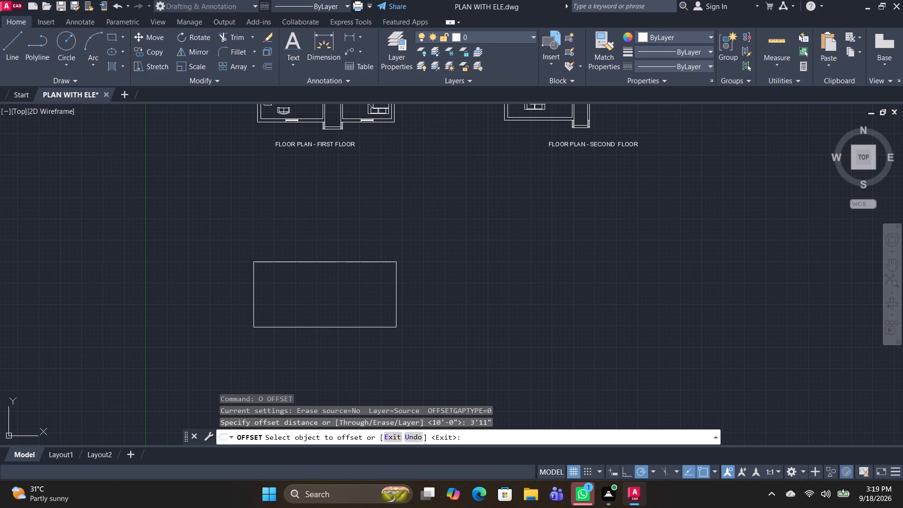
{"action": "left_click", "coordinate": [299, 304]}
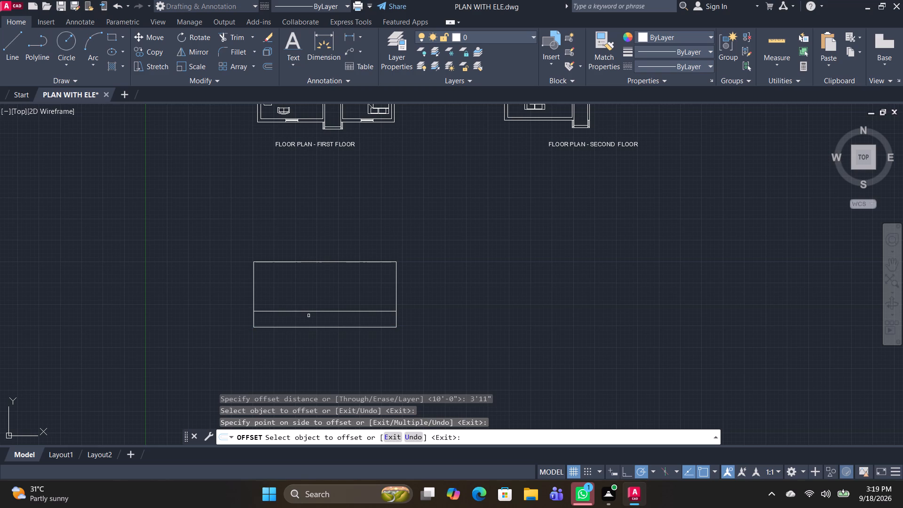
{"action": "key", "text": "Escape"}
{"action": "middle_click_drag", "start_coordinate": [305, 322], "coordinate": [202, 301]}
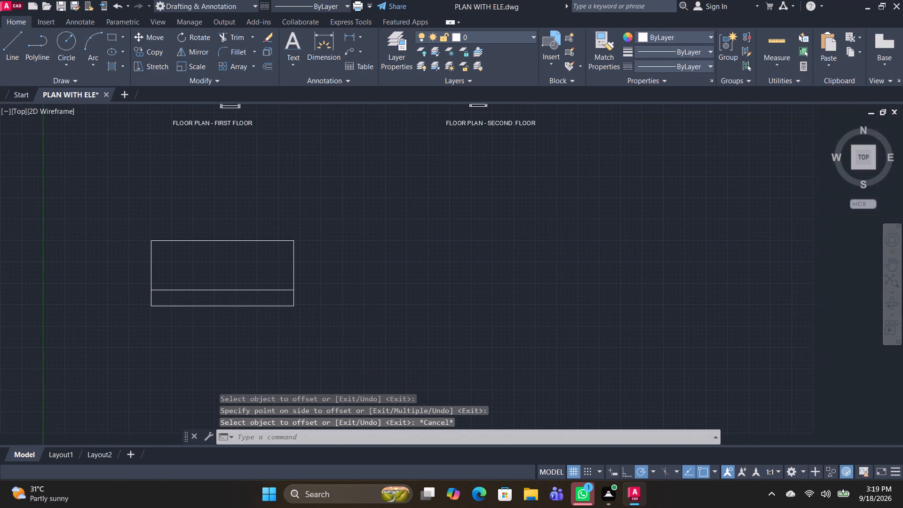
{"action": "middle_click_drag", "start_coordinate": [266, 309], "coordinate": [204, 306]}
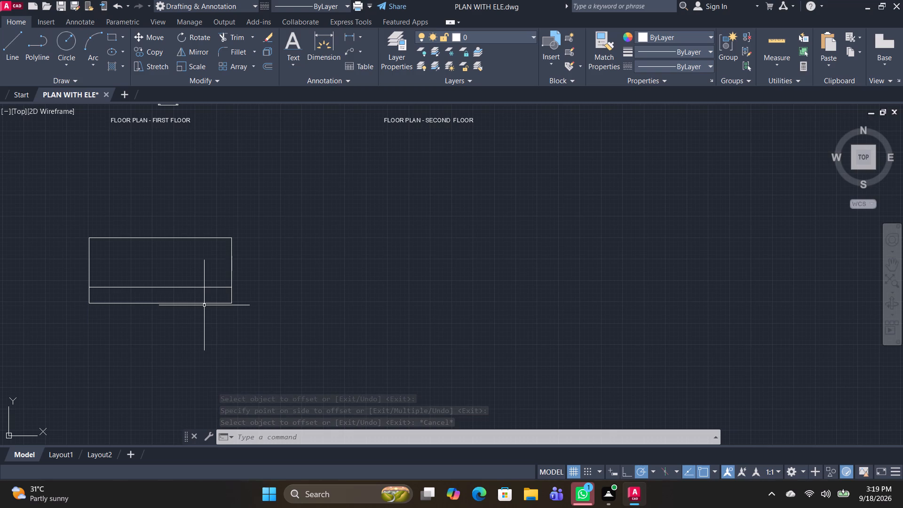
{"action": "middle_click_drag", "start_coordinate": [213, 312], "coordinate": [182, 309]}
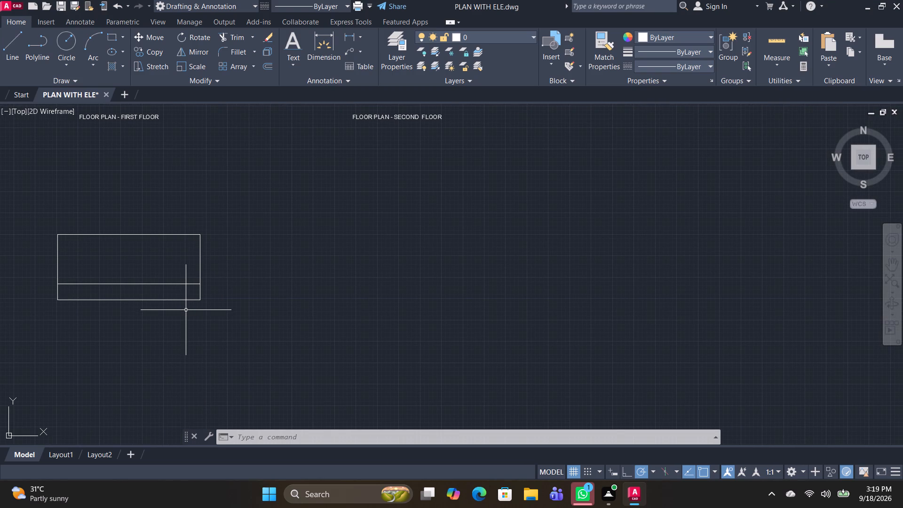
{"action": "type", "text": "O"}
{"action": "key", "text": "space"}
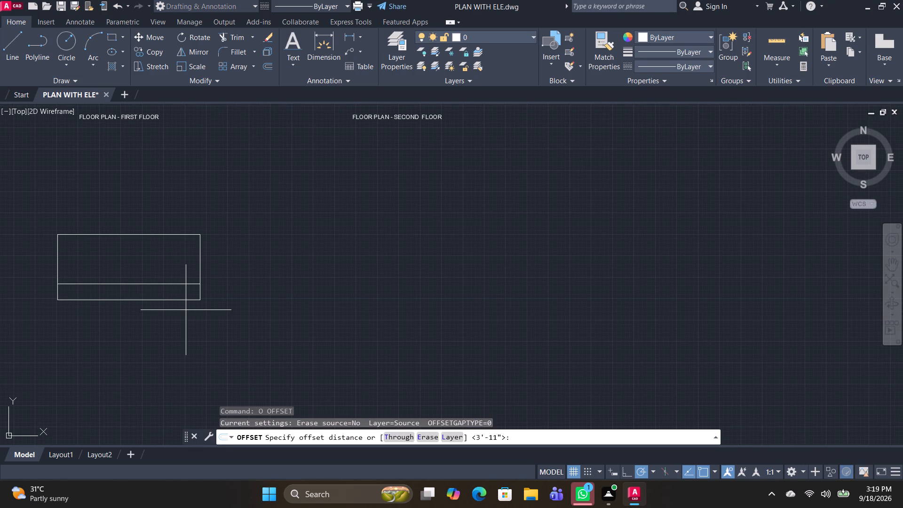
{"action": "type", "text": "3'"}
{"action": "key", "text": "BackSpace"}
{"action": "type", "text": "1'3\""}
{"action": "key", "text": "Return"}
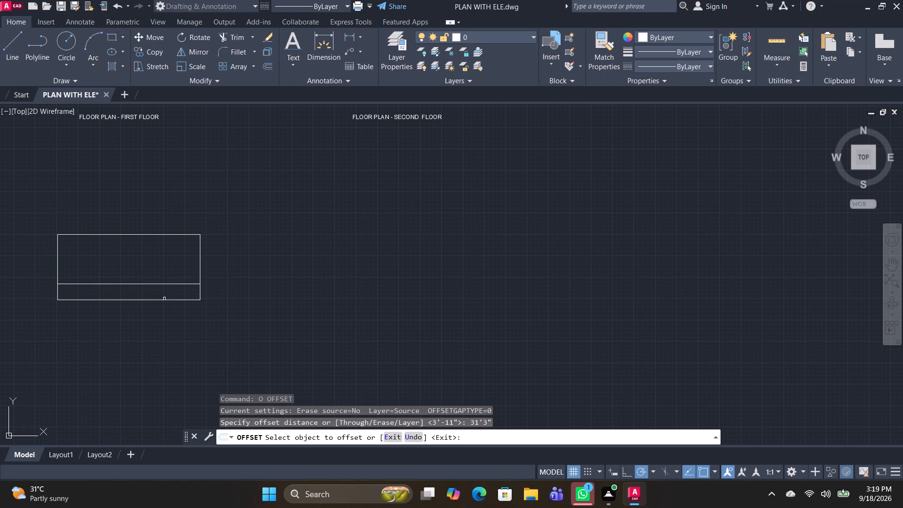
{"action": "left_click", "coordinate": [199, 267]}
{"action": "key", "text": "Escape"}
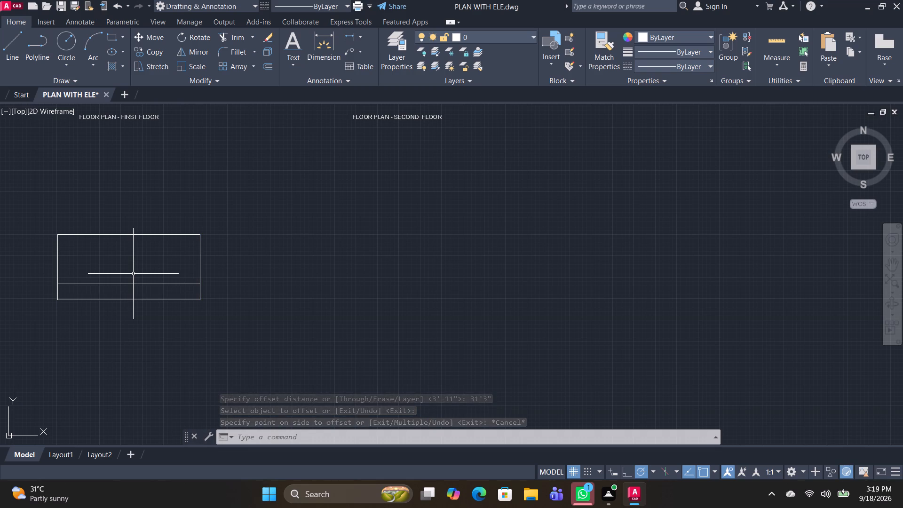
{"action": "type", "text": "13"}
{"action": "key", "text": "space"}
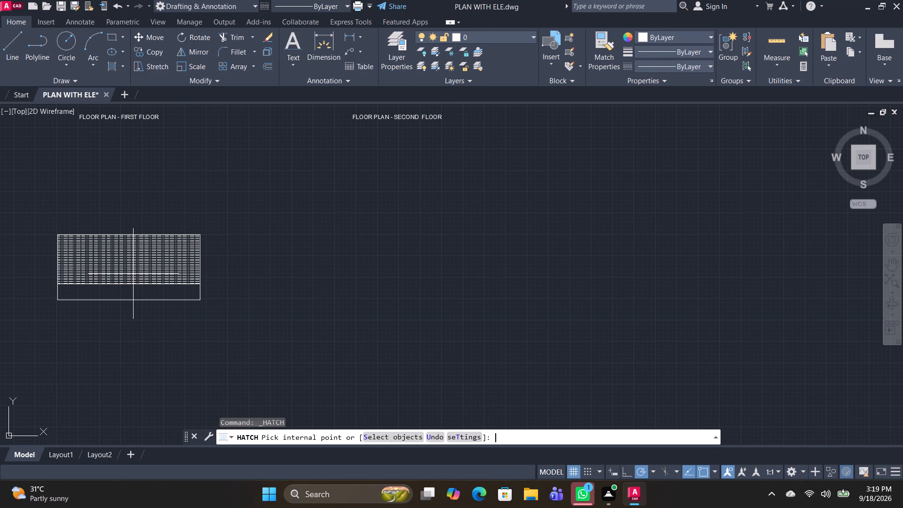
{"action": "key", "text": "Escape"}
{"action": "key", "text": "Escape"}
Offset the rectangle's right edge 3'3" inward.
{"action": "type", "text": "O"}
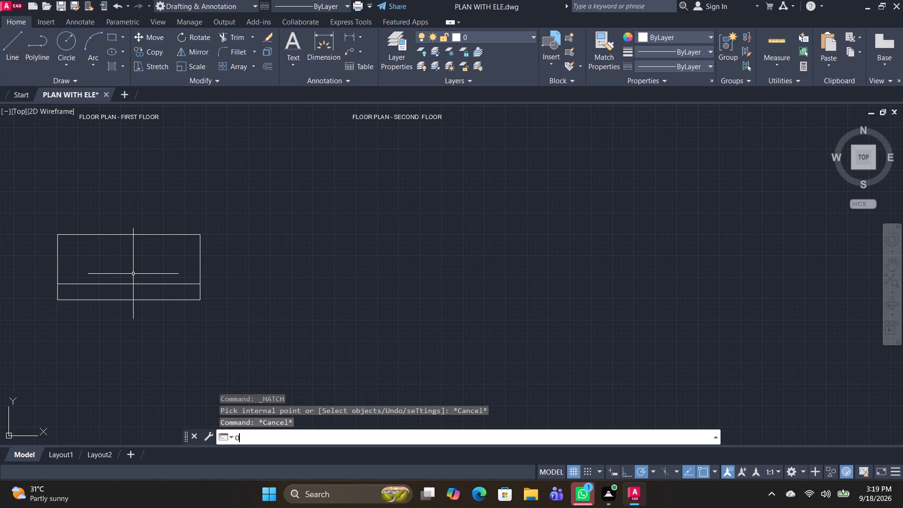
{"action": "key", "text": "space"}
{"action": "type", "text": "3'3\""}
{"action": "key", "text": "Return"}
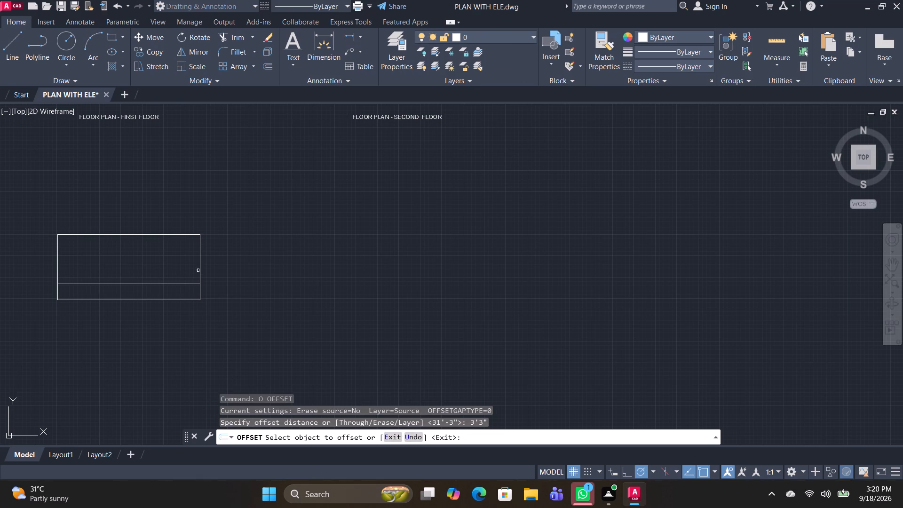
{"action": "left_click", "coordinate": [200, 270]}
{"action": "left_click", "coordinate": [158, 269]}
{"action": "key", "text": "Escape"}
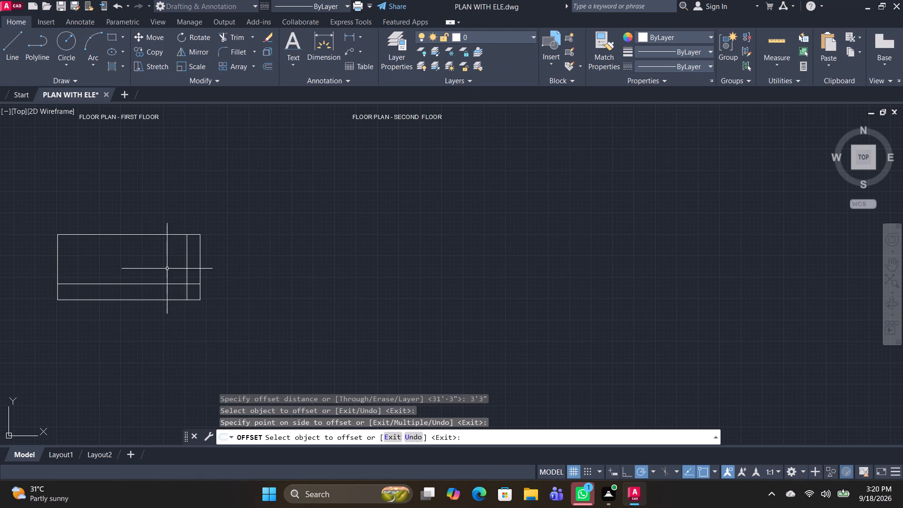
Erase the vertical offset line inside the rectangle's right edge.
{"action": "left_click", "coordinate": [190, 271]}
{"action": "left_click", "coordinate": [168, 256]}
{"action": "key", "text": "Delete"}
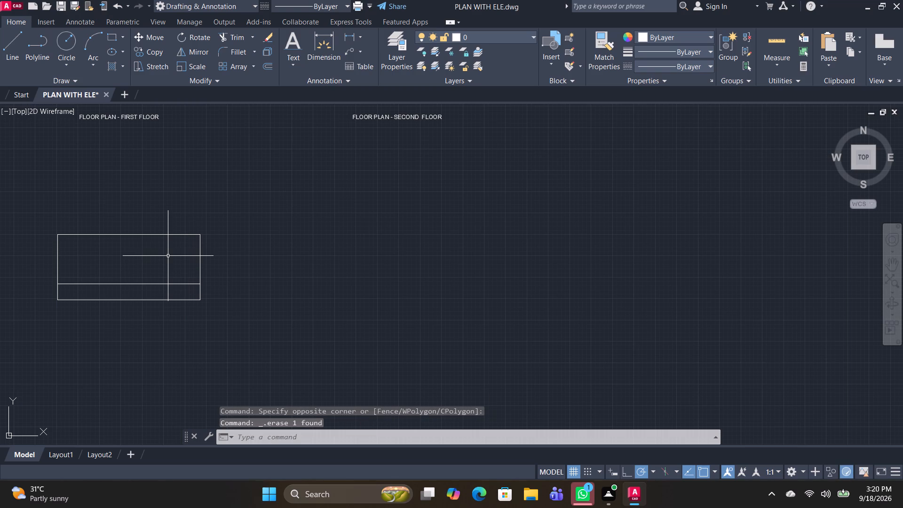
Place a horizontal construction line between the first-floor plan's title and the rectangle below it.
{"action": "scroll", "coordinate": [174, 257], "scroll_direction": "down", "scroll_amount": 1}
{"action": "middle_click_drag", "start_coordinate": [174, 257], "coordinate": [173, 299]}
{"action": "scroll", "coordinate": [111, 286], "scroll_direction": "up", "scroll_amount": 1}
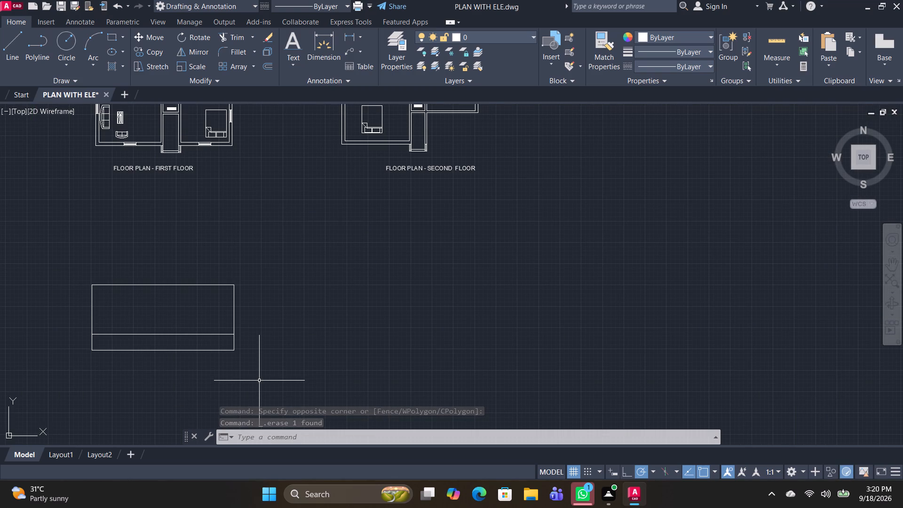
{"action": "key", "text": "l"}
{"action": "key", "text": "Escape"}
{"action": "type", "text": "XL"}
{"action": "key", "text": "space"}
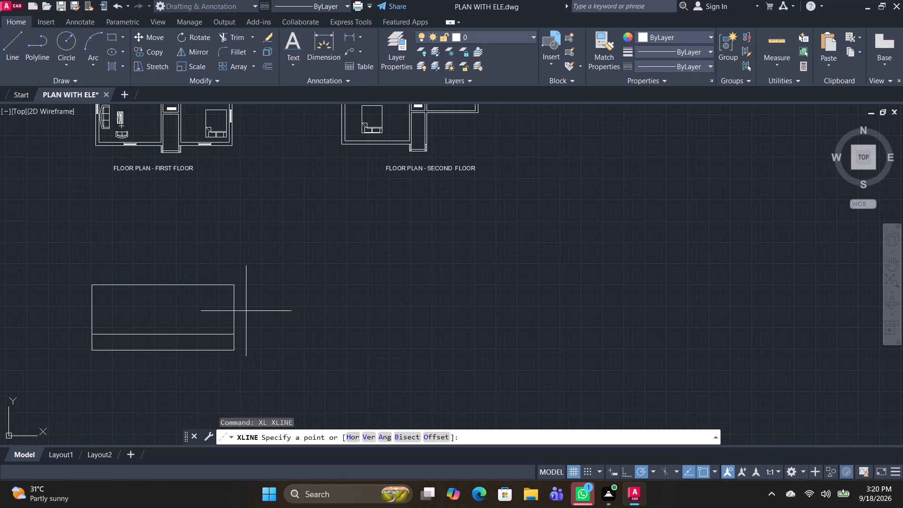
{"action": "left_click", "coordinate": [352, 434]}
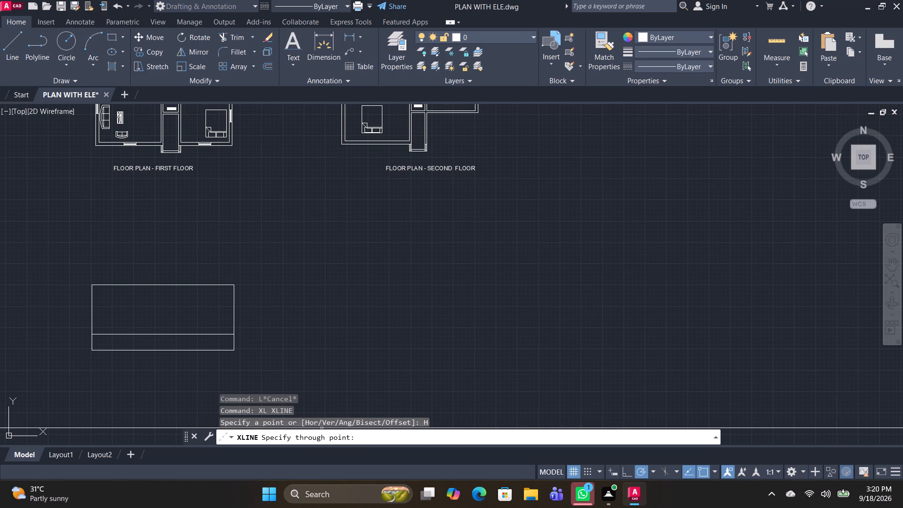
{"action": "key", "text": "space"}
{"action": "key", "text": "space"}
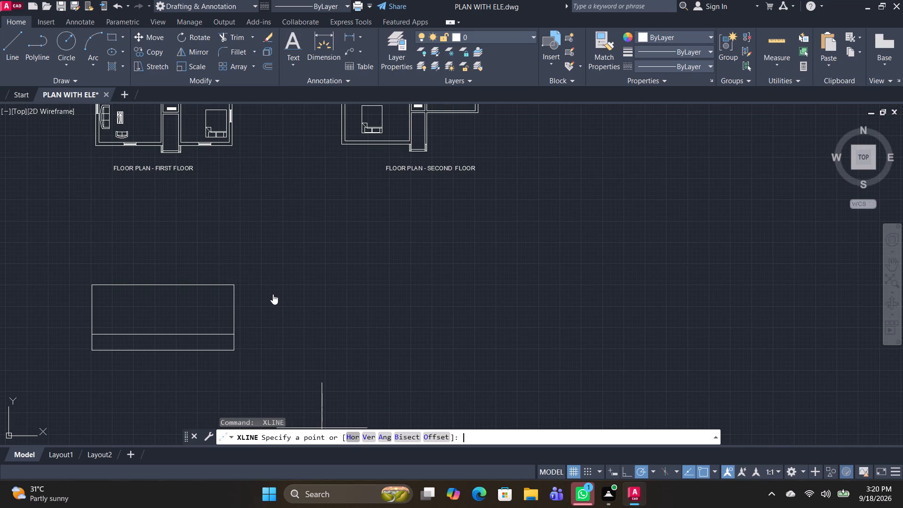
{"action": "type", "text": "H"}
{"action": "key", "text": "space"}
{"action": "left_click", "coordinate": [223, 241]}
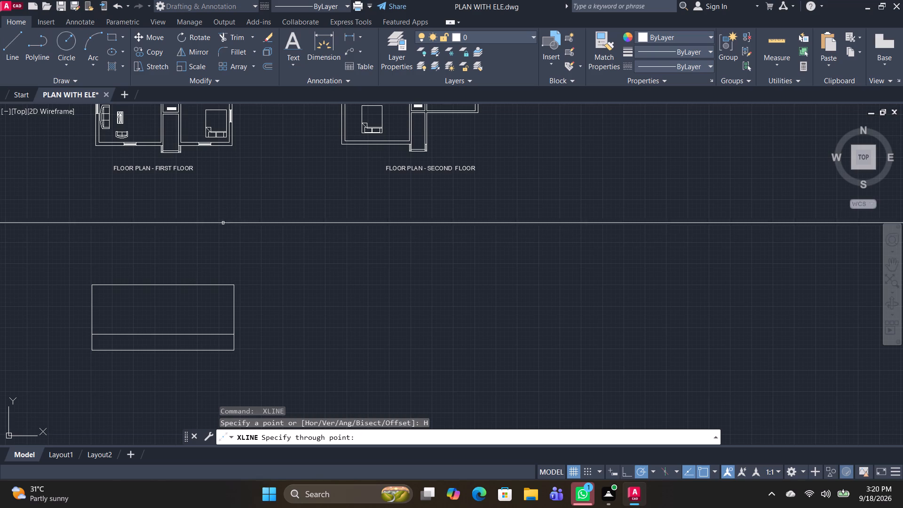
{"action": "left_click", "coordinate": [227, 204]}
{"action": "key", "text": "space"}
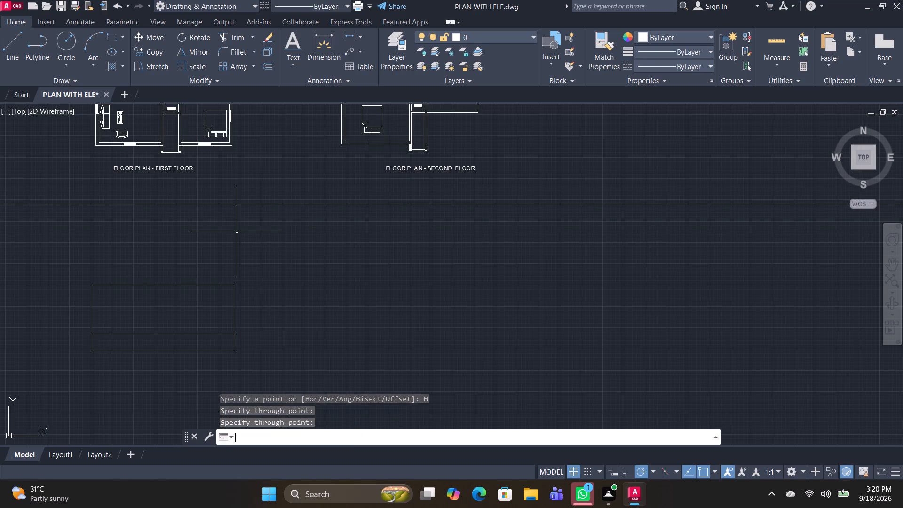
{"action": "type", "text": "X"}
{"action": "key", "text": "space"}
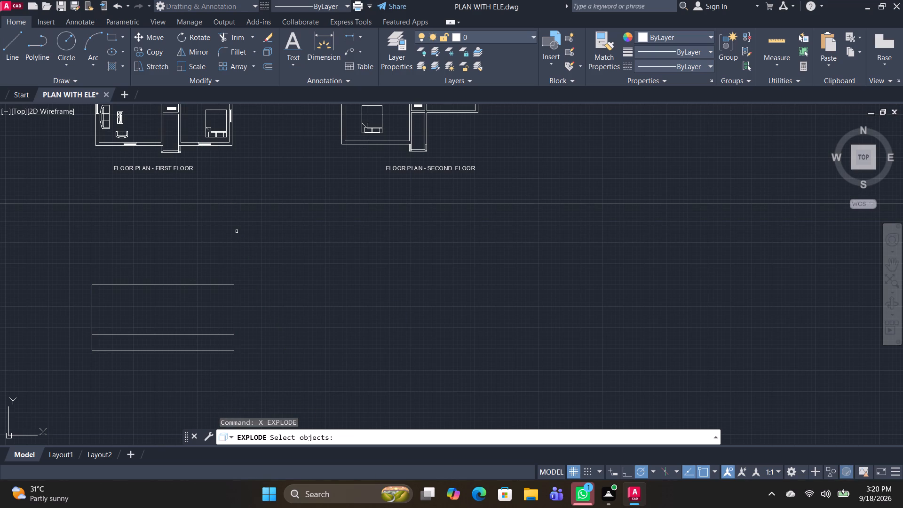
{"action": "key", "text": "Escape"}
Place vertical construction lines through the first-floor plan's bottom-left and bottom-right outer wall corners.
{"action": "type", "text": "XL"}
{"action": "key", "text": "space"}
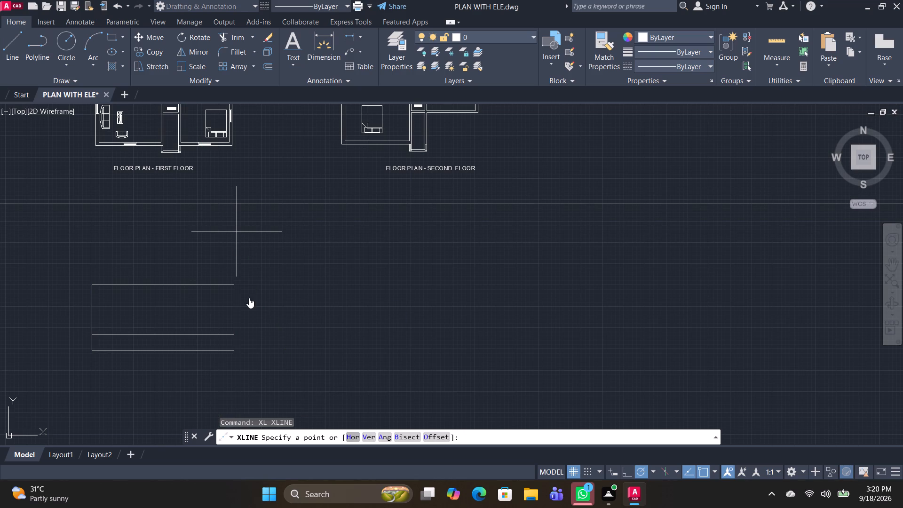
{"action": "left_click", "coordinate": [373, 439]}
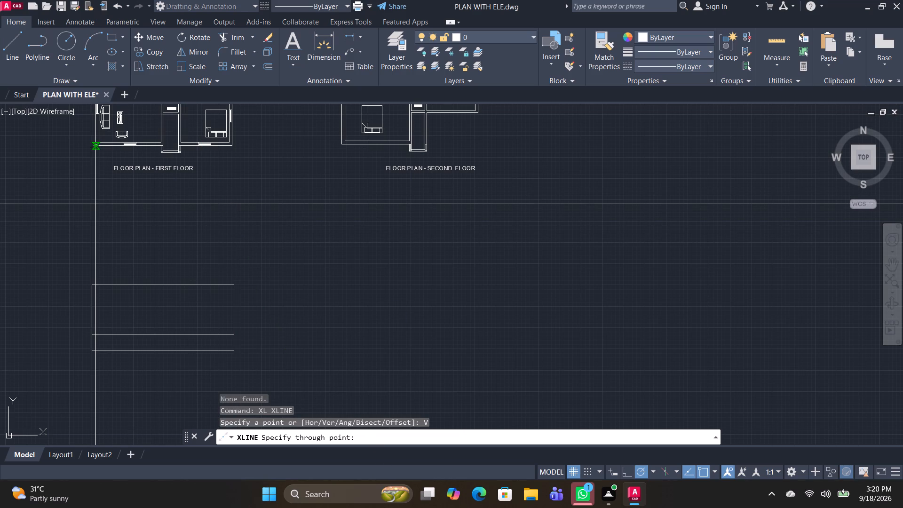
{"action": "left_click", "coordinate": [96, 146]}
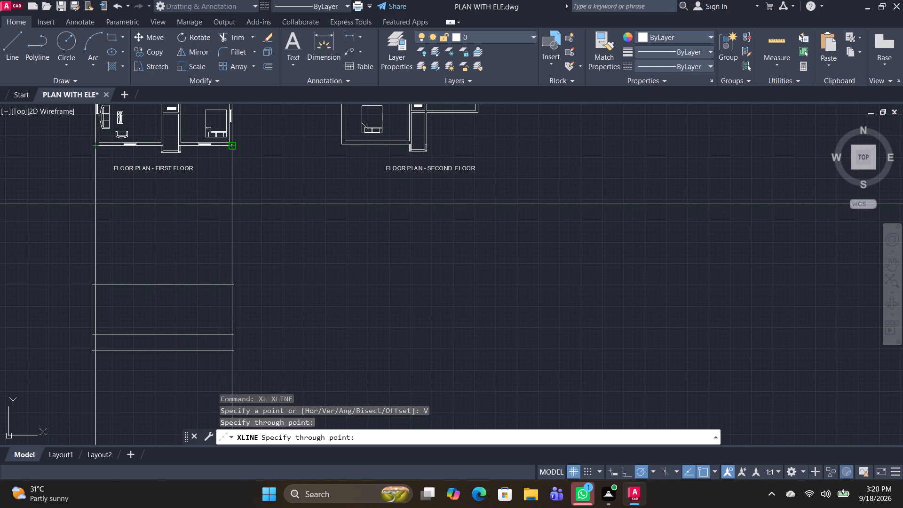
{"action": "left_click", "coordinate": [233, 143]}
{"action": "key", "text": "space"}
Move the rectangle's three horizontal lines straight up so the top one lies on the horizontal construction line.
{"action": "left_click_drag", "start_coordinate": [196, 313], "coordinate": [192, 310]}
{"action": "left_click", "coordinate": [153, 271]}
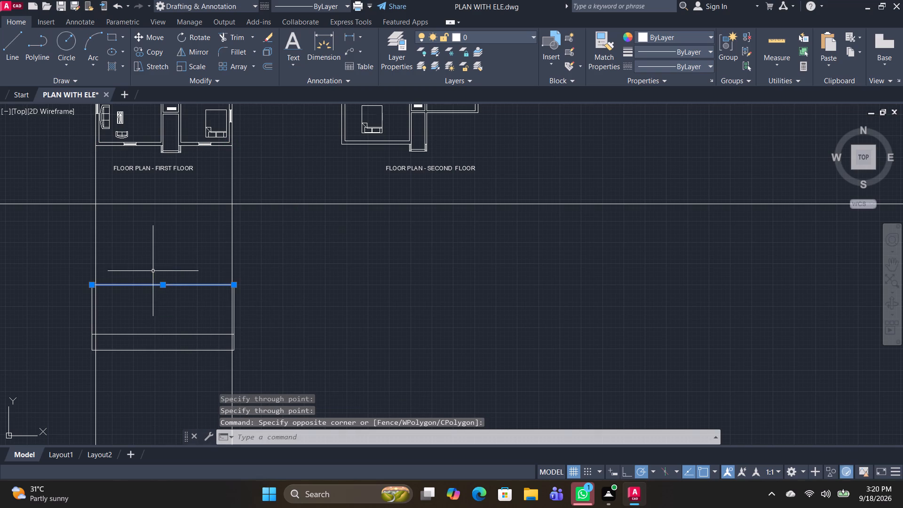
{"action": "left_click_drag", "start_coordinate": [144, 390], "coordinate": [140, 363]}
{"action": "left_click", "coordinate": [118, 282]}
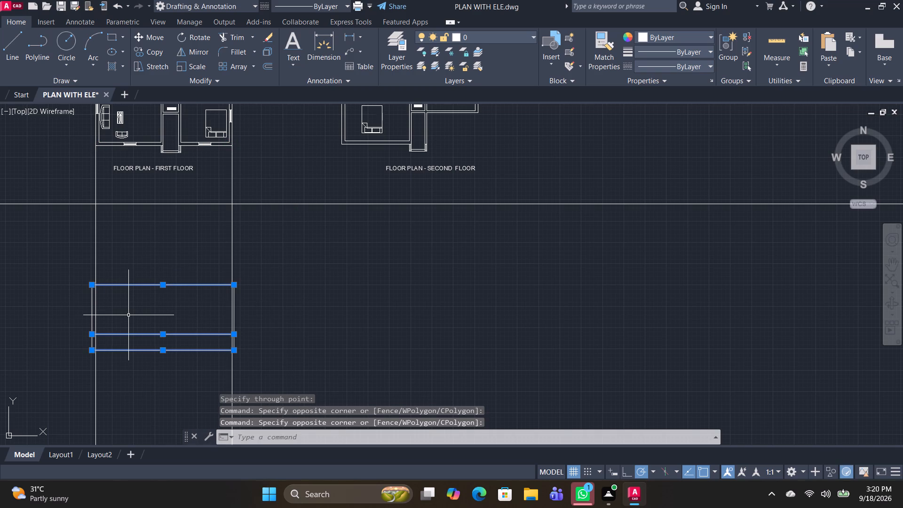
{"action": "type", "text": "M"}
{"action": "key", "text": "space"}
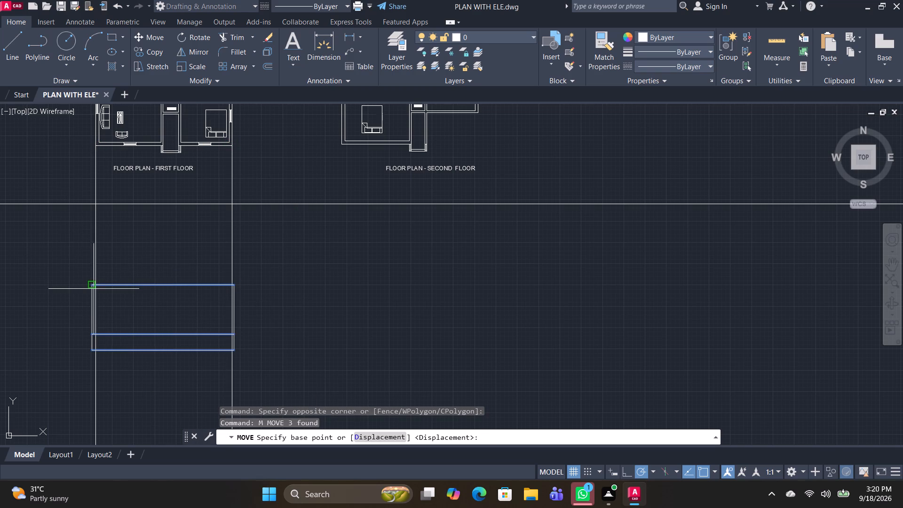
{"action": "left_click", "coordinate": [90, 285]}
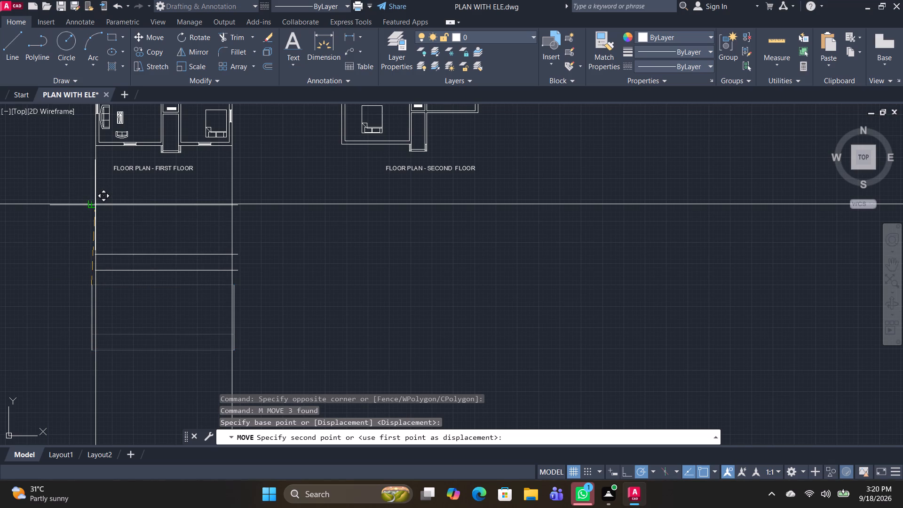
{"action": "left_click", "coordinate": [95, 205]}
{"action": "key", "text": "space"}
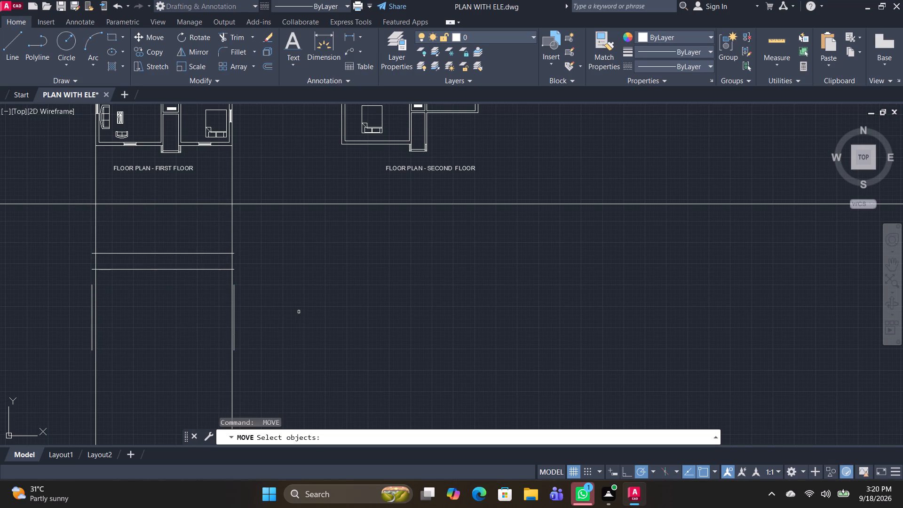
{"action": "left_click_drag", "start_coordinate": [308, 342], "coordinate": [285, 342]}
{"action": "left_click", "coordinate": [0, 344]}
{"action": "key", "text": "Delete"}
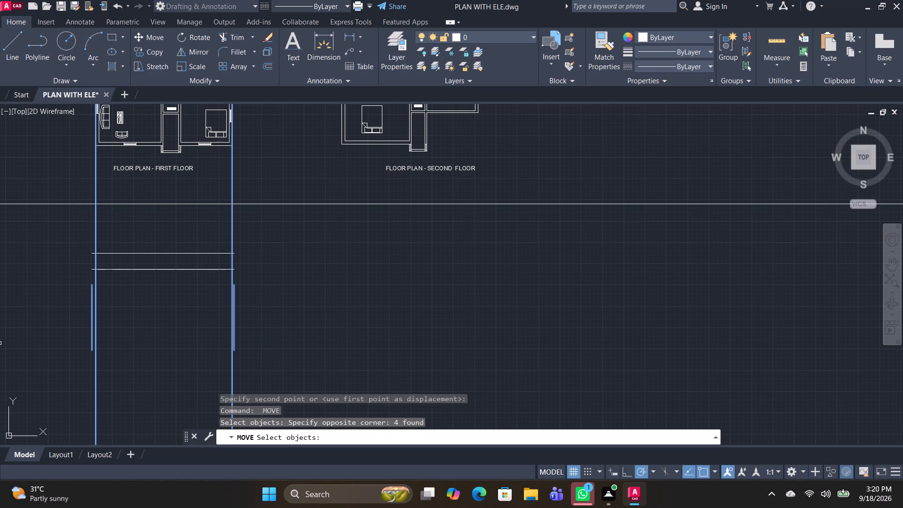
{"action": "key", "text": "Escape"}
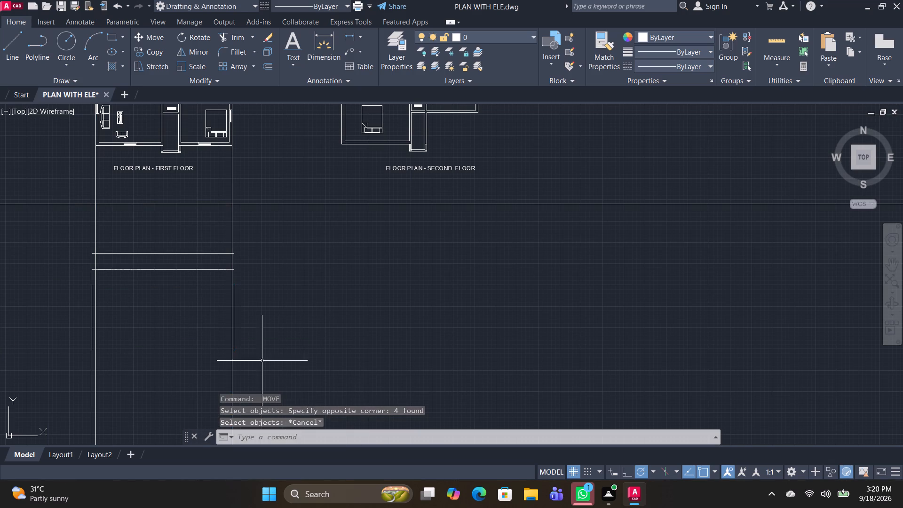
Erase the rectangle's two leftover side edges together with both vertical construction lines.
{"action": "left_click", "coordinate": [259, 355]}
{"action": "left_click", "coordinate": [67, 320]}
{"action": "key", "text": "Delete"}
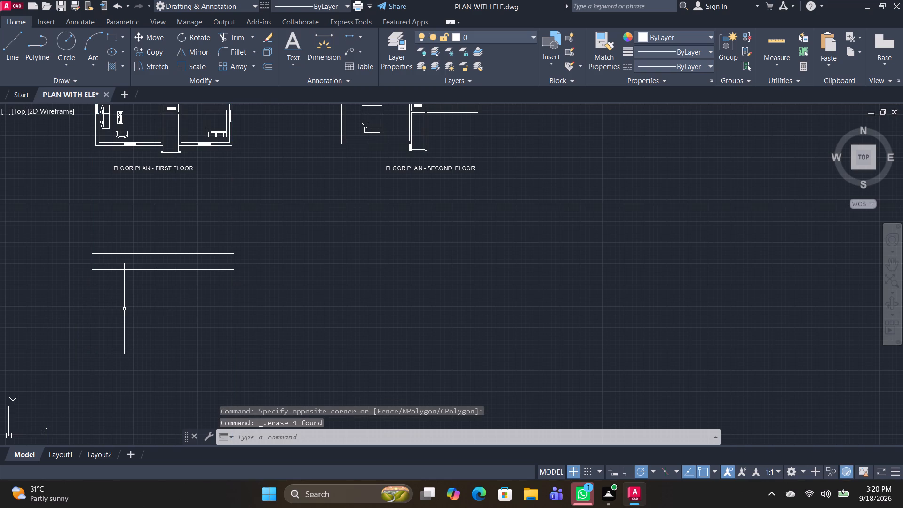
Place vertical construction lines through the first-floor plan's bottom-left and bottom-right outer wall corners.
{"action": "type", "text": "XL"}
{"action": "key", "text": "space"}
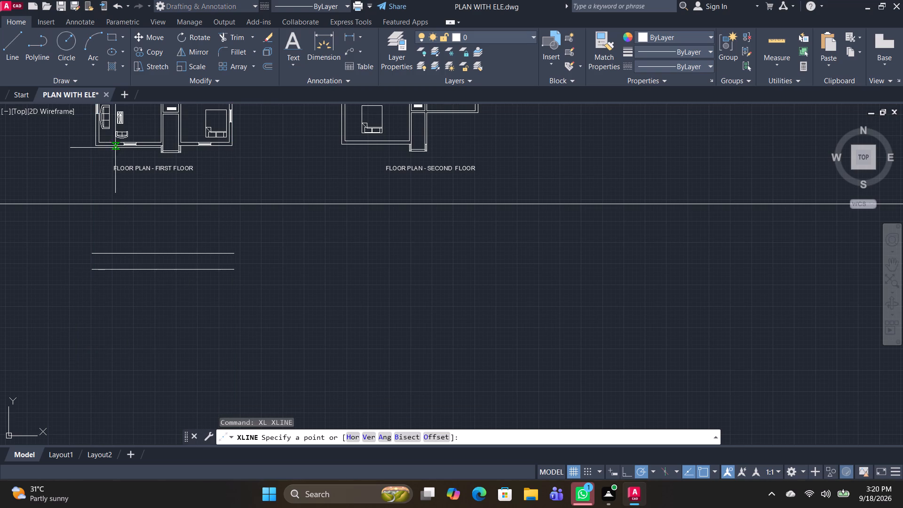
{"action": "type", "text": "V"}
{"action": "key", "text": "space"}
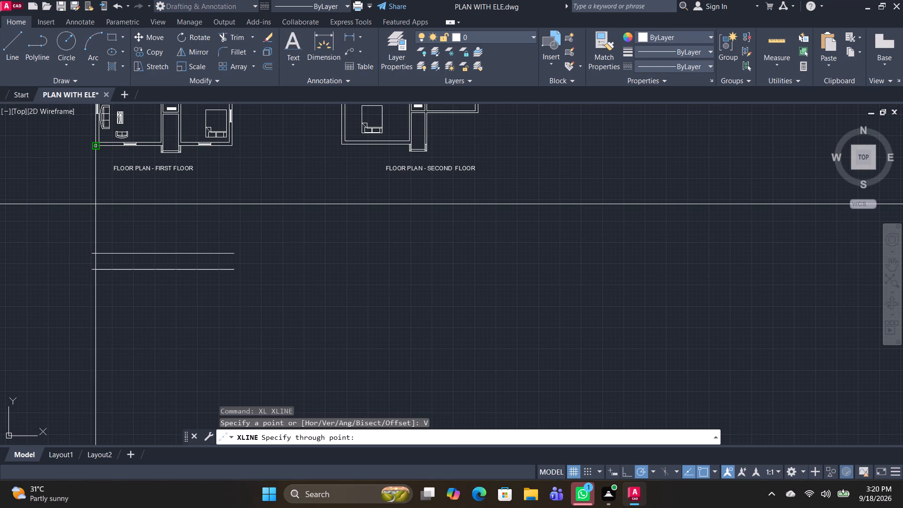
{"action": "left_click", "coordinate": [95, 147]}
{"action": "left_click", "coordinate": [235, 145]}
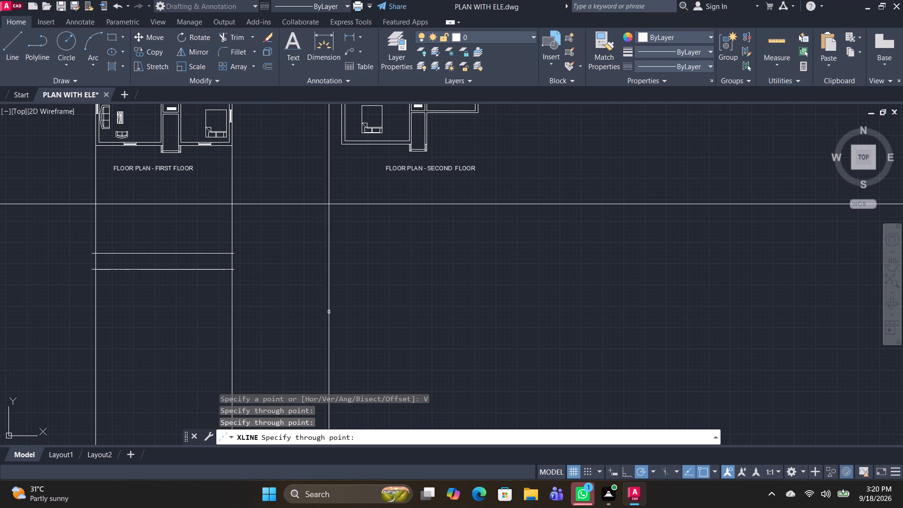
{"action": "key", "text": "space"}
Erase the two short horizontal lines below the horizontal construction line.
{"action": "left_click_drag", "start_coordinate": [207, 330], "coordinate": [207, 322]}
{"action": "left_click", "coordinate": [177, 252]}
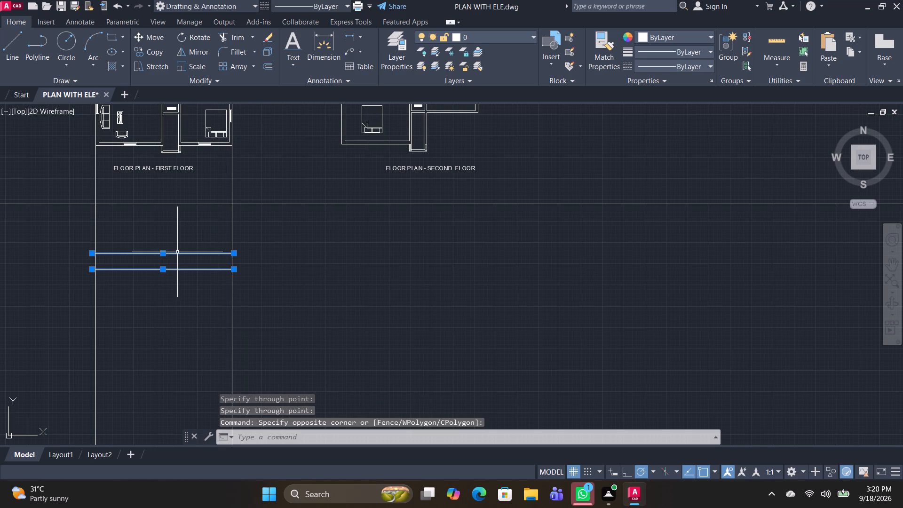
{"action": "key", "text": "Delete"}
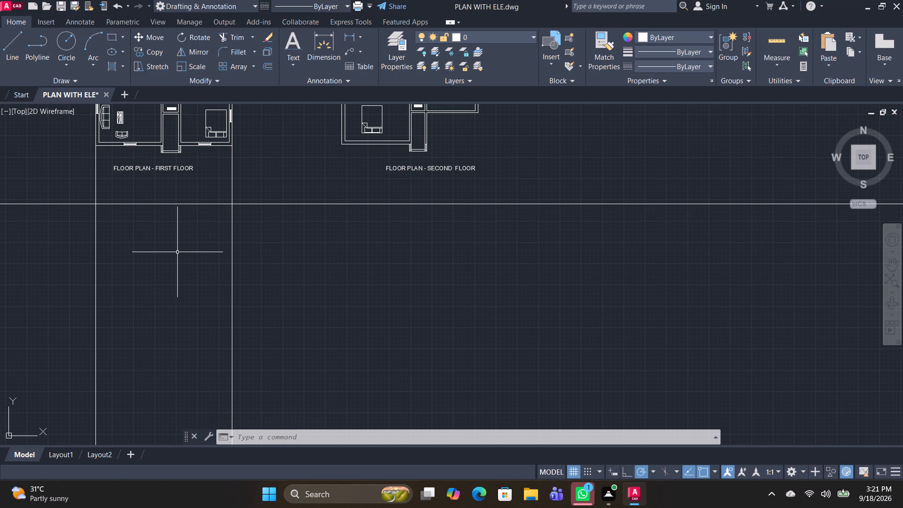
Offset the horizontal construction line 16' downward.
{"action": "type", "text": "O"}
{"action": "key", "text": "space"}
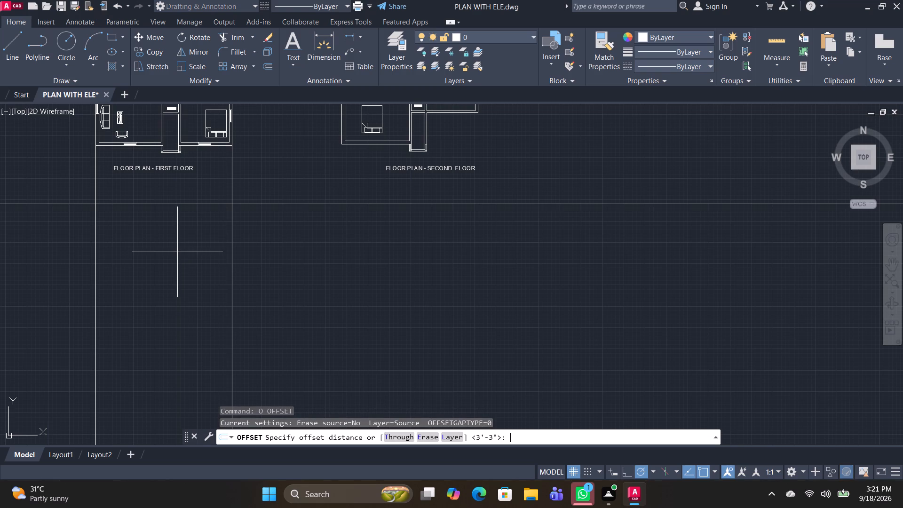
{"action": "type", "text": "16'"}
{"action": "key", "text": "Return"}
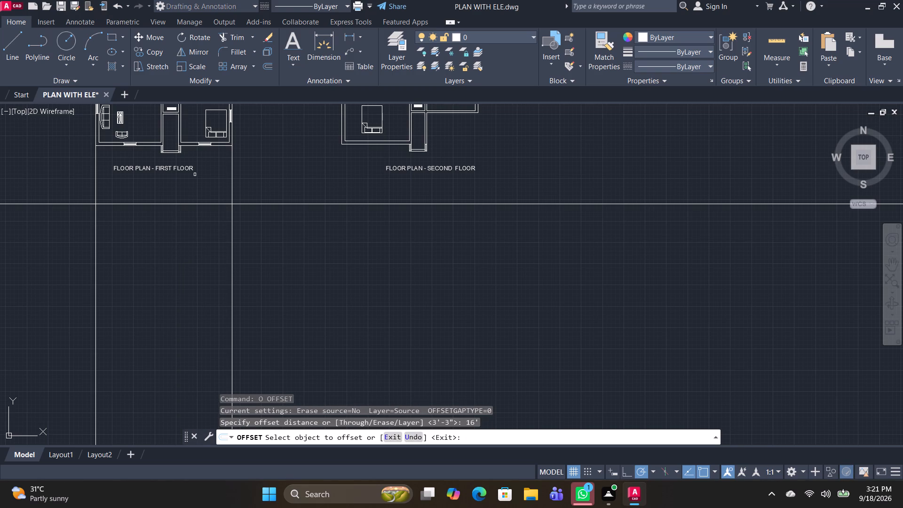
{"action": "left_click", "coordinate": [189, 204]}
{"action": "left_click", "coordinate": [186, 312]}
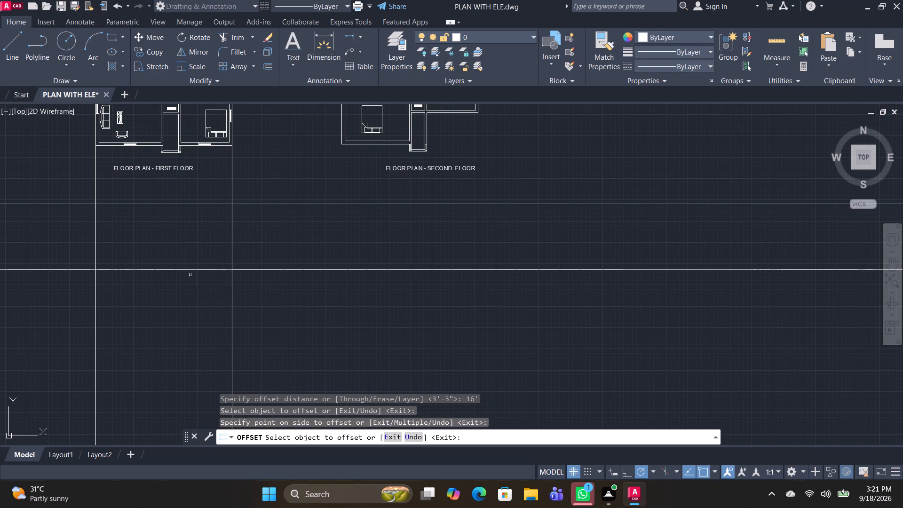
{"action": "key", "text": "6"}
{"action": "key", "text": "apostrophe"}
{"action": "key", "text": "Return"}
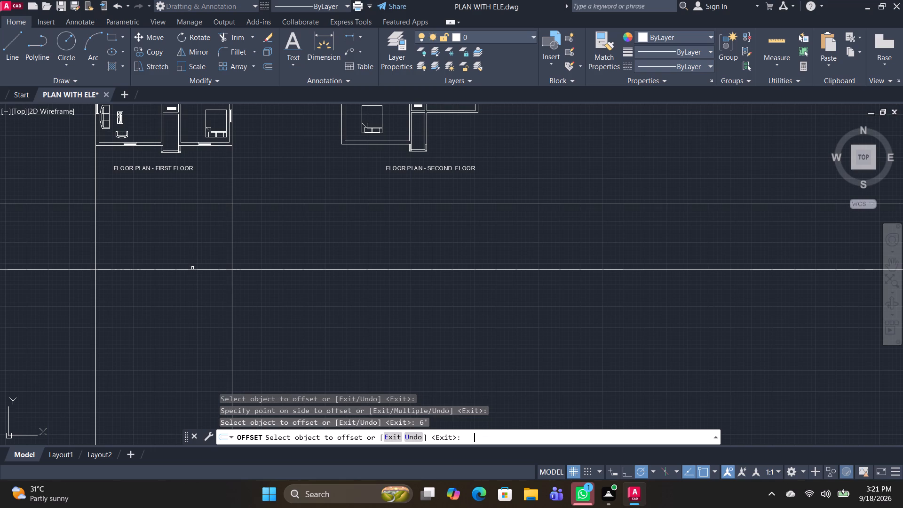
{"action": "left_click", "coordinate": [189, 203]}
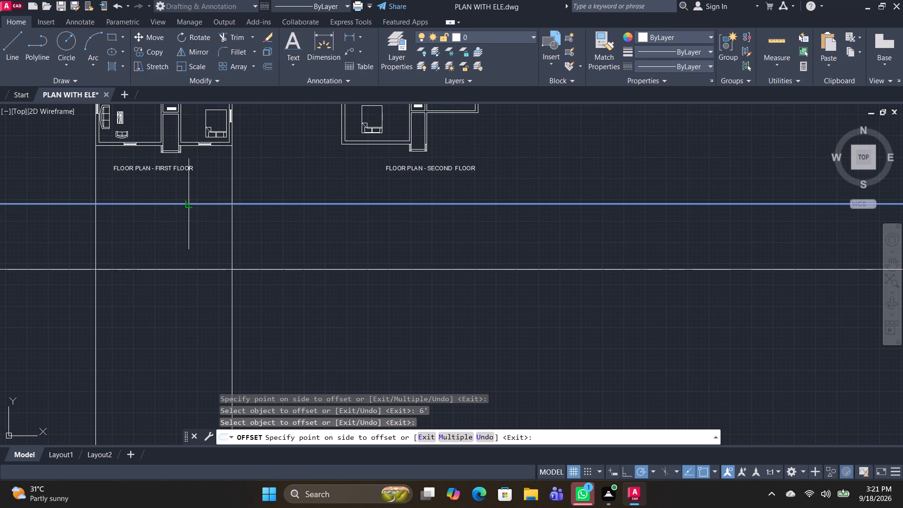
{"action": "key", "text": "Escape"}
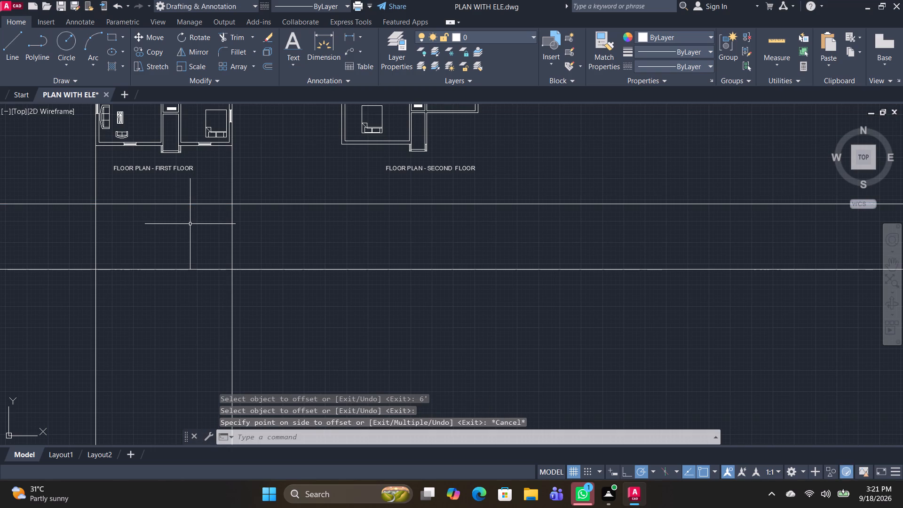
Offset the horizontal construction line below the first-floor title 3' upward.
{"action": "key", "text": "space"}
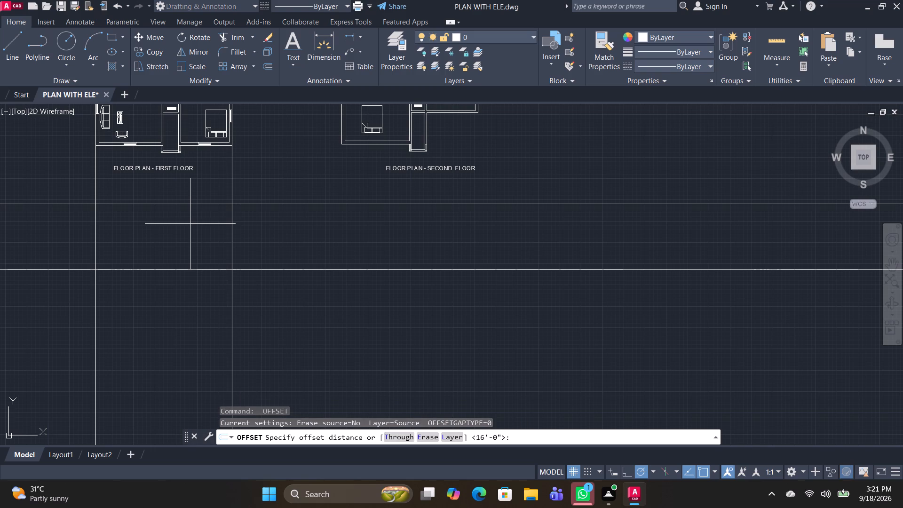
{"action": "type", "text": "3'"}
{"action": "key", "text": "Return"}
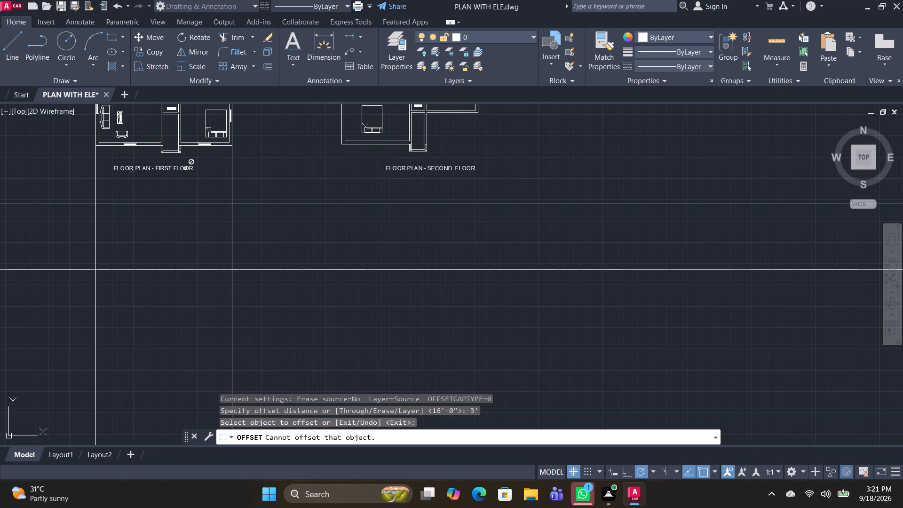
{"action": "left_click", "coordinate": [186, 203]}
{"action": "left_click", "coordinate": [186, 192]}
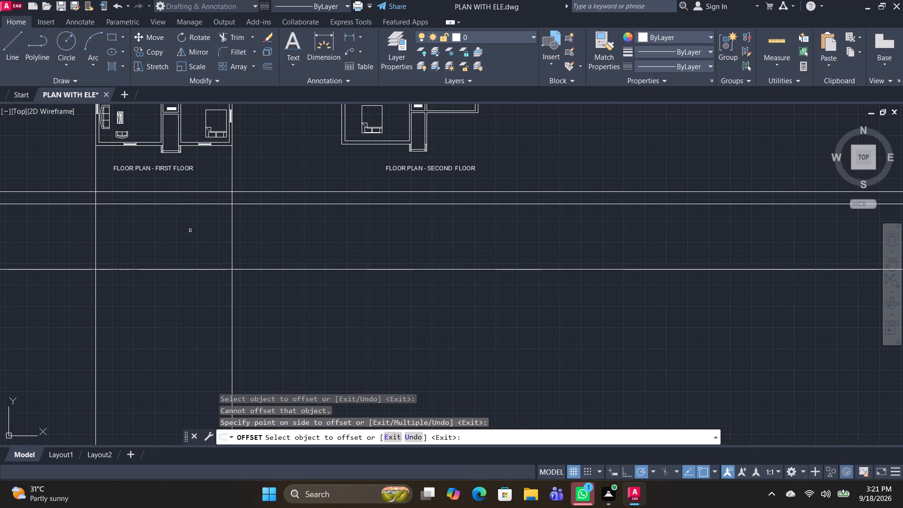
{"action": "key", "text": "Escape"}
Trim the construction lines into a closed rectangle below the first-floor title, with the inner horizontal line ending at its side edges.
{"action": "type", "text": "TR"}
{"action": "key", "text": "space"}
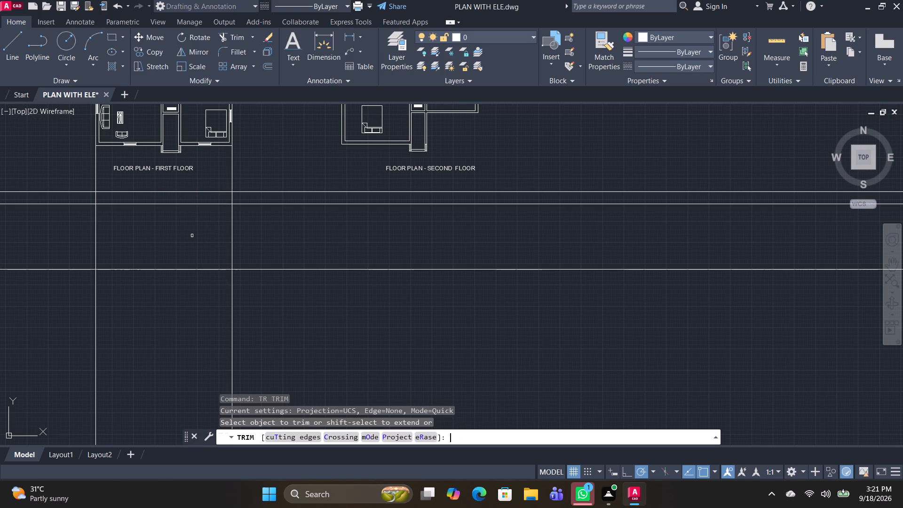
{"action": "left_click_drag", "start_coordinate": [47, 183], "coordinate": [55, 317]}
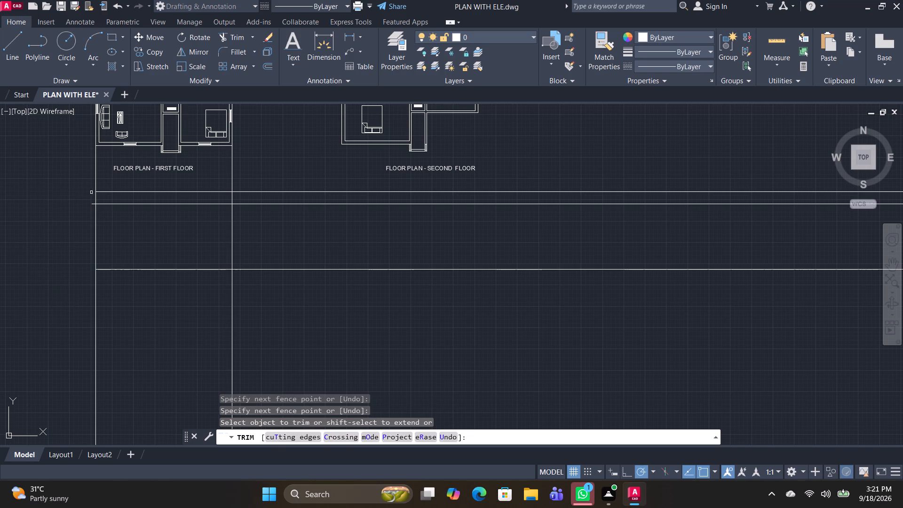
{"action": "left_click_drag", "start_coordinate": [82, 183], "coordinate": [272, 334]}
{"action": "left_click_drag", "start_coordinate": [268, 323], "coordinate": [231, 325]}
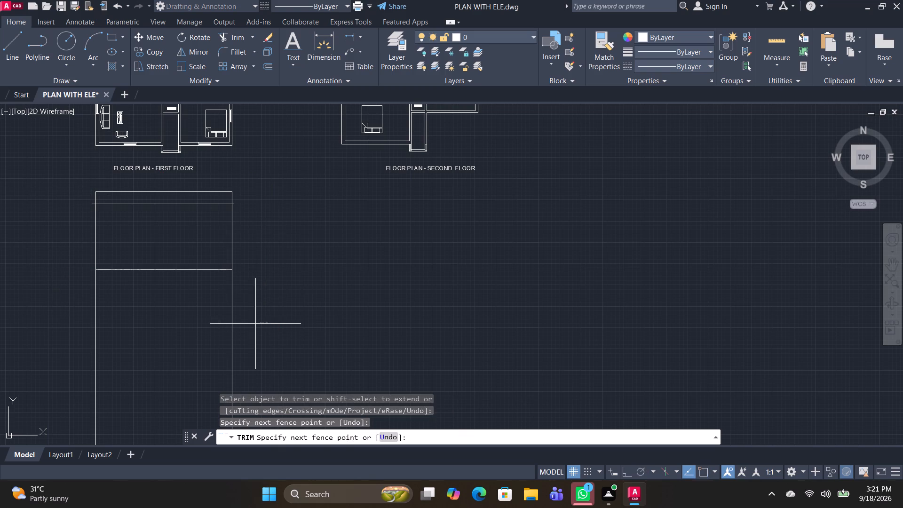
{"action": "left_click_drag", "start_coordinate": [231, 325], "coordinate": [44, 324]}
{"action": "scroll", "coordinate": [87, 201], "scroll_direction": "up", "scroll_amount": 2}
{"action": "left_click", "coordinate": [98, 208]}
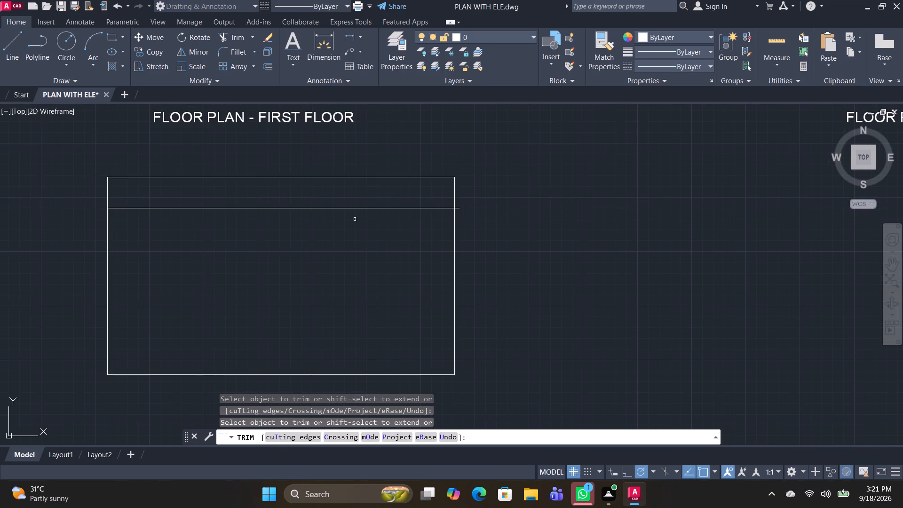
{"action": "left_click", "coordinate": [459, 208]}
{"action": "middle_click_drag", "start_coordinate": [325, 318], "coordinate": [317, 308]}
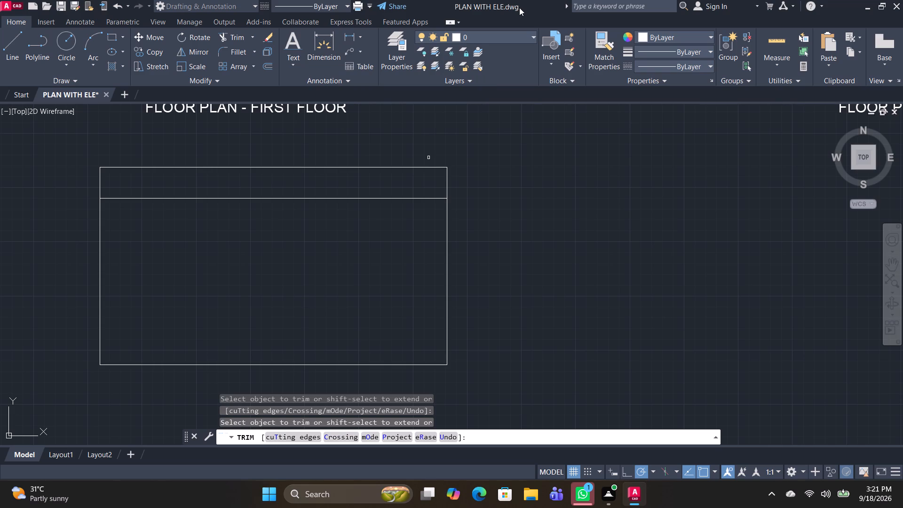
{"action": "key", "text": "Escape"}
Offset the rectangle's right edge inward through a freely picked point, about 10'-6" from that edge.
{"action": "type", "text": "O"}
{"action": "key", "text": "space"}
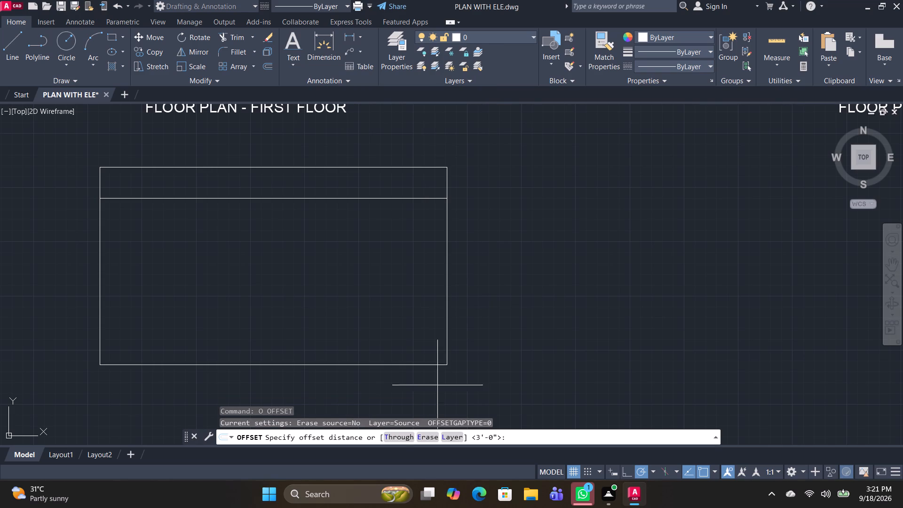
{"action": "left_click", "coordinate": [402, 438]}
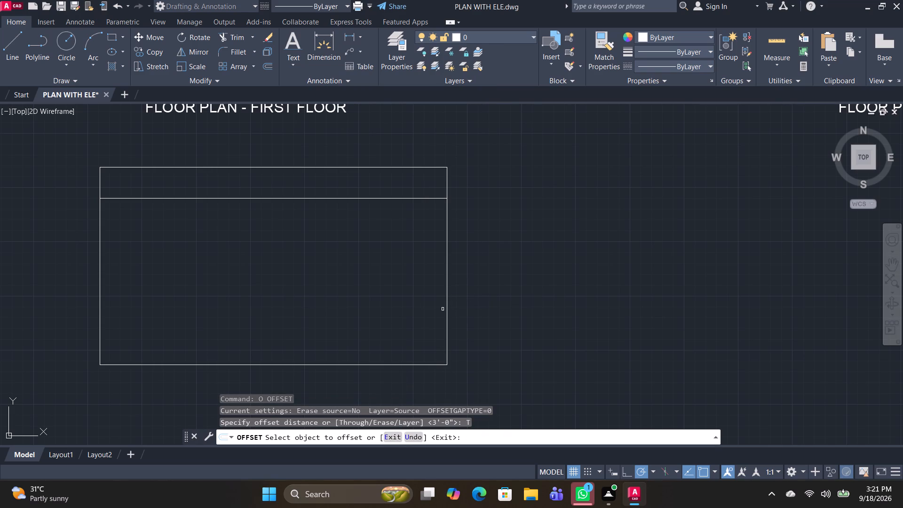
{"action": "left_click", "coordinate": [448, 309]}
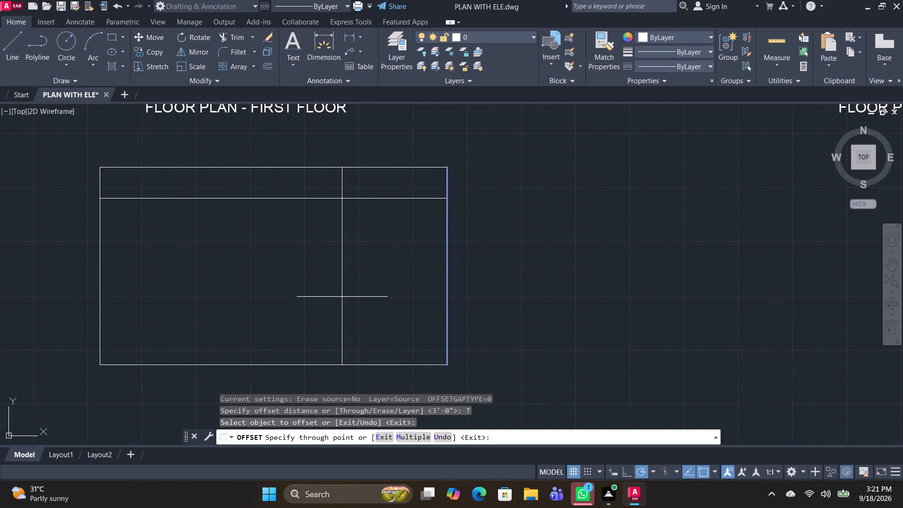
{"action": "left_click", "coordinate": [338, 297]}
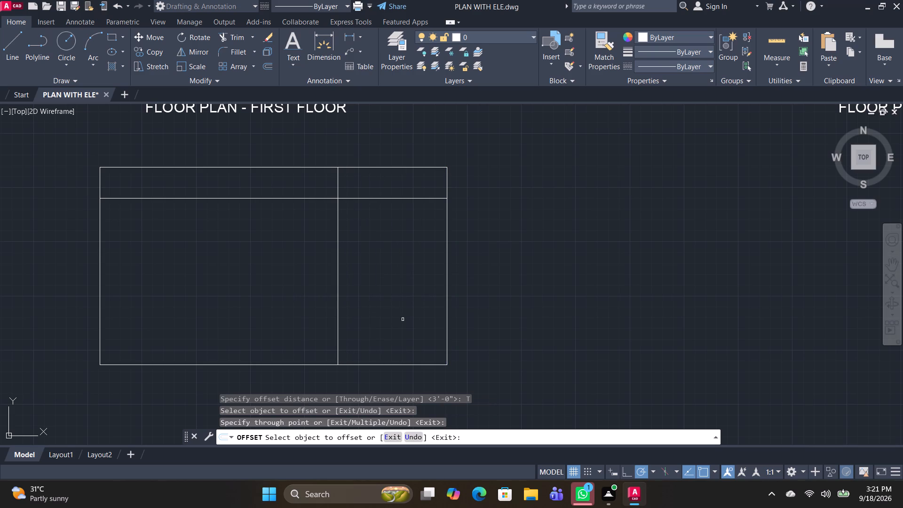
{"action": "key", "text": "Escape"}
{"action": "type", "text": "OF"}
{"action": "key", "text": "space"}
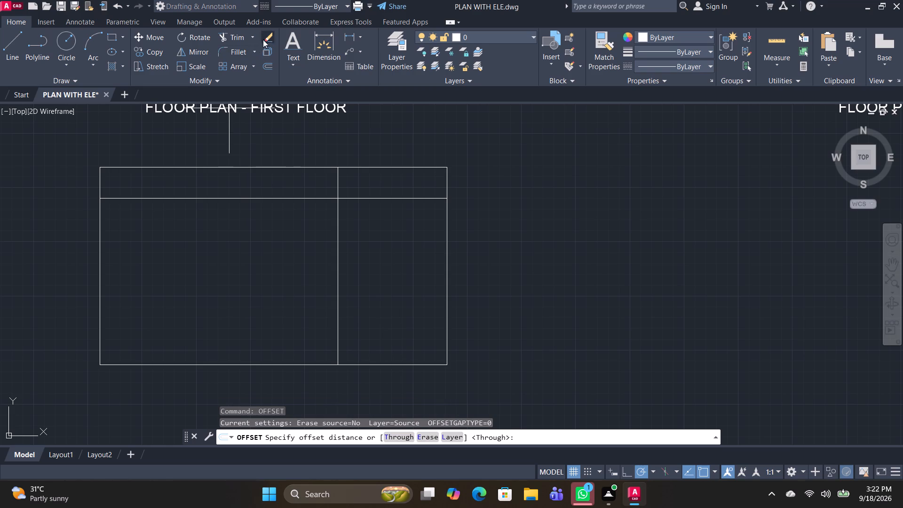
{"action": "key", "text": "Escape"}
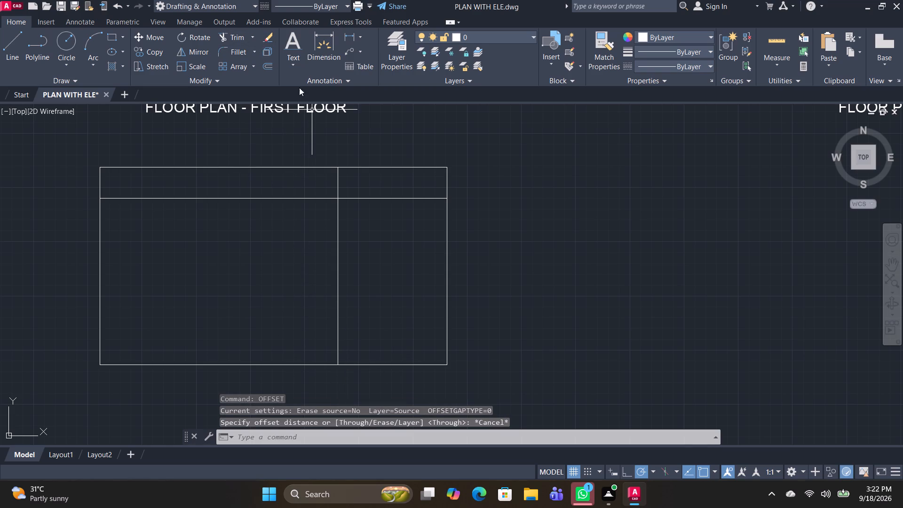
Dimension the horizontal distance from the inner vertical line to the rectangle's right edge, just below the bottom edge.
{"action": "left_click", "coordinate": [323, 42]}
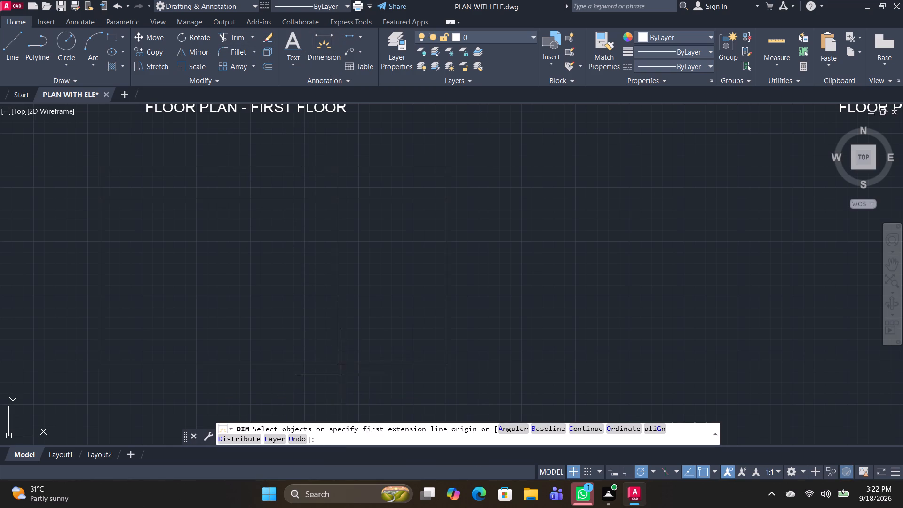
{"action": "left_click", "coordinate": [339, 364]}
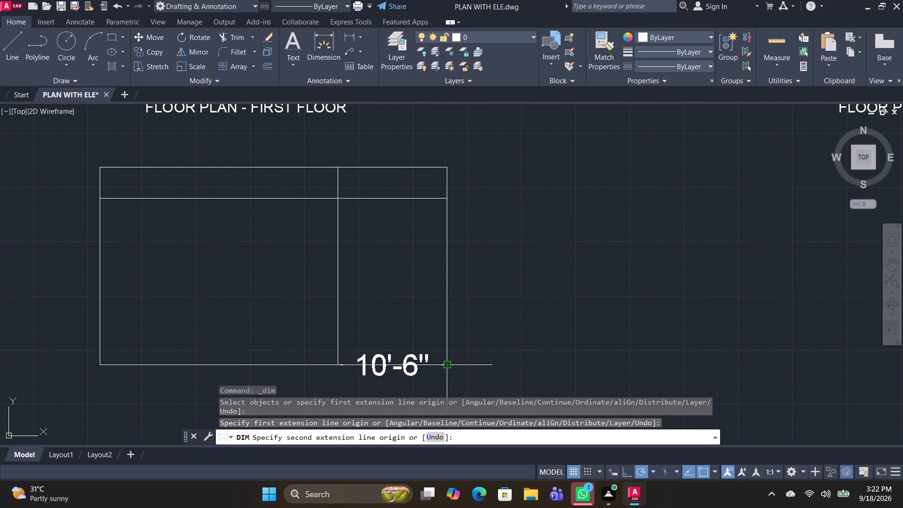
{"action": "left_click", "coordinate": [450, 365]}
{"action": "left_click", "coordinate": [450, 379]}
{"action": "key", "text": "Escape"}
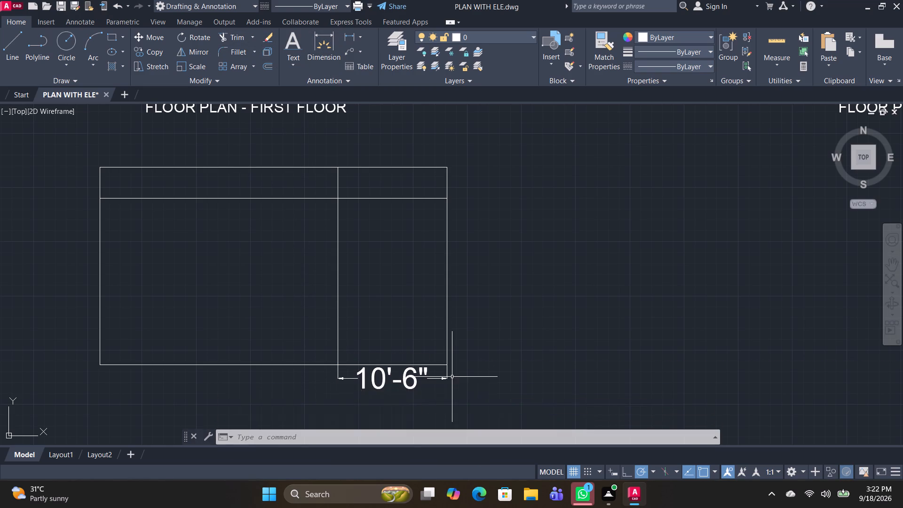
{"action": "middle_click_drag", "start_coordinate": [433, 384], "coordinate": [422, 326]}
{"action": "key", "text": "Escape"}
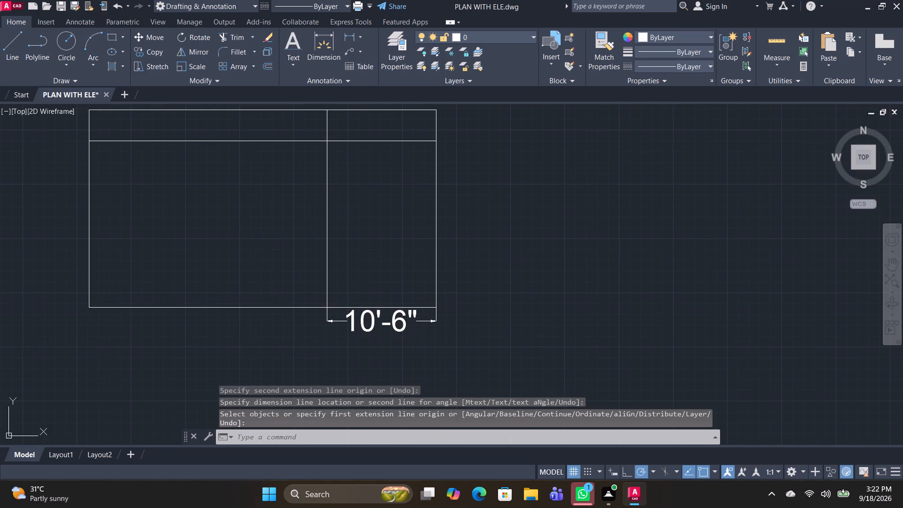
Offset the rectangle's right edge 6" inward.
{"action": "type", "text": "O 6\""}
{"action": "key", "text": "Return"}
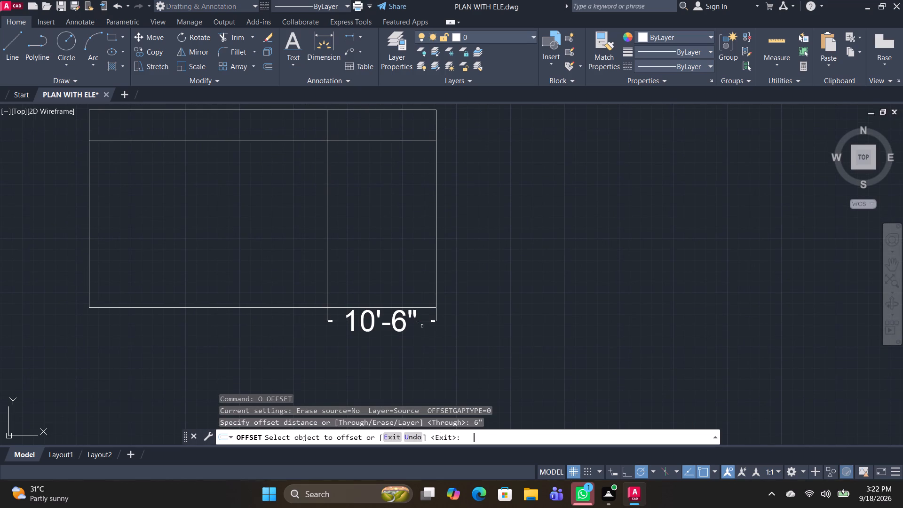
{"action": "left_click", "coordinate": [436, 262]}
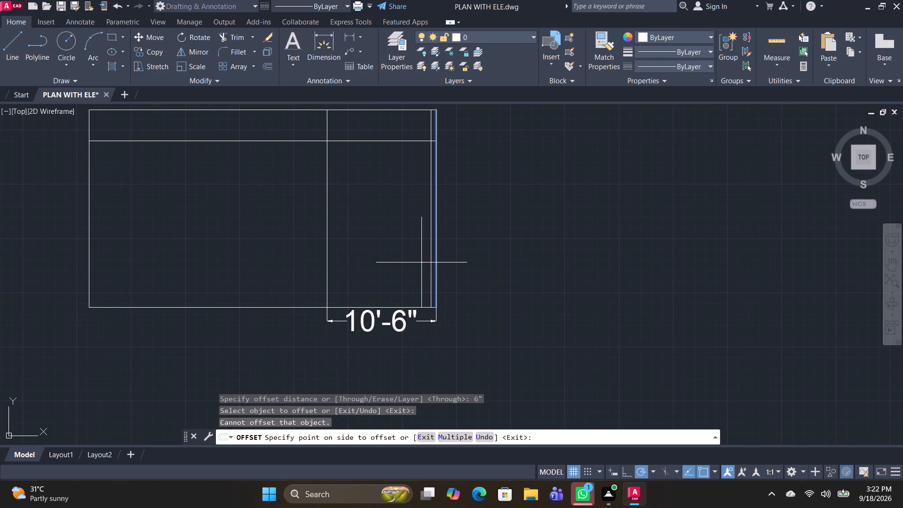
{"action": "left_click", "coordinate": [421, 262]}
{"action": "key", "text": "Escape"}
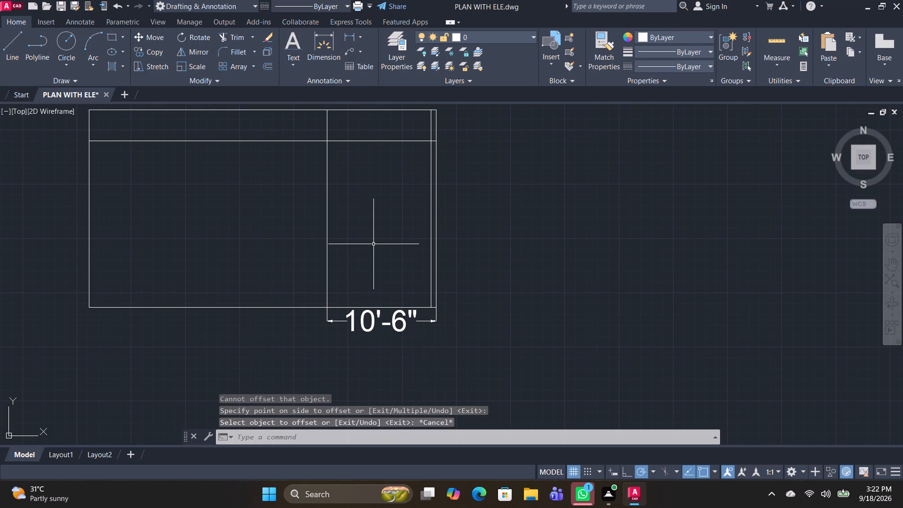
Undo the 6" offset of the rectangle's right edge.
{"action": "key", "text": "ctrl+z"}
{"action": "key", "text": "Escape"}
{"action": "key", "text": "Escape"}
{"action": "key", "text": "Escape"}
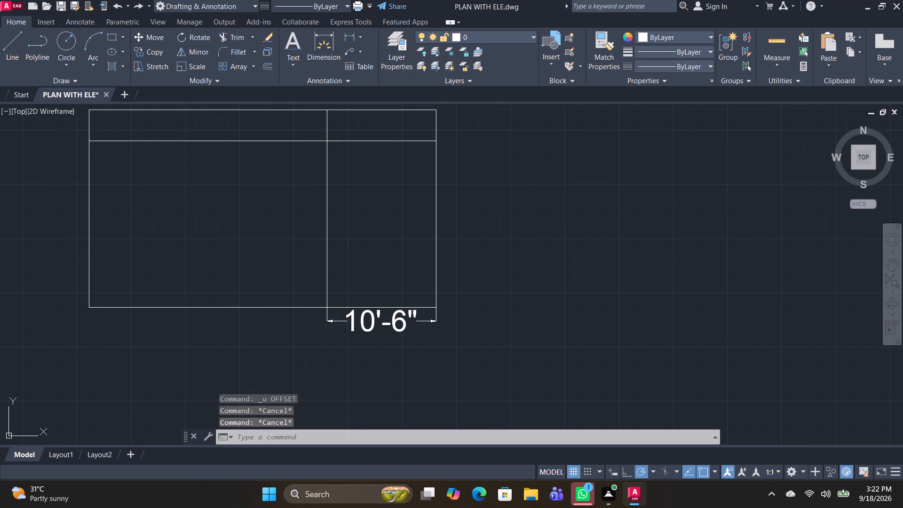
Offset the rectangle's right edge, upper inner horizontal line, inner vertical line and bottom edge 2' inward around the right bay.
{"action": "type", "text": "O"}
{"action": "key", "text": "space"}
{"action": "type", "text": "2'"}
{"action": "key", "text": "Return"}
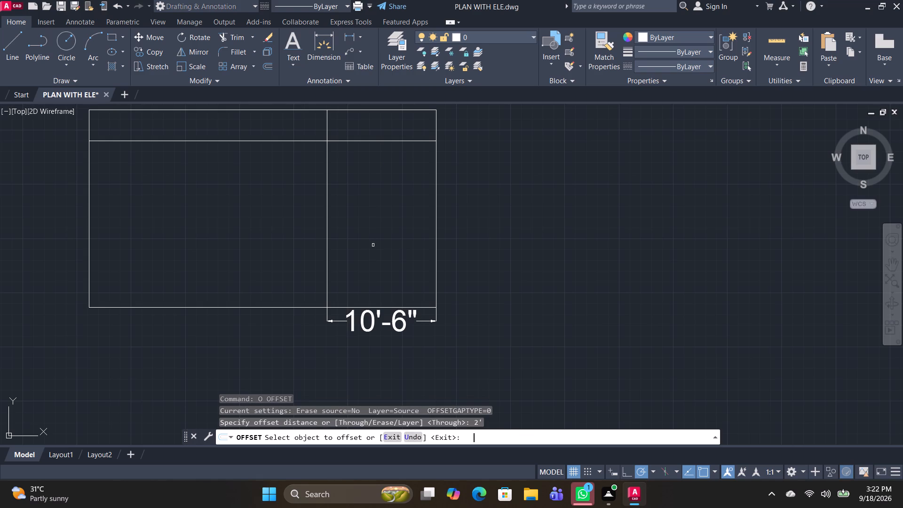
{"action": "left_click", "coordinate": [436, 254]}
{"action": "left_click", "coordinate": [412, 257]}
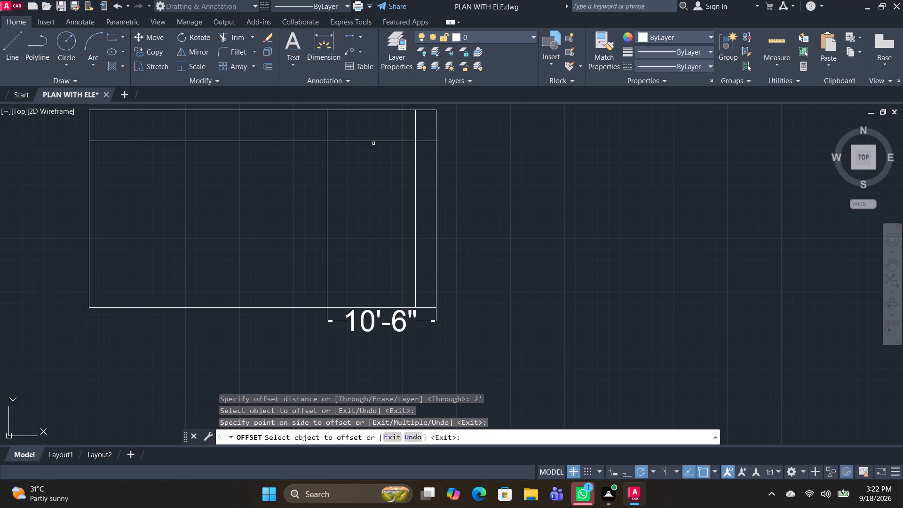
{"action": "left_click", "coordinate": [374, 141]}
{"action": "left_click", "coordinate": [382, 189]}
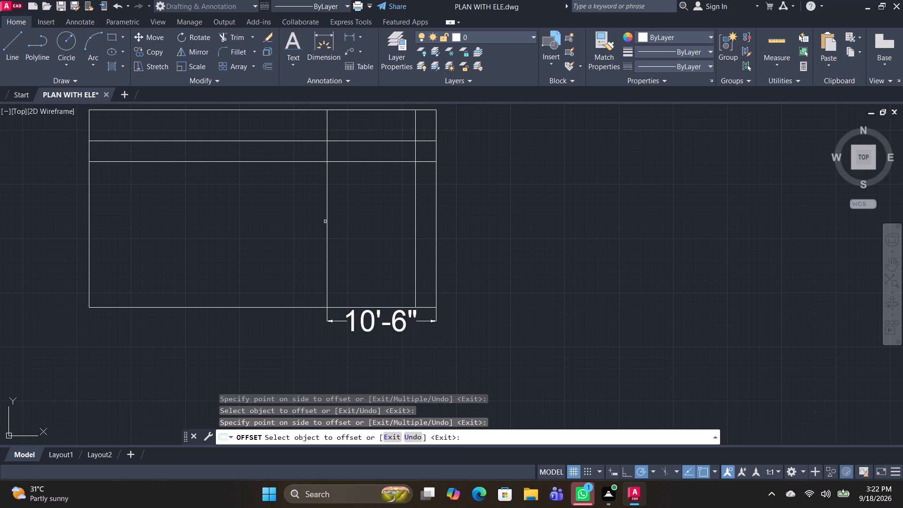
{"action": "left_click", "coordinate": [327, 222]}
{"action": "left_click", "coordinate": [364, 219]}
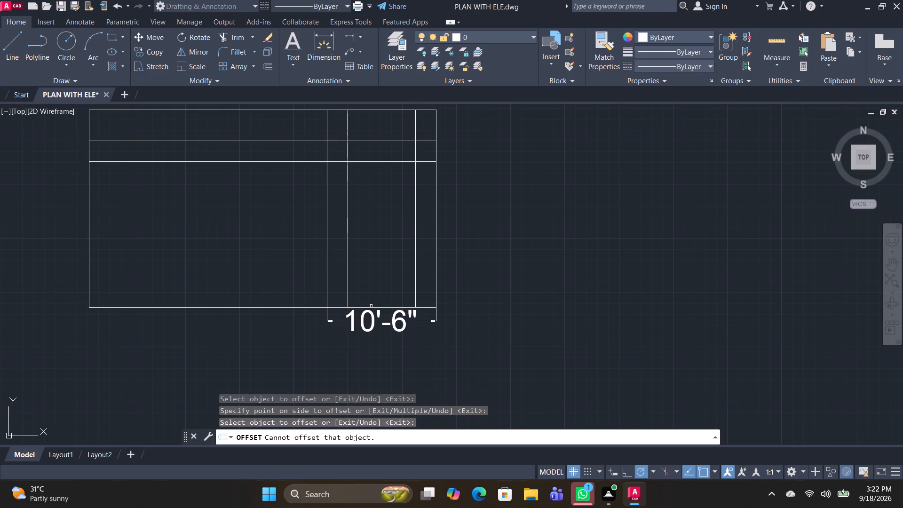
{"action": "left_click", "coordinate": [371, 306]}
{"action": "left_click", "coordinate": [372, 268]}
{"action": "key", "text": "Escape"}
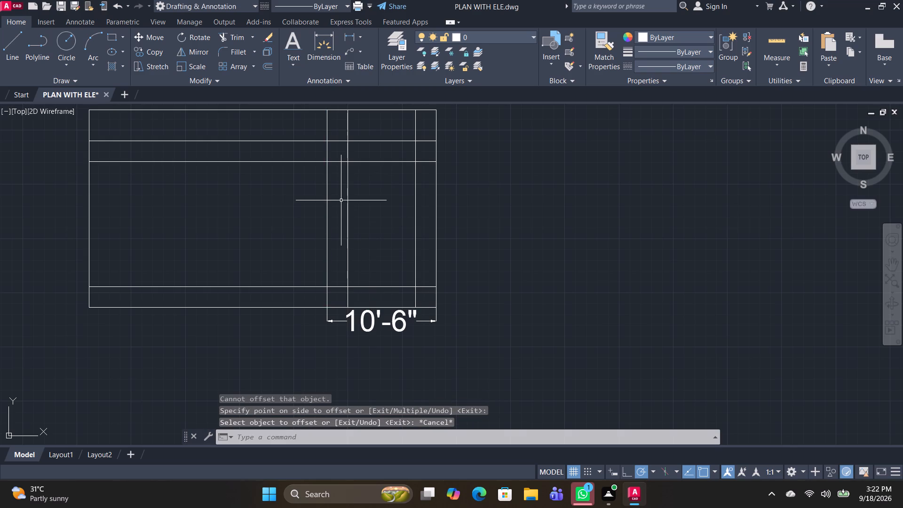
Trim the overlapping offset lines in the right bay to leave a tall rectangular opening standing on the lower horizontal line.
{"action": "type", "text": "TR"}
{"action": "key", "text": "space"}
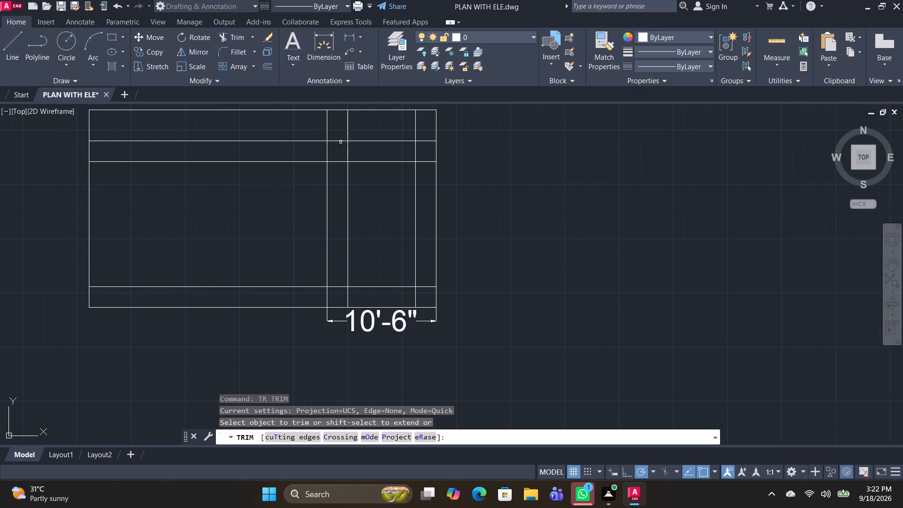
{"action": "left_click_drag", "start_coordinate": [307, 162], "coordinate": [285, 192]}
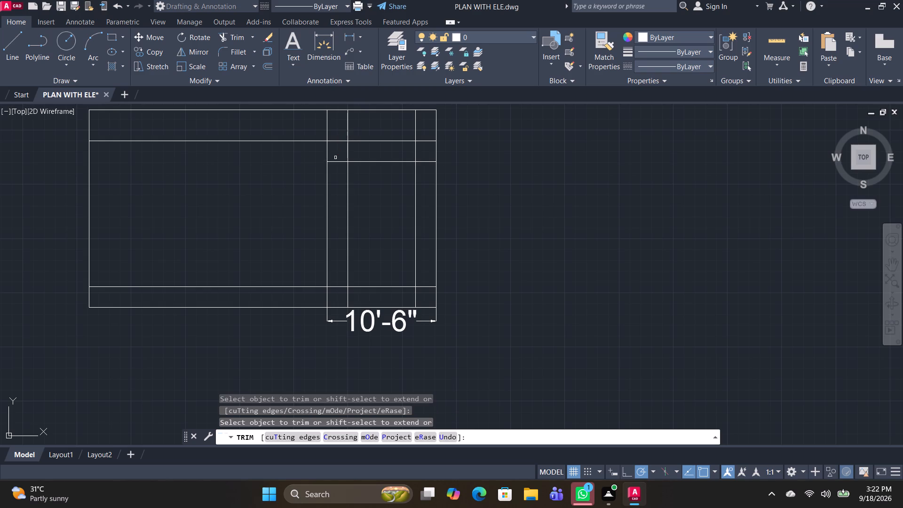
{"action": "left_click_drag", "start_coordinate": [335, 158], "coordinate": [339, 193]}
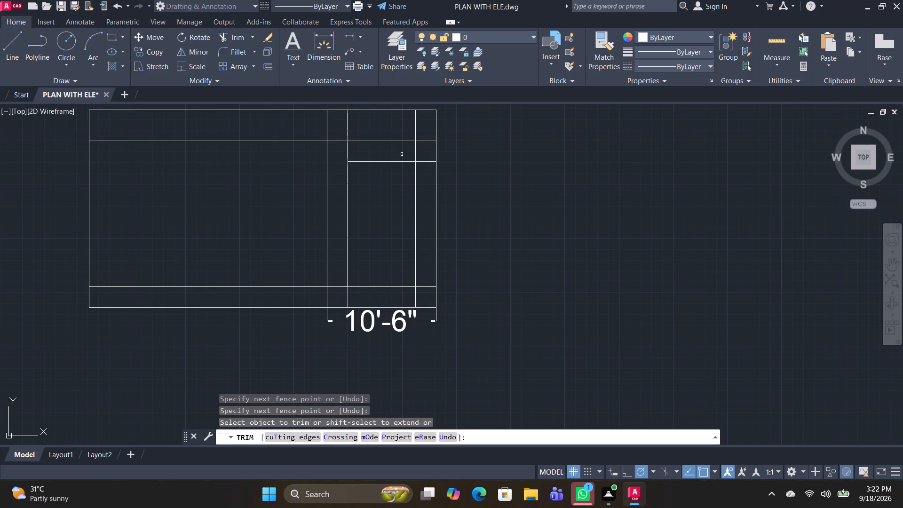
{"action": "left_click", "coordinate": [348, 150]}
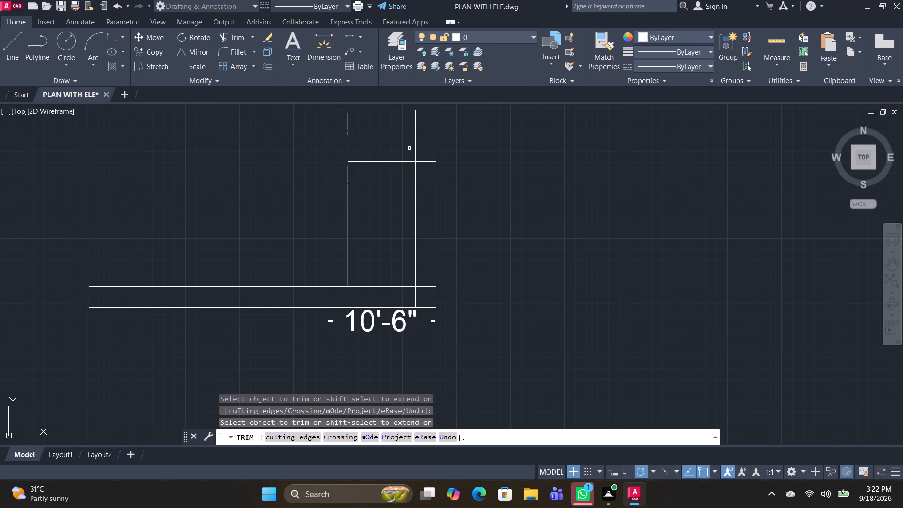
{"action": "left_click", "coordinate": [417, 151]}
{"action": "left_click_drag", "start_coordinate": [423, 159], "coordinate": [429, 187]}
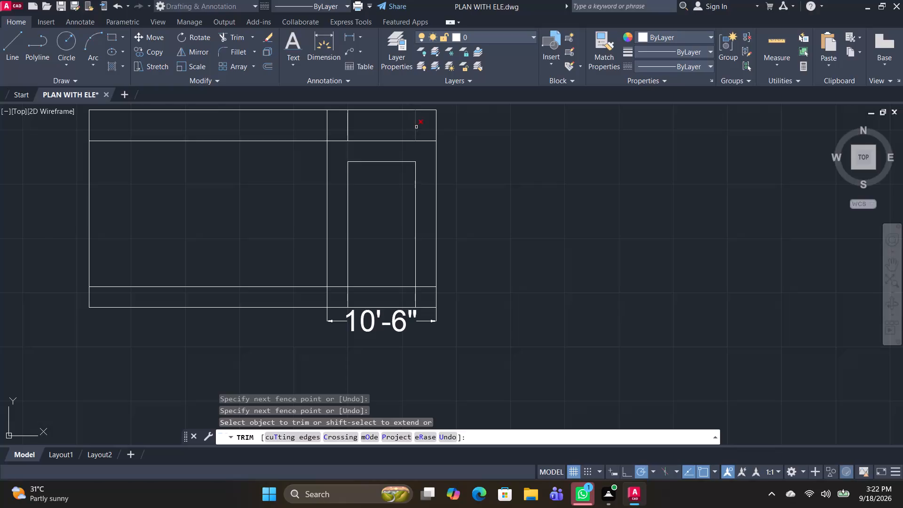
{"action": "left_click", "coordinate": [417, 128]}
{"action": "left_click", "coordinate": [336, 128]}
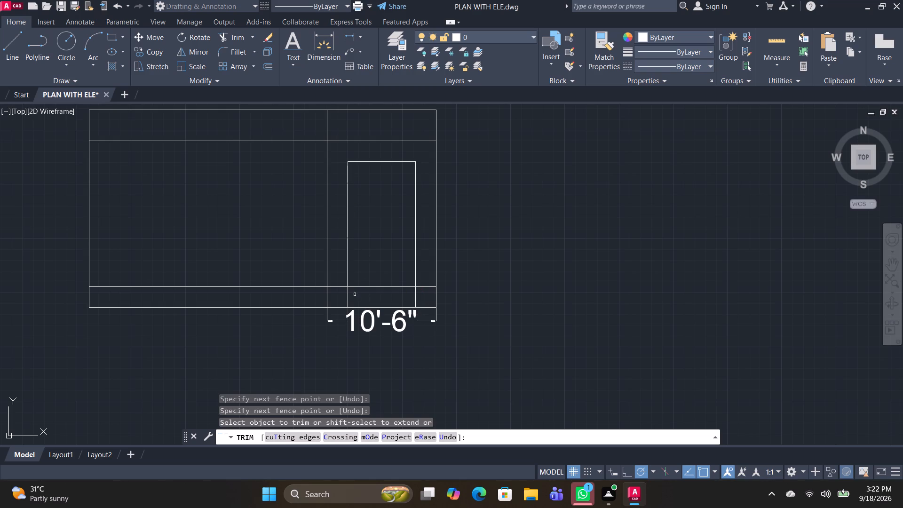
{"action": "left_click_drag", "start_coordinate": [350, 298], "coordinate": [340, 298]}
{"action": "left_click_drag", "start_coordinate": [412, 300], "coordinate": [423, 300]}
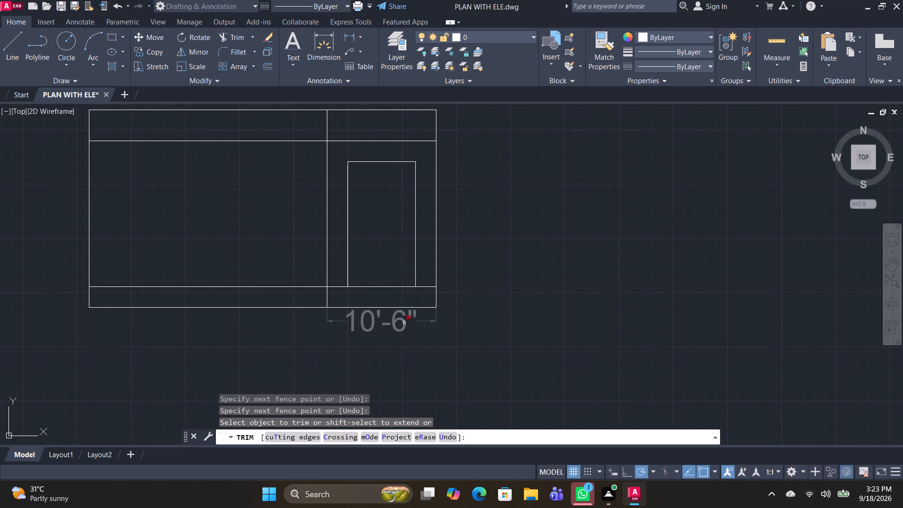
Erase the 10'-6" dimension below the rectangle's bottom edge.
{"action": "left_click", "coordinate": [404, 323]}
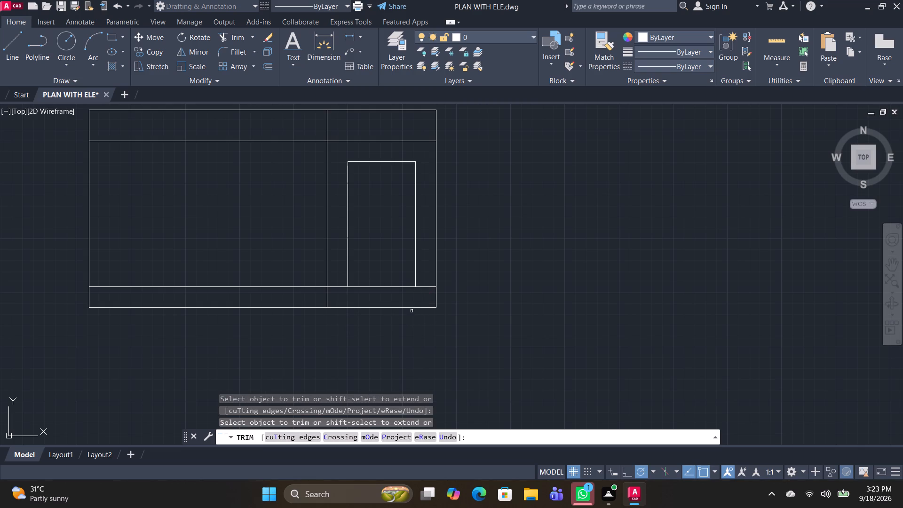
{"action": "key", "text": "Escape"}
Offset the lower inner horizontal line upward through a freely picked point near mid-height of the tall opening.
{"action": "middle_click_drag", "start_coordinate": [451, 363], "coordinate": [461, 381]}
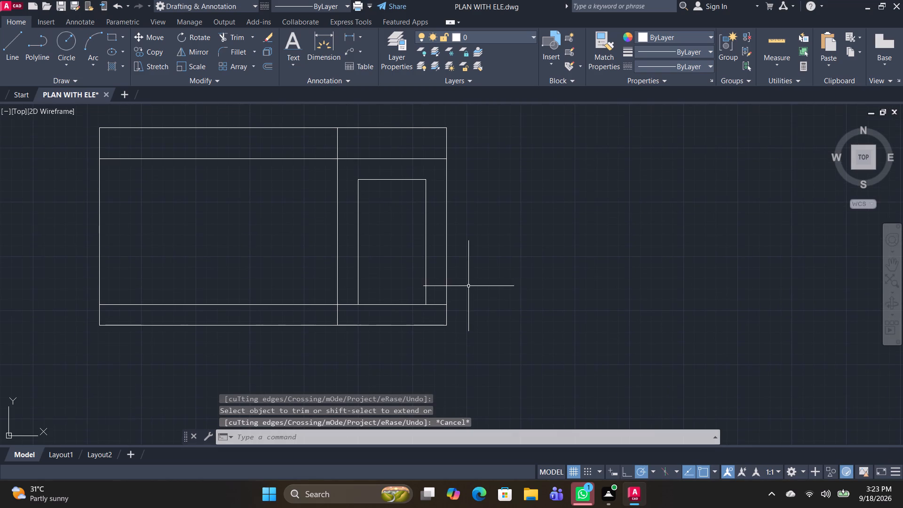
{"action": "left_click", "coordinate": [396, 310]}
{"action": "left_click", "coordinate": [389, 298]}
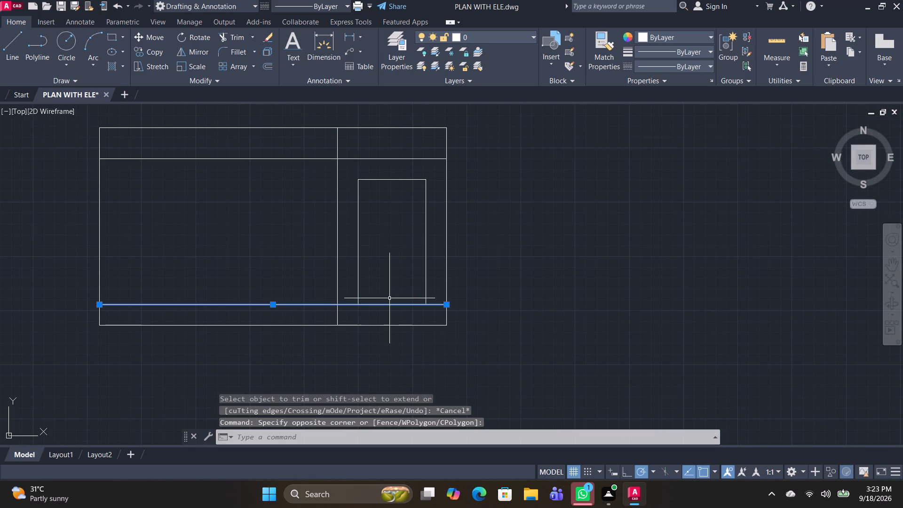
{"action": "type", "text": "ON"}
{"action": "key", "text": "BackSpace"}
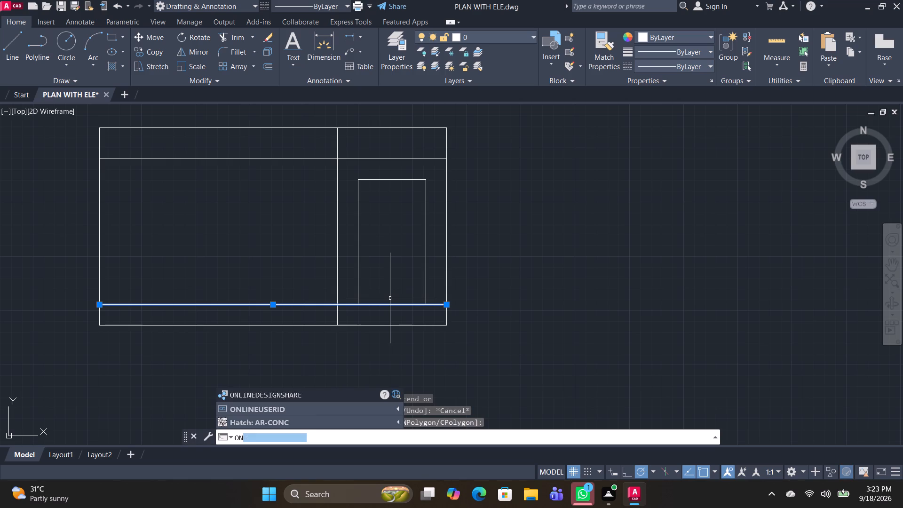
{"action": "key", "text": "space"}
{"action": "type", "text": "O"}
{"action": "key", "text": "space"}
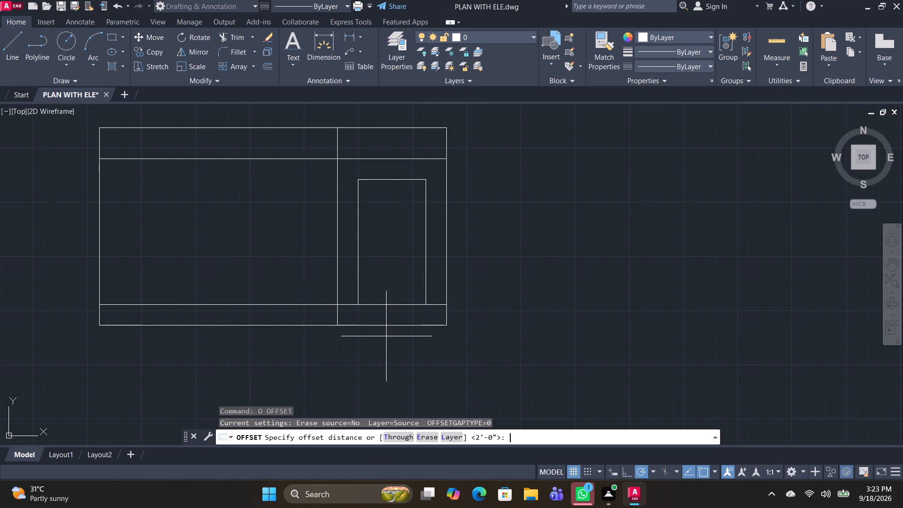
{"action": "scroll", "coordinate": [386, 336], "scroll_direction": "up", "scroll_amount": 1}
{"action": "type", "text": "T"}
{"action": "key", "text": "space"}
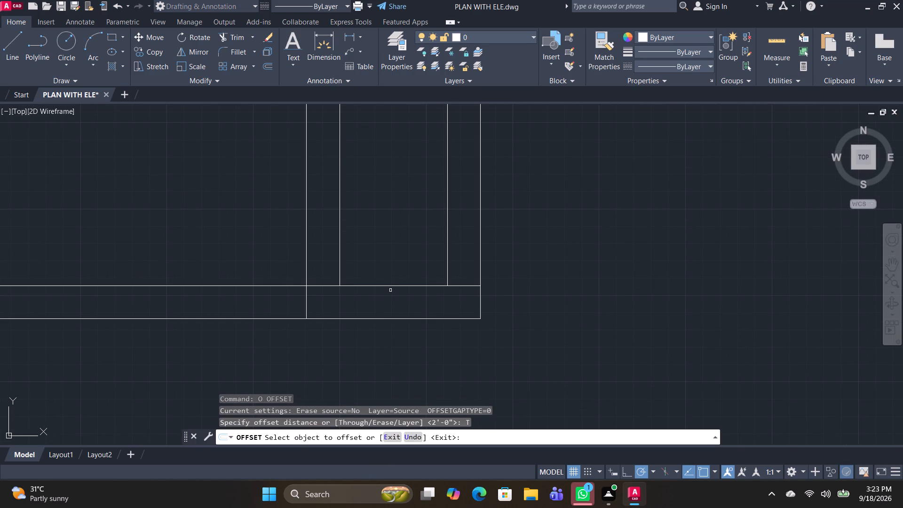
{"action": "left_click", "coordinate": [392, 284]}
{"action": "left_click", "coordinate": [391, 286]}
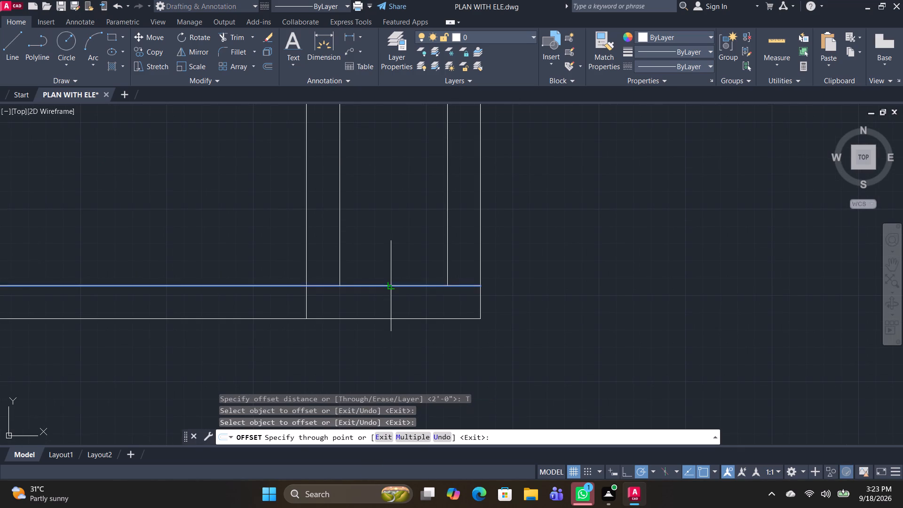
{"action": "scroll", "coordinate": [396, 170], "scroll_direction": "down", "scroll_amount": 1}
{"action": "middle_click_drag", "start_coordinate": [398, 202], "coordinate": [398, 208]}
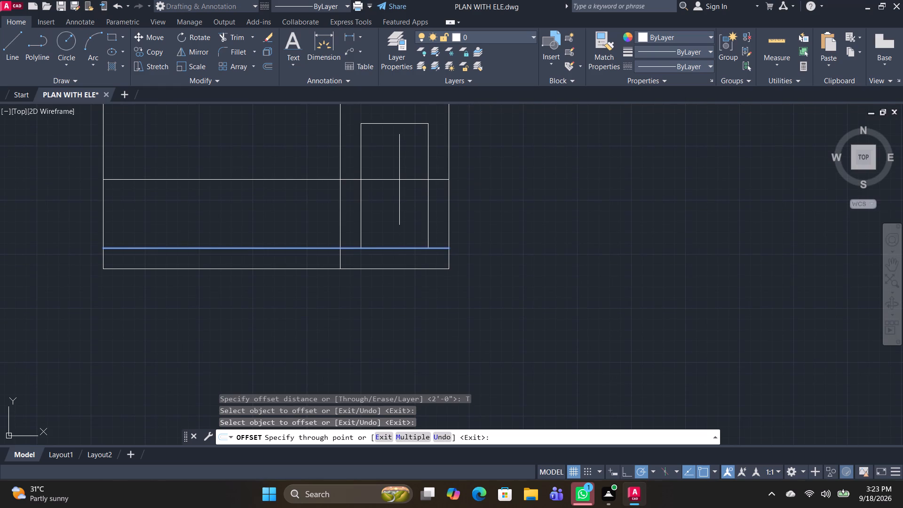
{"action": "left_click", "coordinate": [399, 180]}
Offset the new mid-height horizontal line slightly downward through a freely picked point to form a narrow double line.
{"action": "left_click", "coordinate": [399, 180]}
{"action": "left_click", "coordinate": [401, 180]}
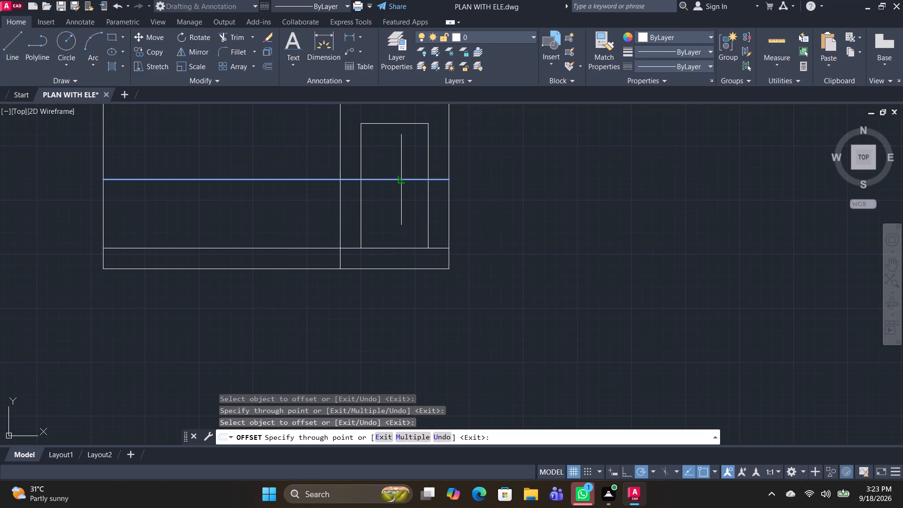
{"action": "scroll", "coordinate": [401, 184], "scroll_direction": "up", "scroll_amount": 1}
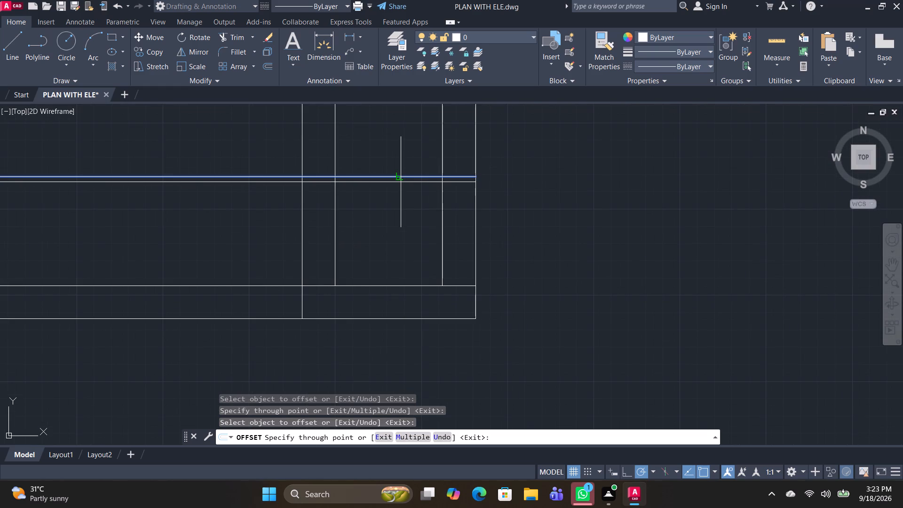
{"action": "left_click", "coordinate": [401, 181]}
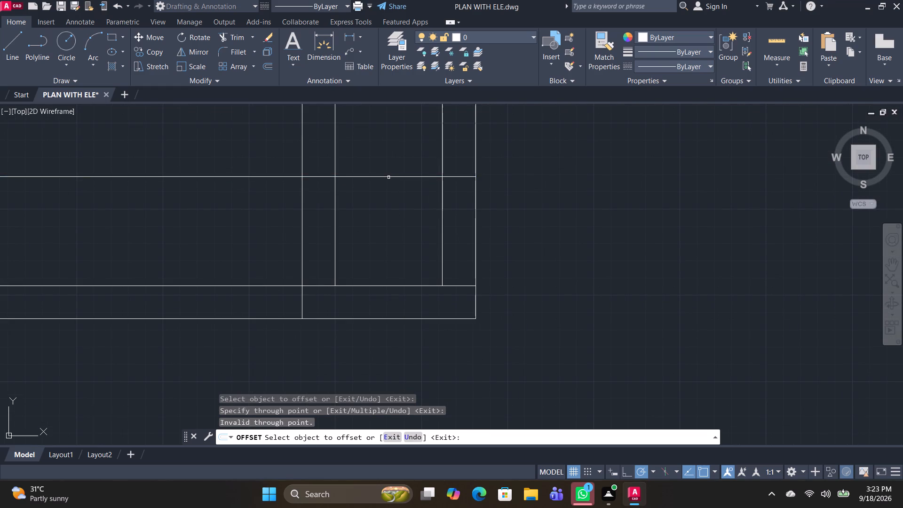
{"action": "left_click", "coordinate": [388, 177]}
{"action": "scroll", "coordinate": [388, 183], "scroll_direction": "up", "scroll_amount": 3}
{"action": "left_click", "coordinate": [388, 177]}
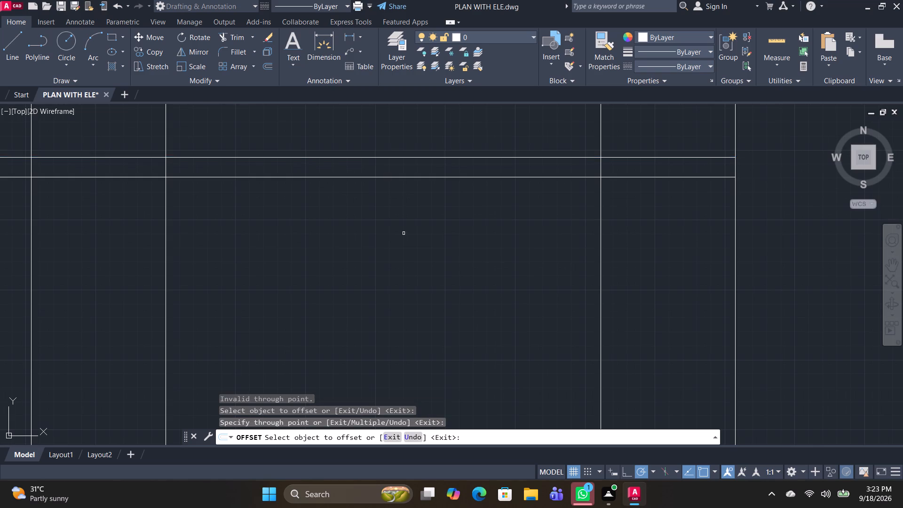
{"action": "scroll", "coordinate": [406, 240], "scroll_direction": "down", "scroll_amount": 4}
{"action": "key", "text": "Escape"}
Trim both mid-height lines in the wide left bay back to the inner vertical line.
{"action": "type", "text": "TR"}
{"action": "key", "text": "space"}
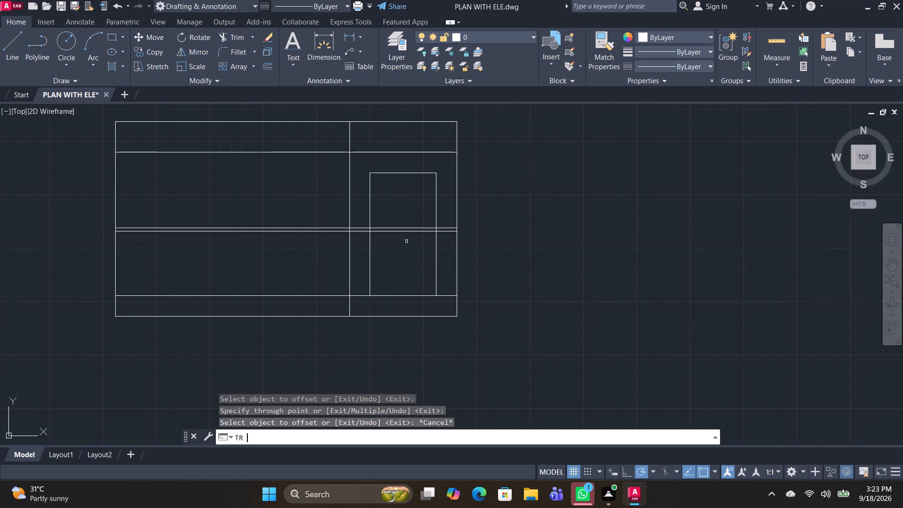
{"action": "left_click_drag", "start_coordinate": [282, 220], "coordinate": [283, 235]}
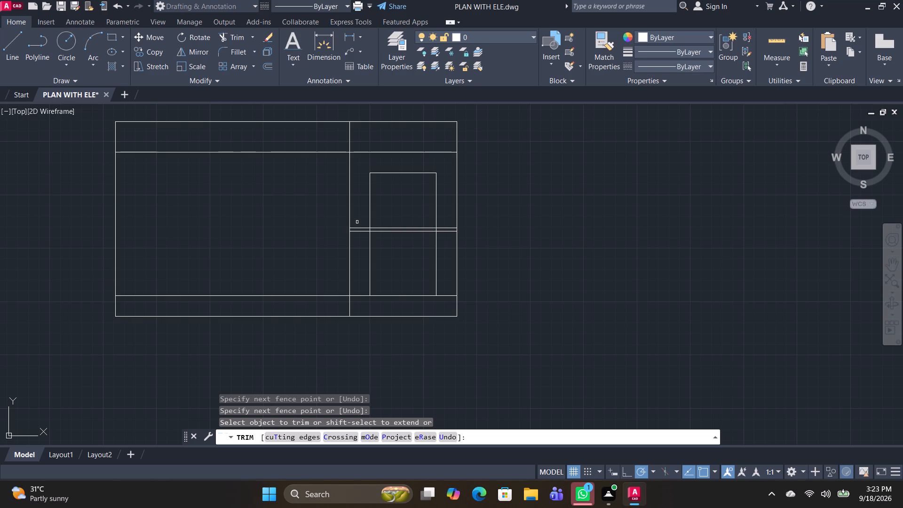
{"action": "key", "text": "Escape"}
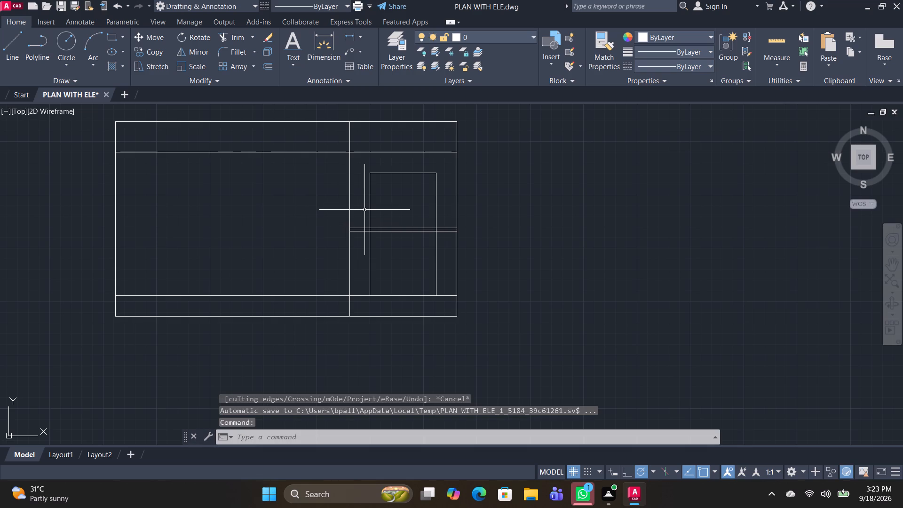
{"action": "key", "text": "t"}
{"action": "key", "text": "Escape"}
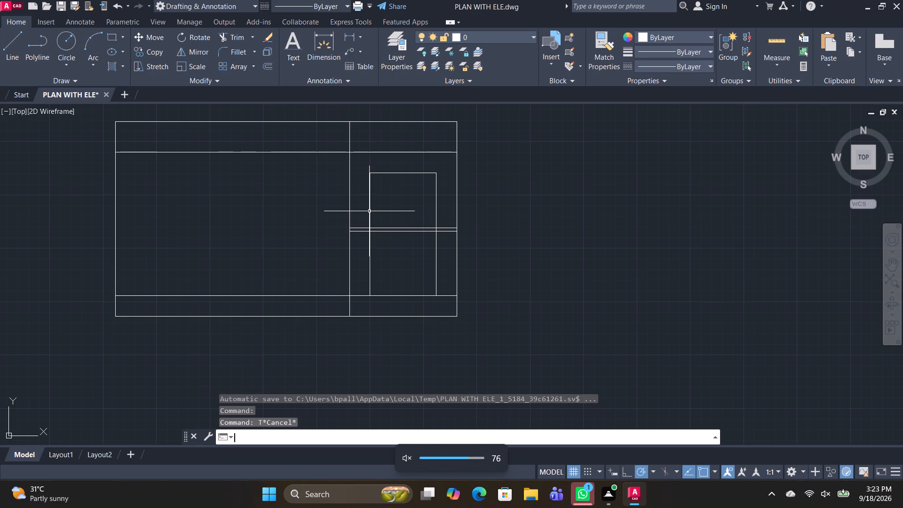
Draw a rectangle from a point on the lower horizontal line to where the inner vertical meets the upper mid-height line.
{"action": "type", "text": "REC"}
{"action": "key", "text": "space"}
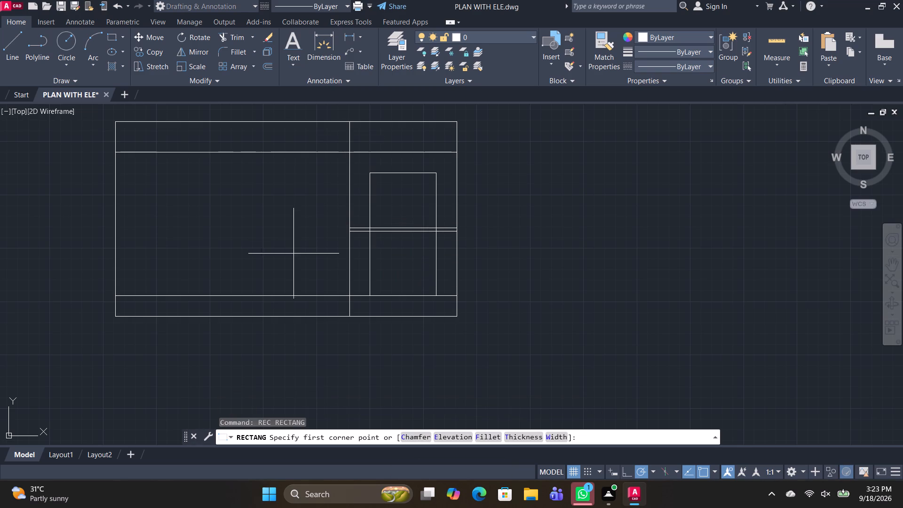
{"action": "left_click", "coordinate": [245, 294]}
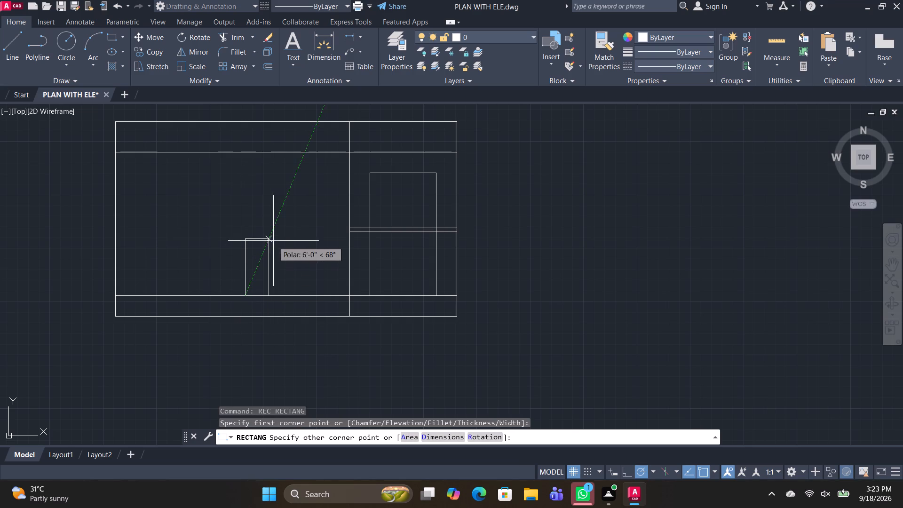
{"action": "left_click", "coordinate": [350, 225]}
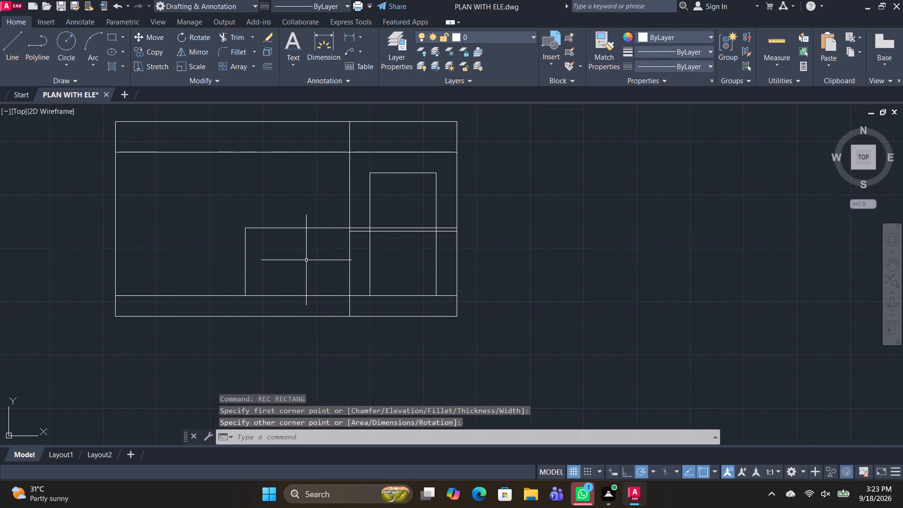
Offset the new low rectangle slightly inward through a freely picked point to form a thin frame.
{"action": "type", "text": "POF"}
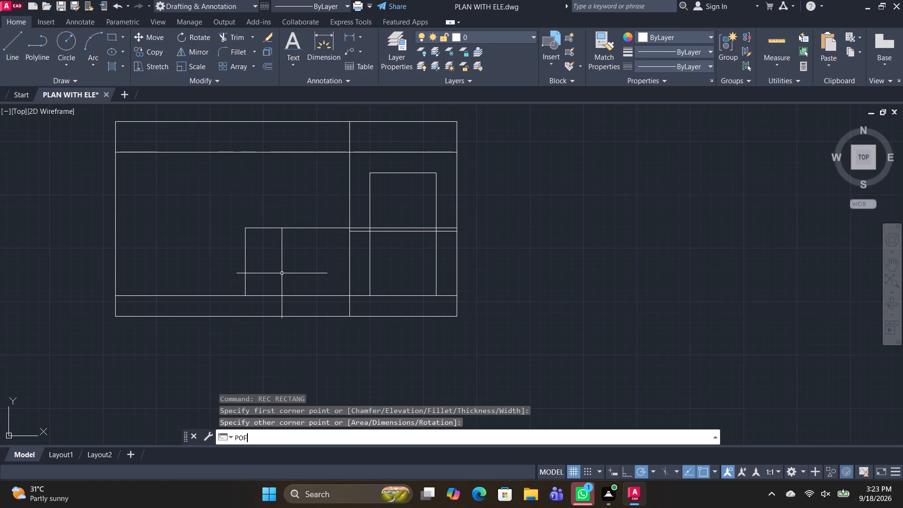
{"action": "key", "text": "space"}
{"action": "key", "text": "Escape"}
{"action": "type", "text": "OF"}
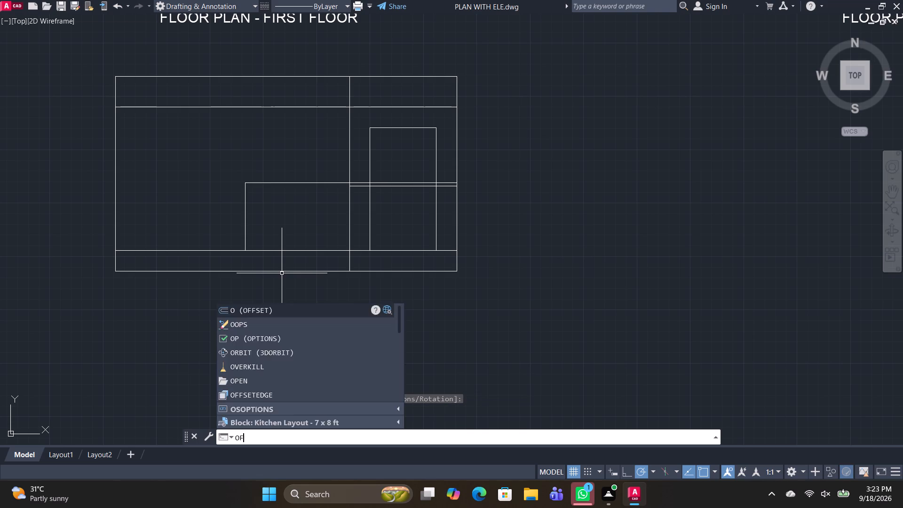
{"action": "key", "text": "space"}
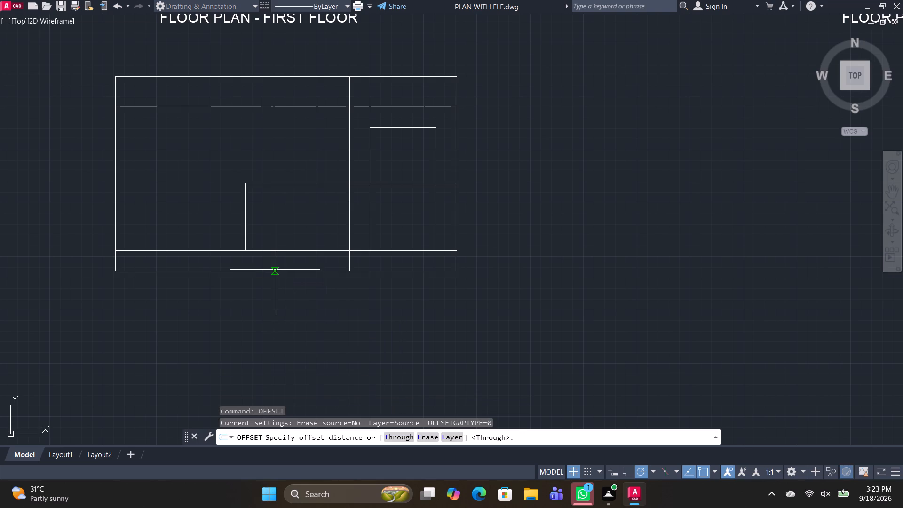
{"action": "key", "text": "t"}
{"action": "key", "text": "space"}
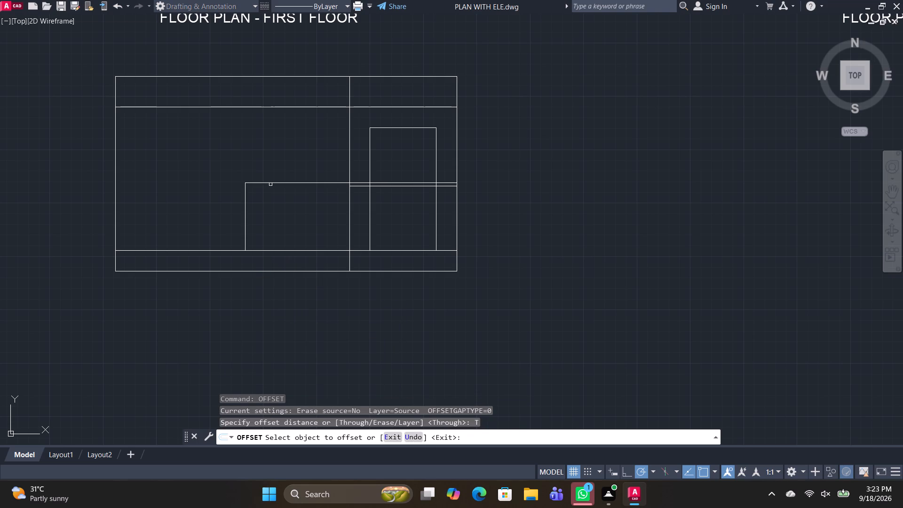
{"action": "left_click", "coordinate": [270, 183]}
{"action": "scroll", "coordinate": [352, 188], "scroll_direction": "up", "scroll_amount": 2}
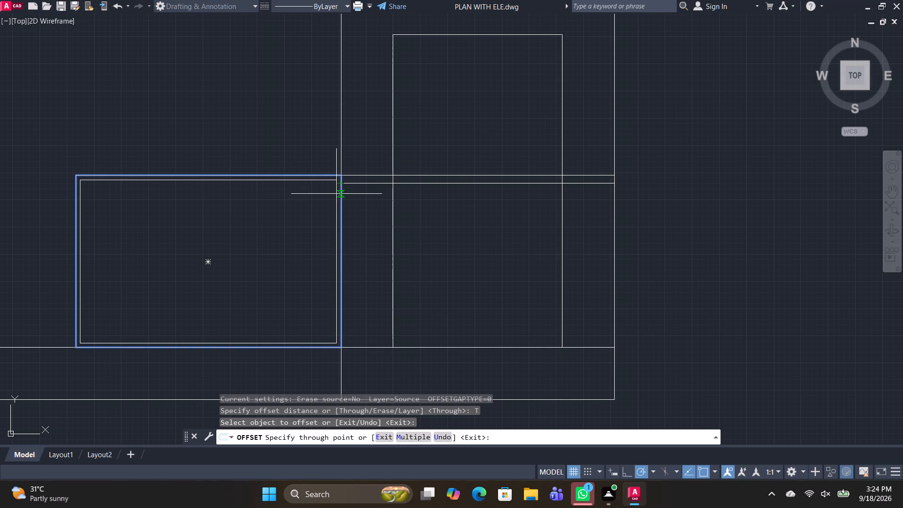
{"action": "left_click", "coordinate": [336, 194]}
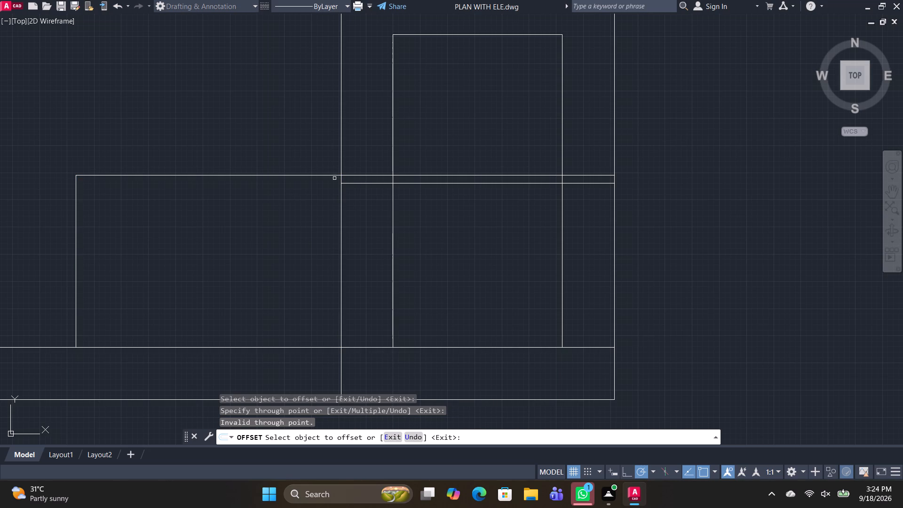
{"action": "left_click", "coordinate": [333, 176]}
{"action": "scroll", "coordinate": [332, 186], "scroll_direction": "up", "scroll_amount": 3}
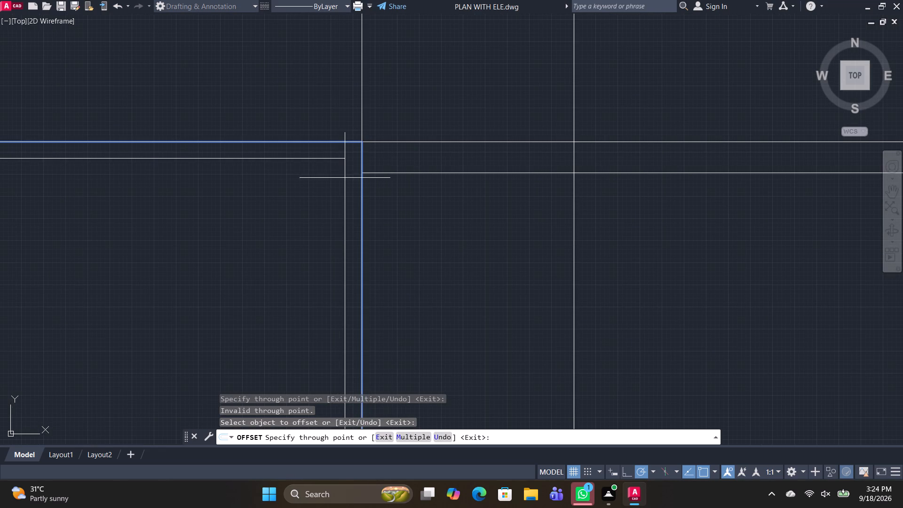
{"action": "left_click", "coordinate": [349, 181]}
{"action": "scroll", "coordinate": [314, 253], "scroll_direction": "down", "scroll_amount": 2}
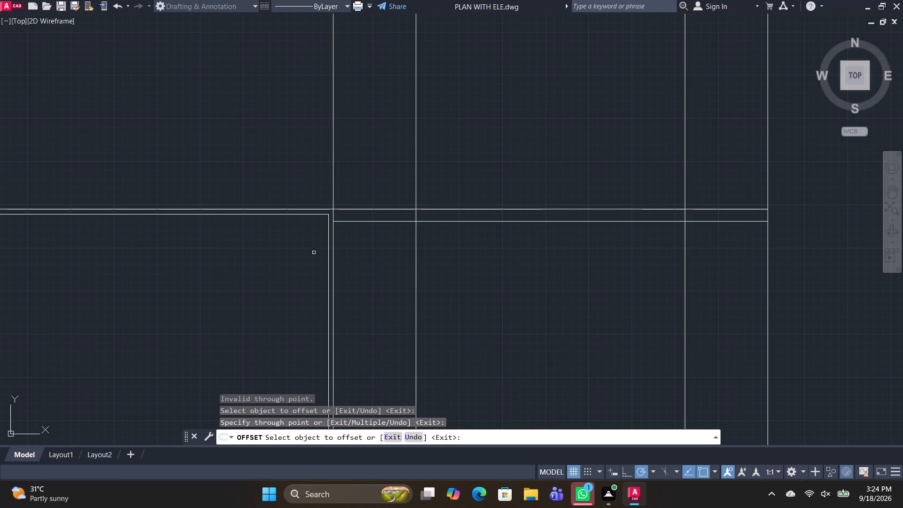
{"action": "key", "text": "Escape"}
Draw a vertical line between the inner frame's top and bottom edges, a short distance in from its left side.
{"action": "scroll", "coordinate": [252, 294], "scroll_direction": "down", "scroll_amount": 1}
{"action": "middle_click_drag", "start_coordinate": [247, 300], "coordinate": [271, 283]}
{"action": "type", "text": "L"}
{"action": "key", "text": "space"}
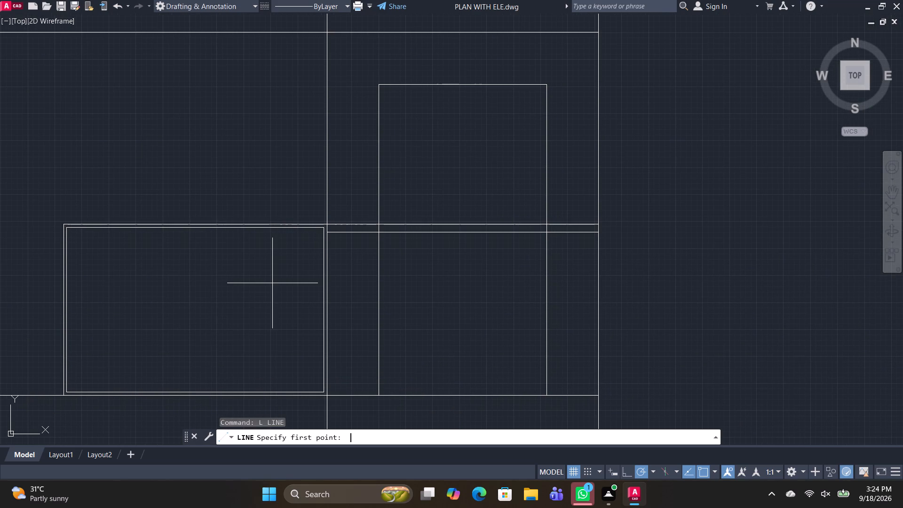
{"action": "left_click", "coordinate": [110, 227]}
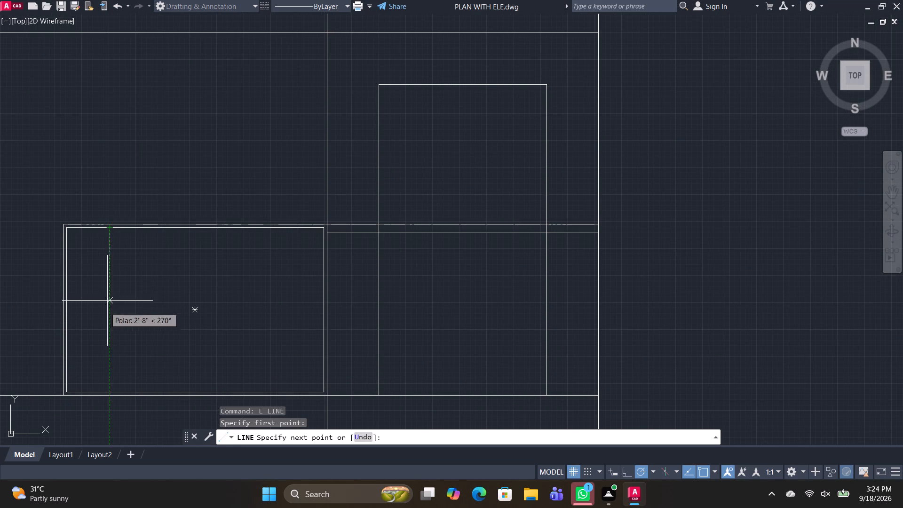
{"action": "left_click", "coordinate": [112, 394]}
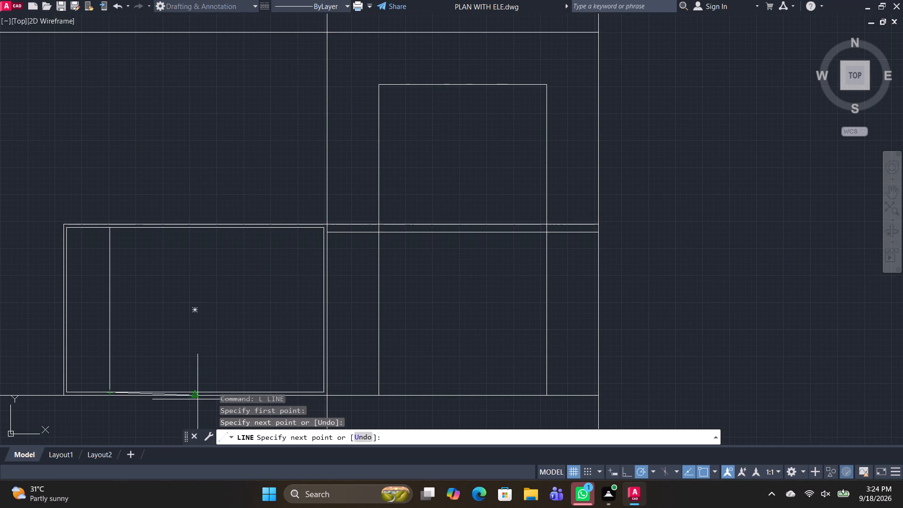
{"action": "key", "text": "space"}
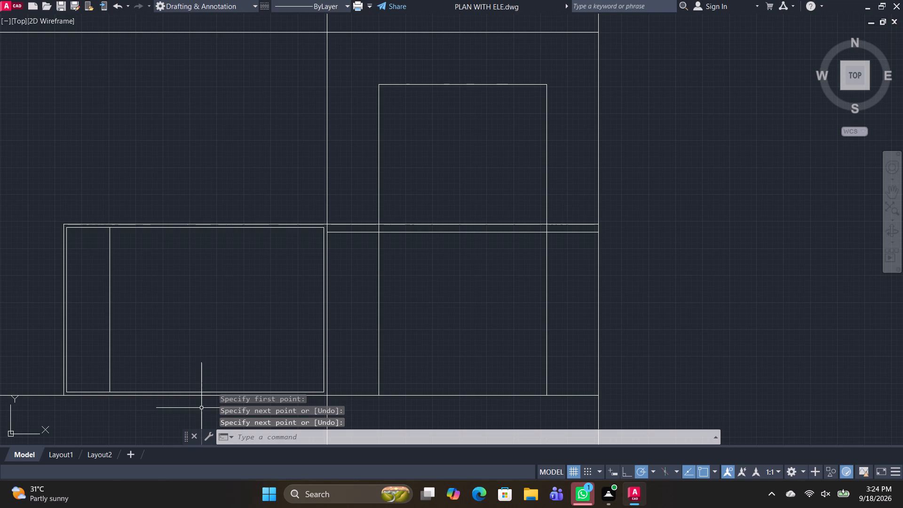
{"action": "type", "text": "RE"}
{"action": "key", "text": "Escape"}
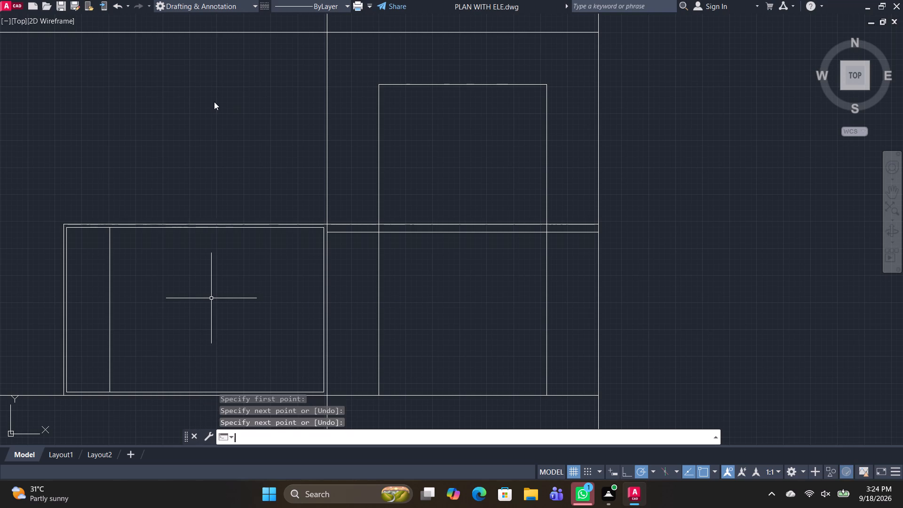
Draw a vertical centre line between the midpoints of the inner frame's bottom and top edges.
{"action": "type", "text": "L"}
{"action": "key", "text": "space"}
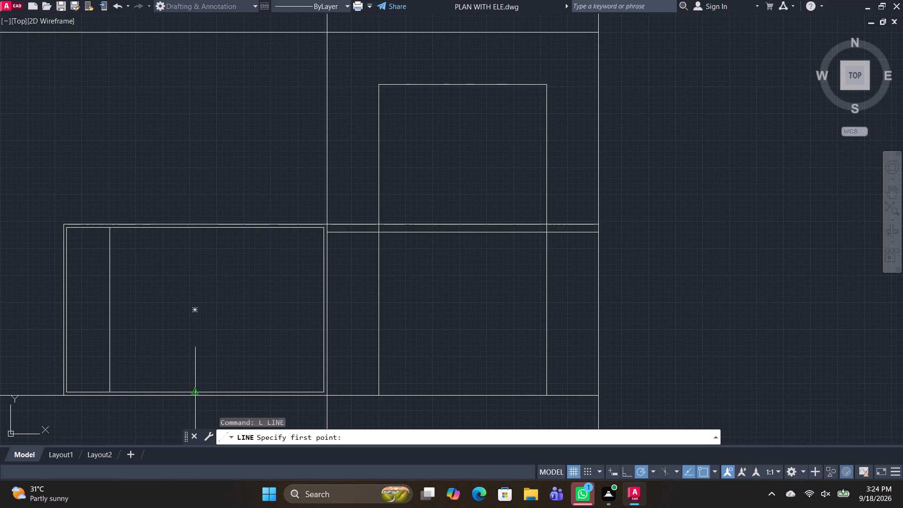
{"action": "left_click", "coordinate": [193, 391]}
{"action": "left_click", "coordinate": [198, 229]}
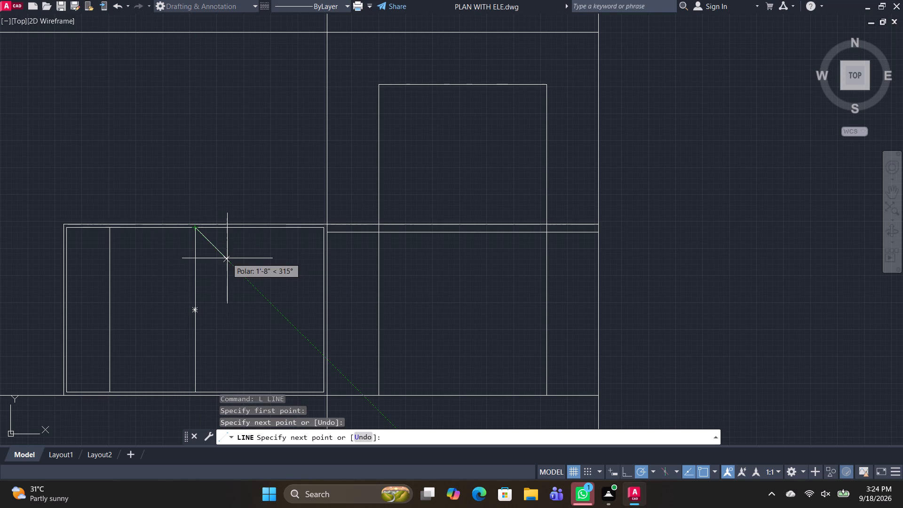
{"action": "key", "text": "space"}
Offset the frame's vertical centre line 2" to each side and erase the original centre line.
{"action": "type", "text": "O"}
{"action": "key", "text": "space"}
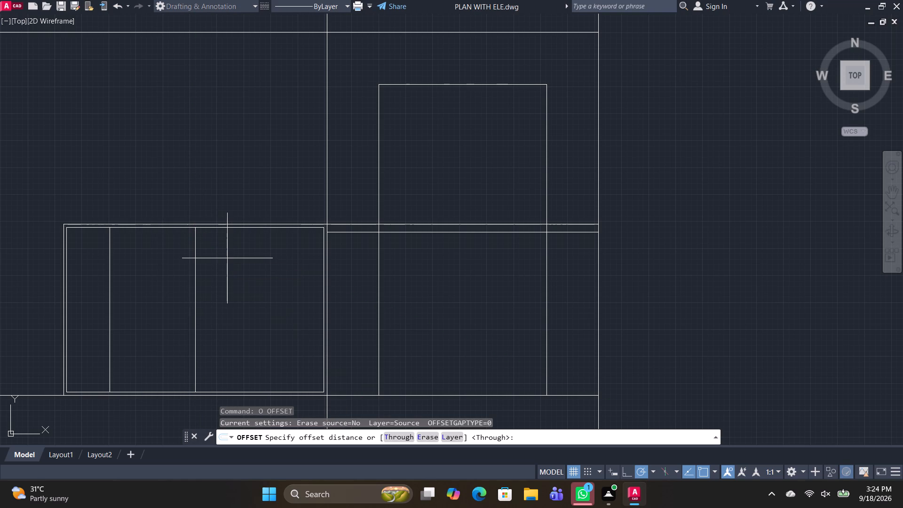
{"action": "type", "text": "2\""}
{"action": "key", "text": "Return"}
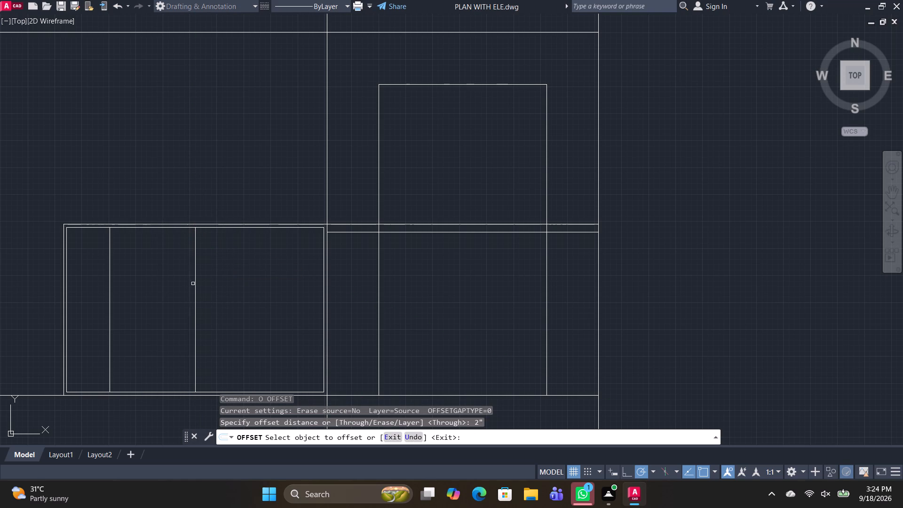
{"action": "left_click", "coordinate": [196, 285]}
{"action": "left_click", "coordinate": [209, 284]}
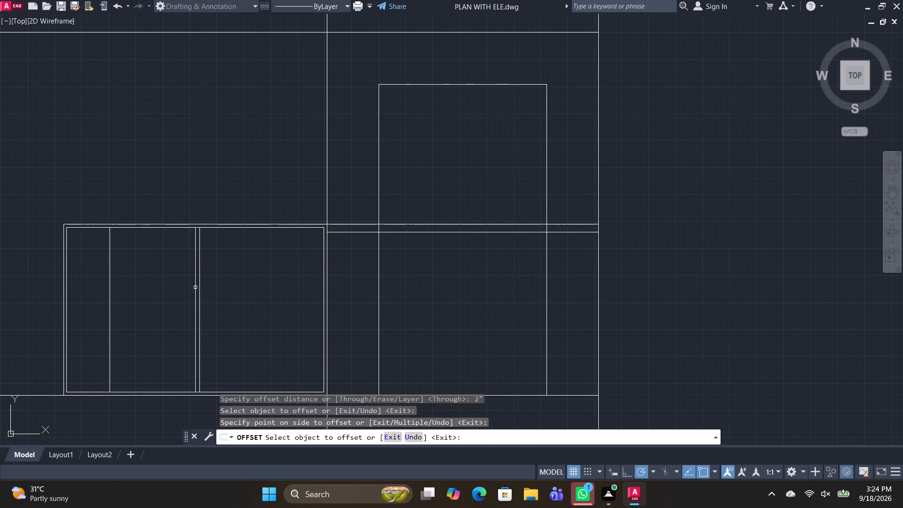
{"action": "left_click", "coordinate": [195, 288]}
{"action": "left_click", "coordinate": [177, 287]}
{"action": "key", "text": "Escape"}
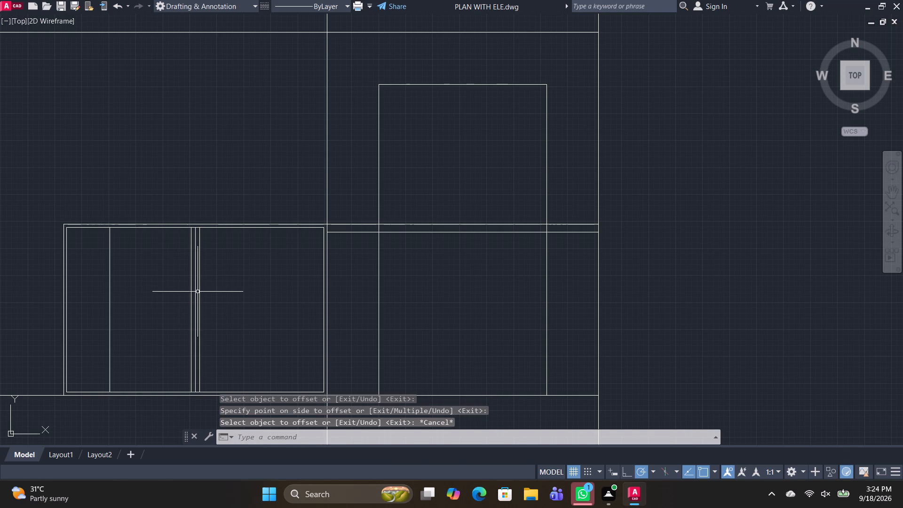
{"action": "left_click", "coordinate": [195, 291]}
{"action": "key", "text": "Delete"}
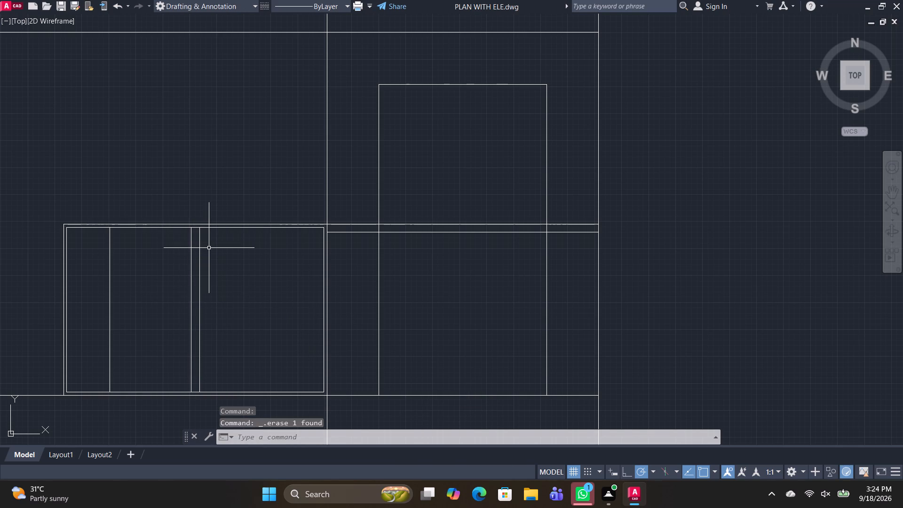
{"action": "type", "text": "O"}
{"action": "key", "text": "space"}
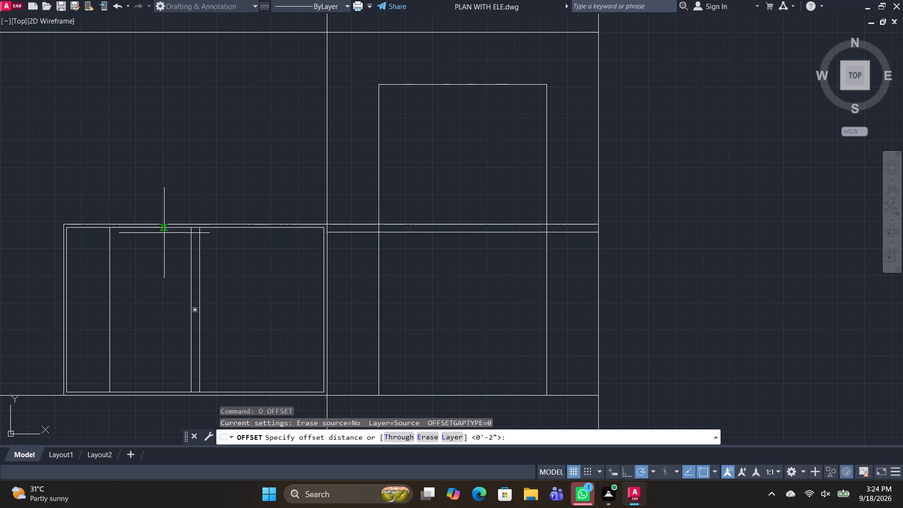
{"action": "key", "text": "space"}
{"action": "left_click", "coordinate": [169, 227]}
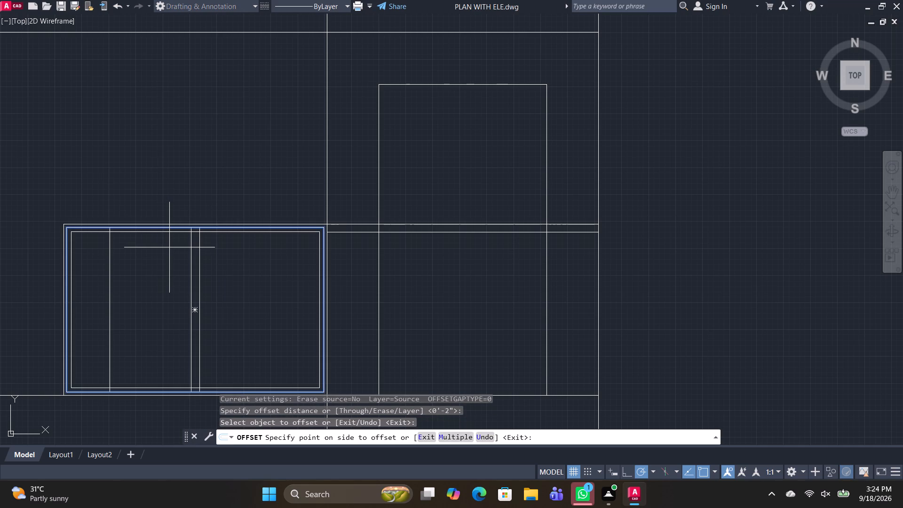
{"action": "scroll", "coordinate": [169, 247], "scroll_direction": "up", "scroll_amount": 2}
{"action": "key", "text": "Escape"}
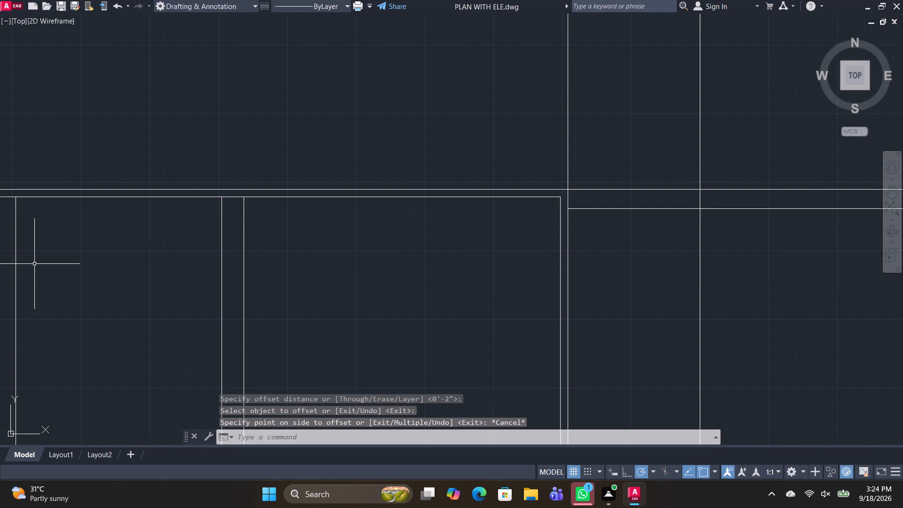
Extend the left vertical line inside the frame at both ends to the outer rectangle's top and bottom edges.
{"action": "type", "text": "TR"}
{"action": "key", "text": "space"}
{"action": "middle_click_drag", "start_coordinate": [119, 287], "coordinate": [242, 299]}
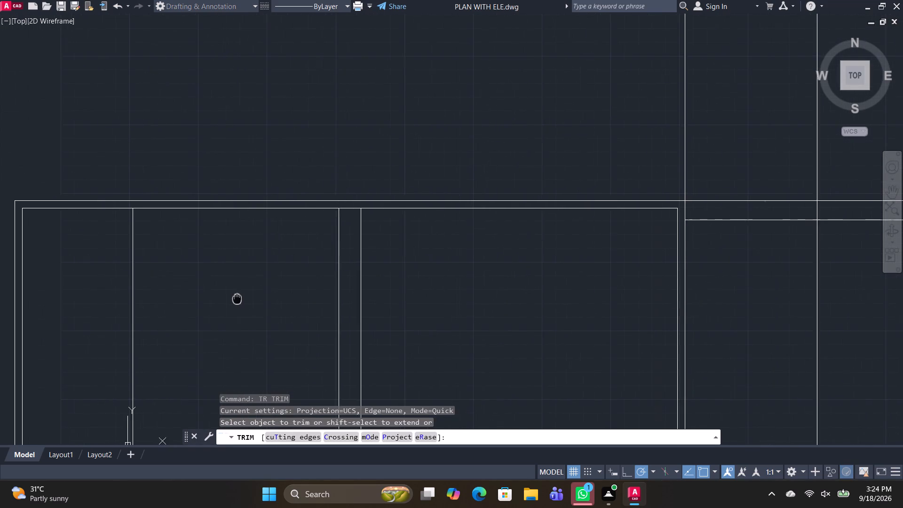
{"action": "left_click", "coordinate": [139, 230], "text": "shift"}
{"action": "scroll", "coordinate": [205, 291], "scroll_direction": "down", "scroll_amount": 3}
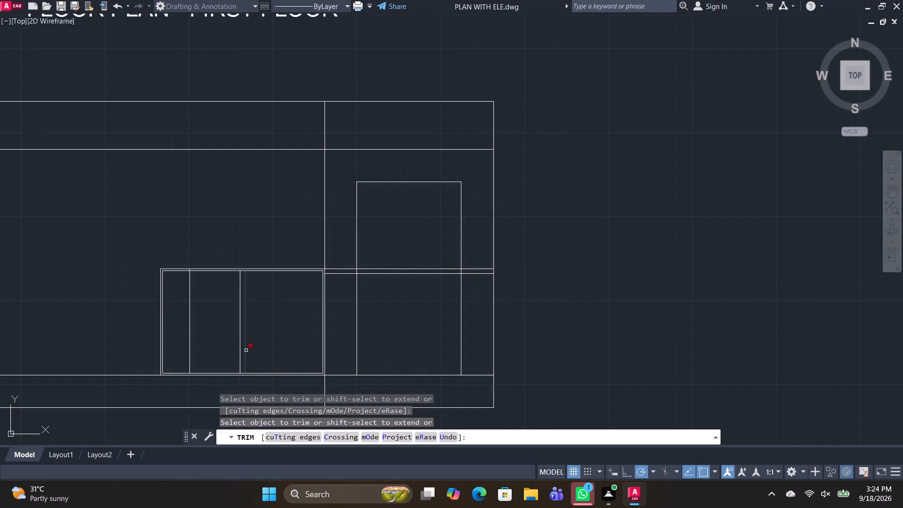
{"action": "middle_click_drag", "start_coordinate": [246, 350], "coordinate": [227, 297]}
{"action": "left_click", "coordinate": [170, 313], "text": "shift"}
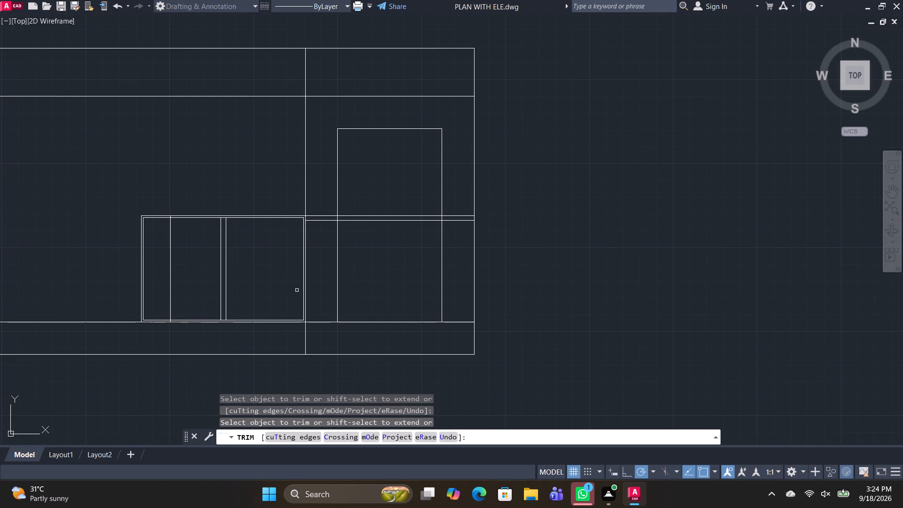
{"action": "scroll", "coordinate": [261, 310], "scroll_direction": "up", "scroll_amount": 1}
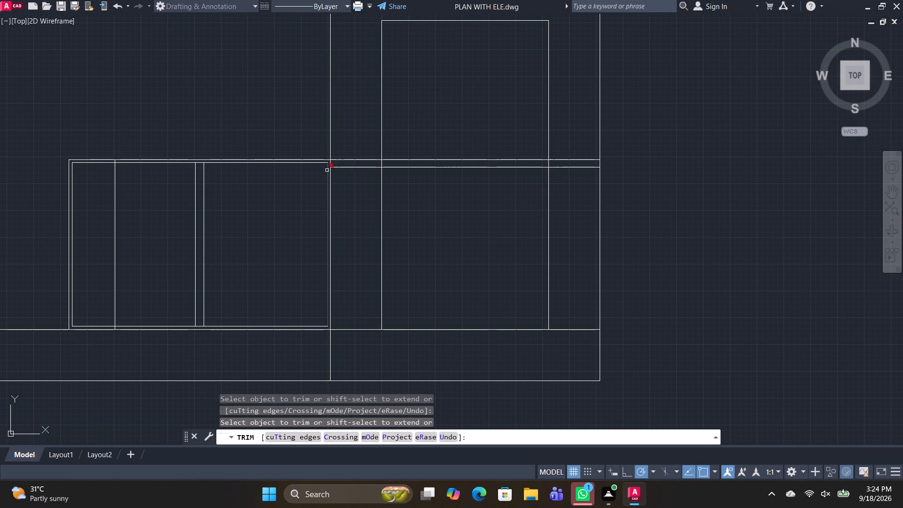
{"action": "key", "text": "v"}
{"action": "key", "text": "Escape"}
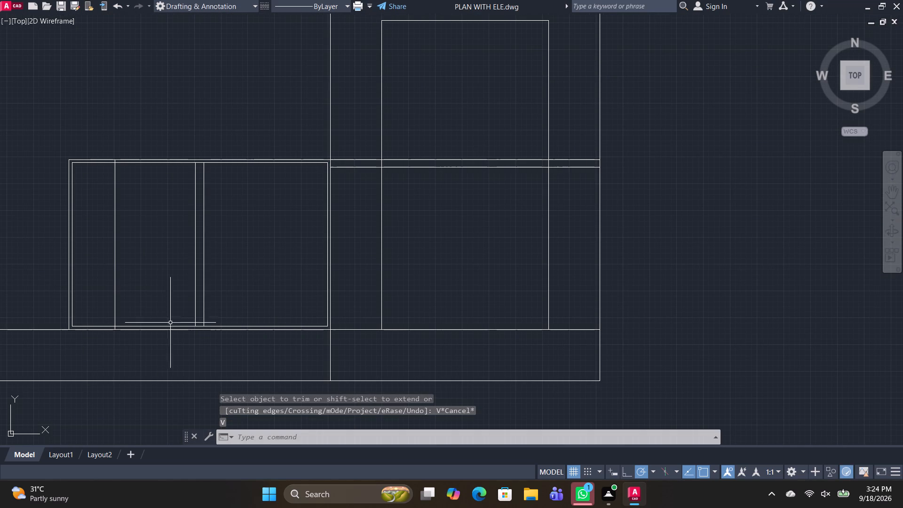
Draw a vertical line near the frame's right side, from the inner bottom edge up to the outer top edge.
{"action": "key", "text": "l"}
{"action": "key", "text": "space"}
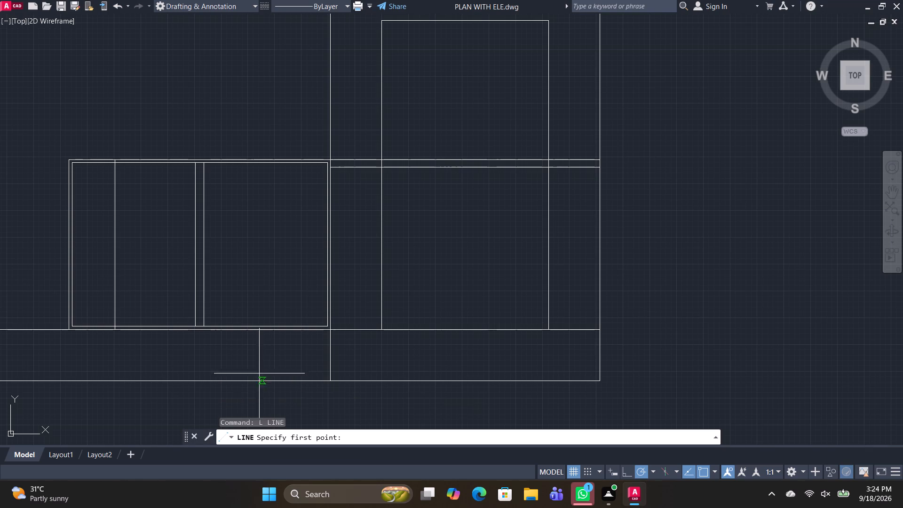
{"action": "left_click", "coordinate": [297, 325]}
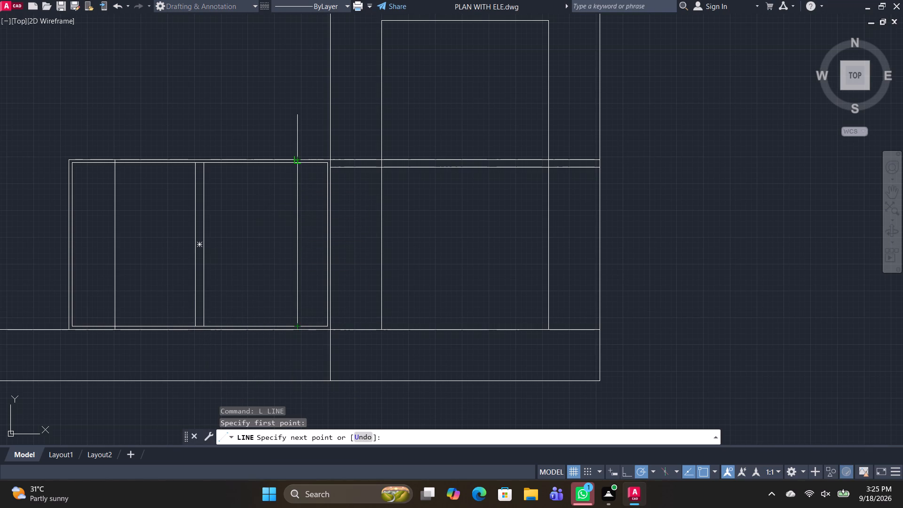
{"action": "left_click", "coordinate": [299, 159]}
{"action": "key", "text": "space"}
Mirror the left vertical line about the frame's vertical centre axis, keeping the source line.
{"action": "left_click", "coordinate": [128, 261]}
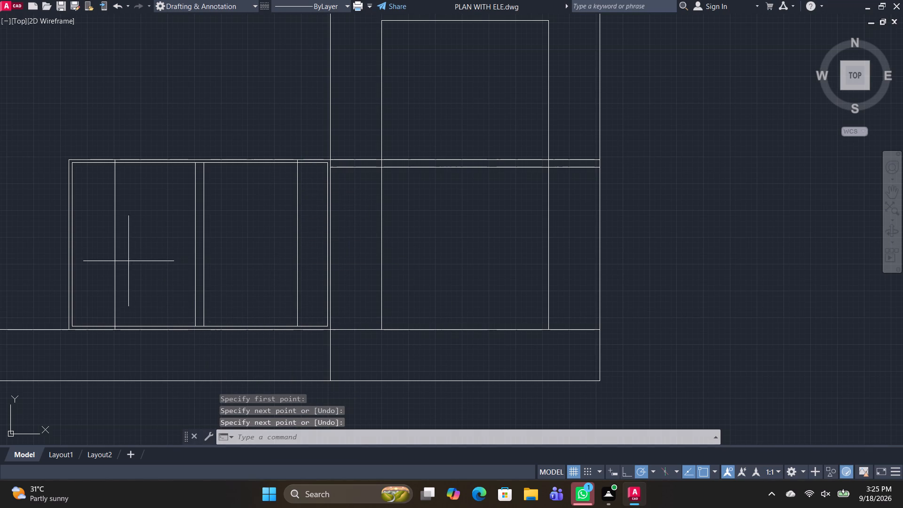
{"action": "left_click", "coordinate": [96, 229]}
{"action": "type", "text": "MI"}
{"action": "key", "text": "space"}
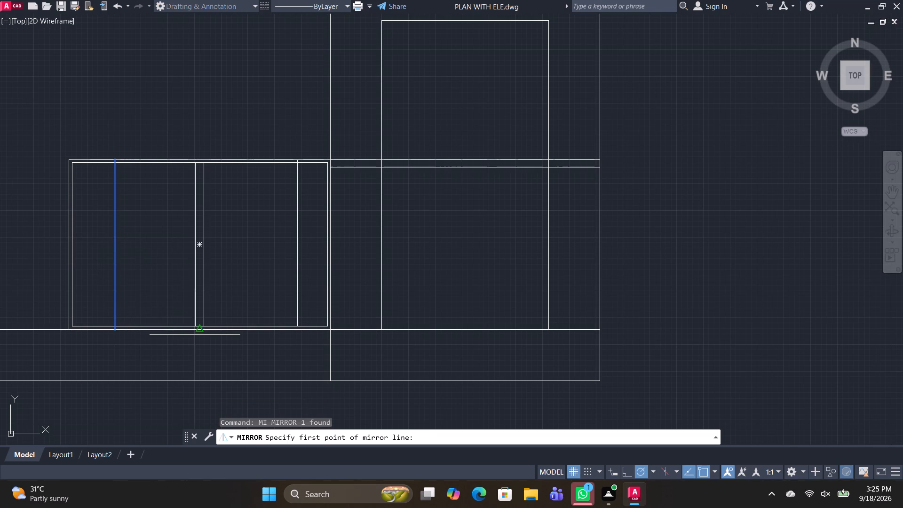
{"action": "scroll", "coordinate": [198, 335], "scroll_direction": "up", "scroll_amount": 1}
{"action": "left_click", "coordinate": [199, 321]}
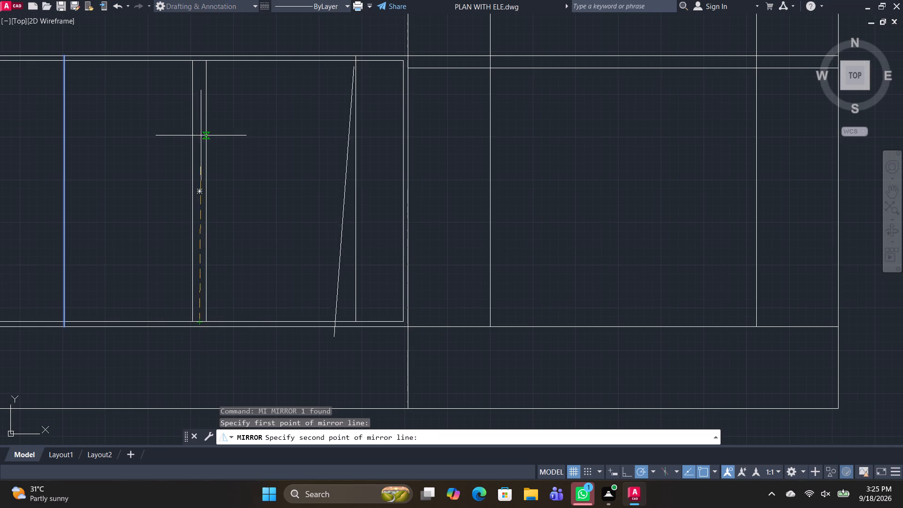
{"action": "left_click", "coordinate": [200, 63]}
{"action": "key", "text": "space"}
Erase the extra vertical line drawn near the frame's right side, keeping the mirrored line beside it.
{"action": "scroll", "coordinate": [286, 144], "scroll_direction": "up", "scroll_amount": 1}
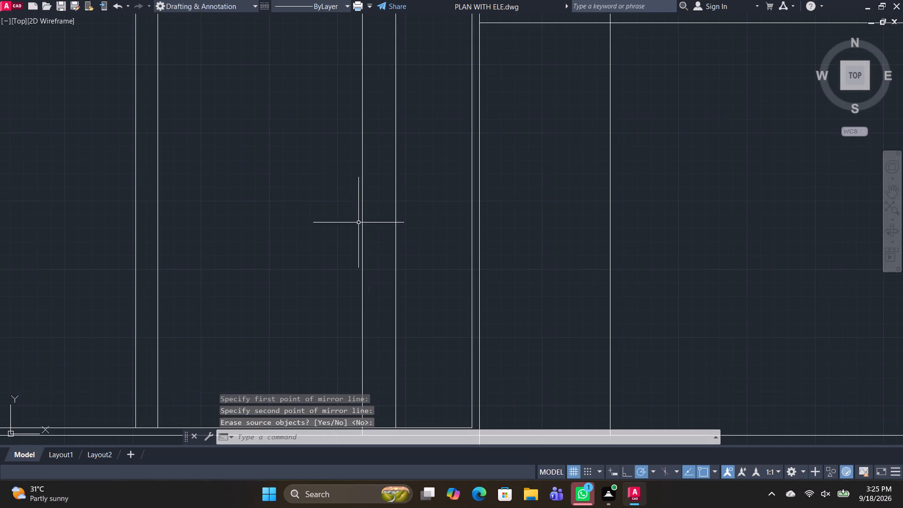
{"action": "scroll", "coordinate": [347, 223], "scroll_direction": "down", "scroll_amount": 2}
{"action": "left_click", "coordinate": [380, 256]}
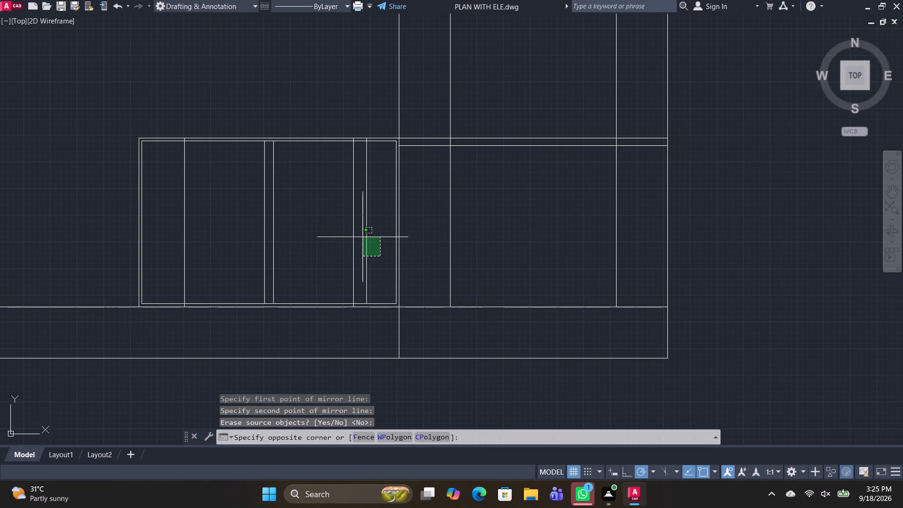
{"action": "left_click", "coordinate": [363, 237]}
{"action": "key", "text": "Delete"}
Trim the inner rectangle's top and bottom edges between the two central vertical lines, separating it into two panels.
{"action": "scroll", "coordinate": [322, 194], "scroll_direction": "up", "scroll_amount": 1}
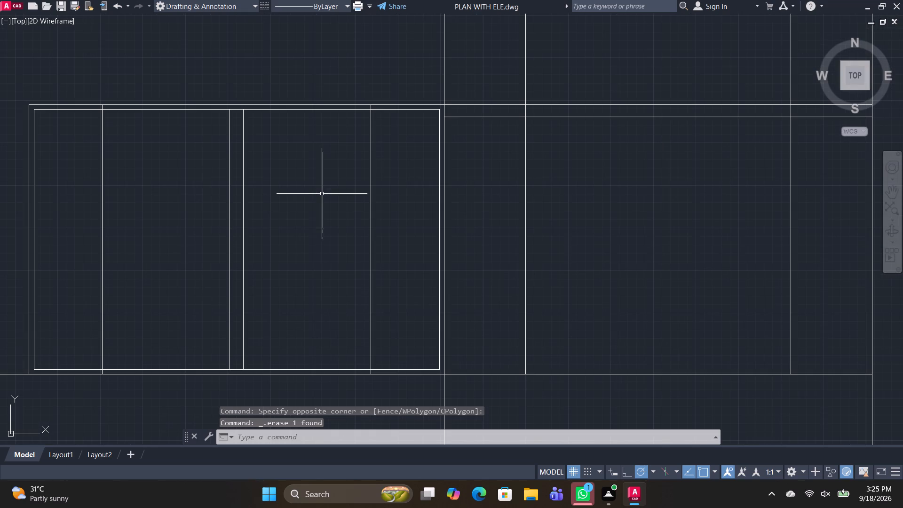
{"action": "type", "text": "TR"}
{"action": "key", "text": "space"}
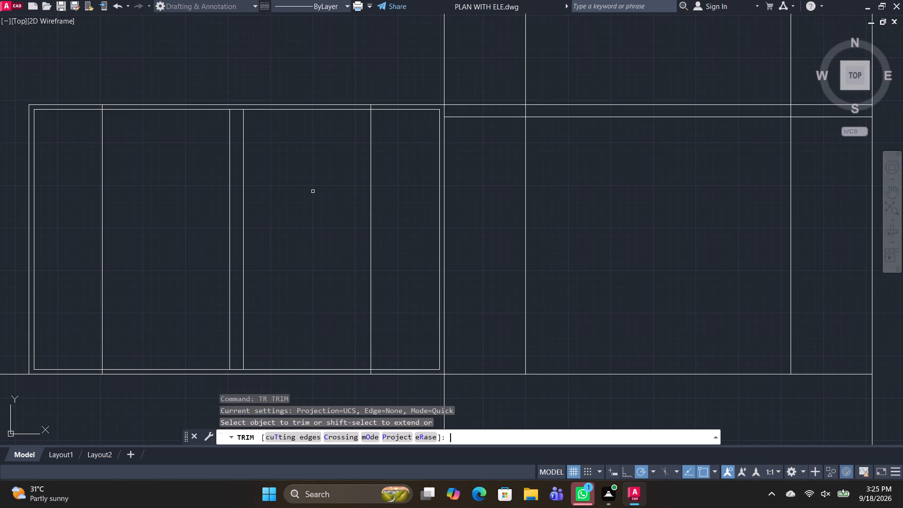
{"action": "scroll", "coordinate": [246, 117], "scroll_direction": "up", "scroll_amount": 1}
{"action": "left_click", "coordinate": [231, 106]}
{"action": "scroll", "coordinate": [285, 202], "scroll_direction": "down", "scroll_amount": 2}
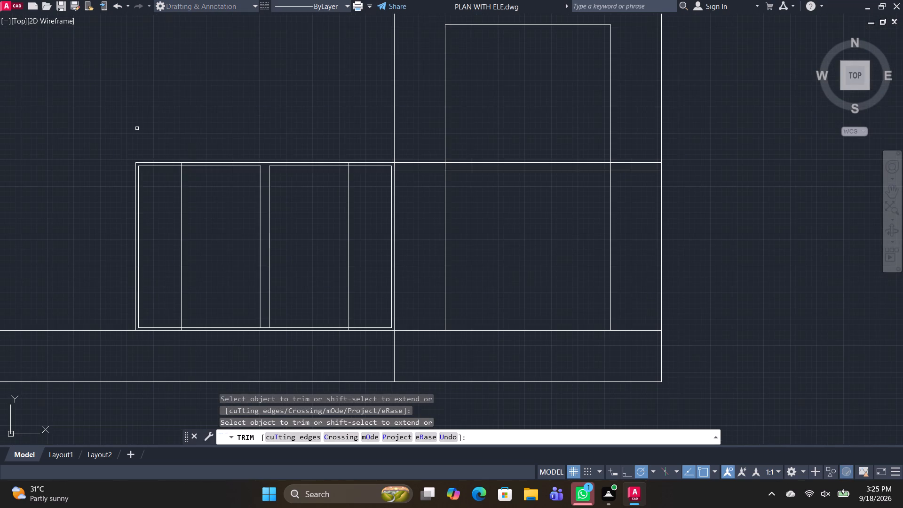
{"action": "scroll", "coordinate": [191, 171], "scroll_direction": "up", "scroll_amount": 2}
{"action": "middle_click_drag", "start_coordinate": [298, 265], "coordinate": [307, 174]}
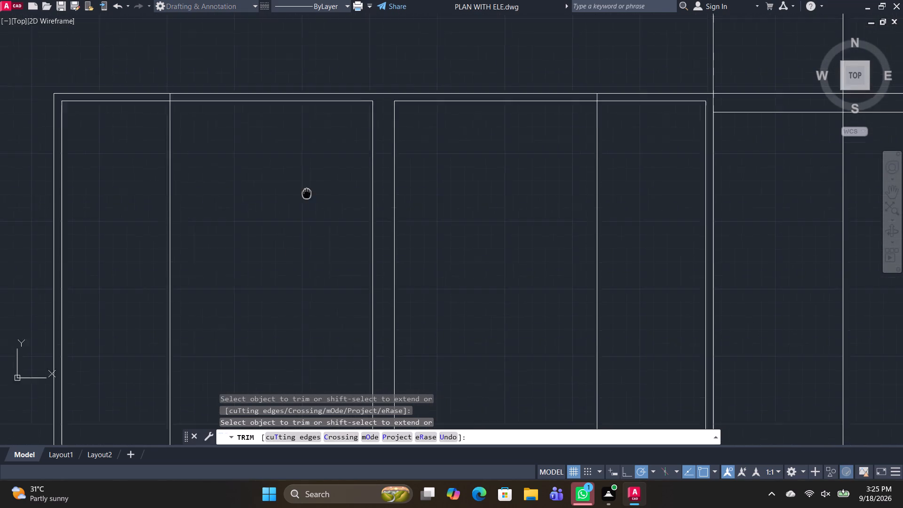
{"action": "middle_click_drag", "start_coordinate": [307, 174], "coordinate": [305, 151]}
{"action": "scroll", "coordinate": [330, 278], "scroll_direction": "down", "scroll_amount": 2}
{"action": "scroll", "coordinate": [359, 355], "scroll_direction": "up", "scroll_amount": 1}
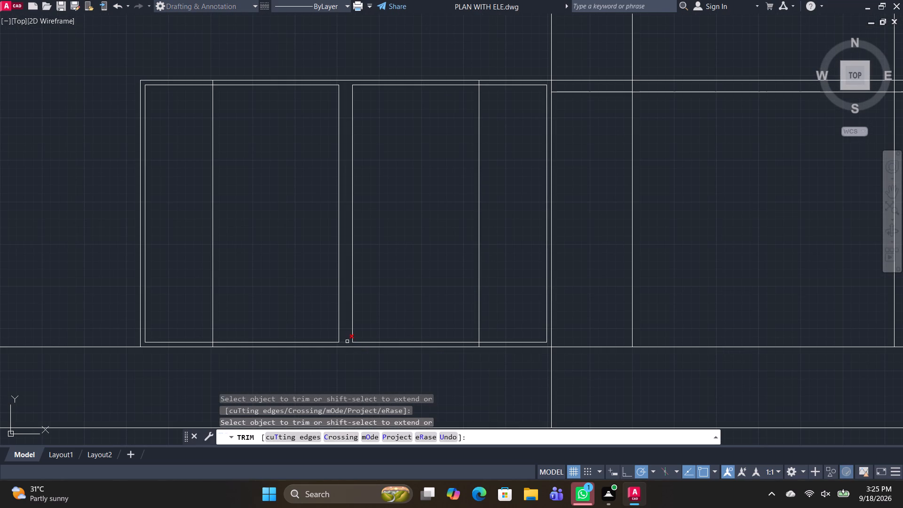
{"action": "left_click", "coordinate": [347, 341]}
{"action": "scroll", "coordinate": [389, 305], "scroll_direction": "down", "scroll_amount": 1}
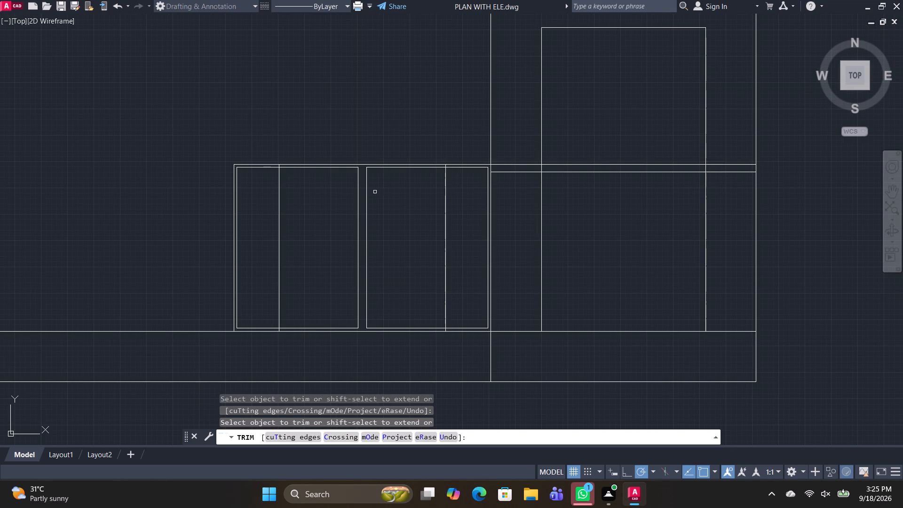
{"action": "scroll", "coordinate": [375, 190], "scroll_direction": "up", "scroll_amount": 1}
{"action": "key", "text": "space"}
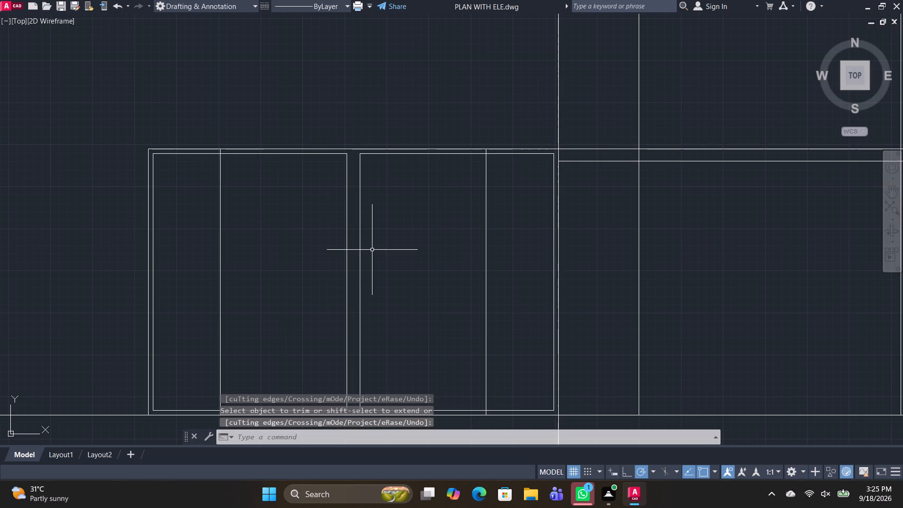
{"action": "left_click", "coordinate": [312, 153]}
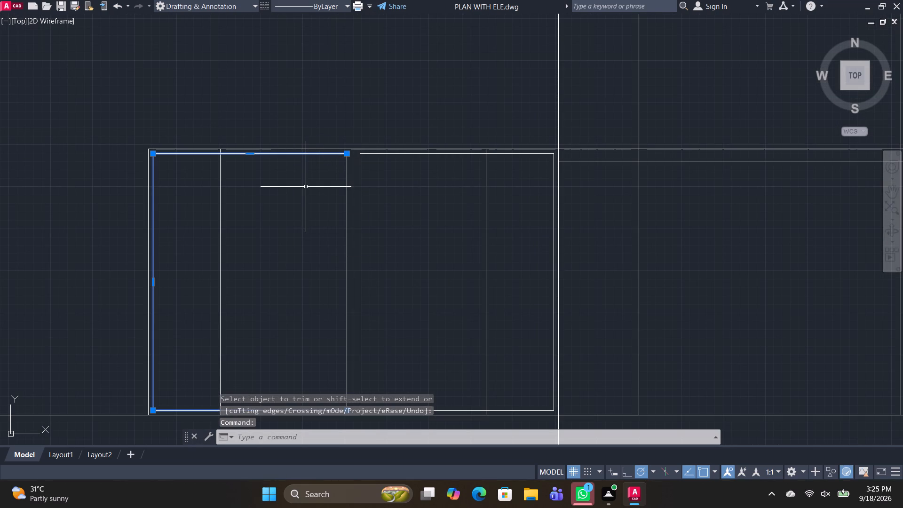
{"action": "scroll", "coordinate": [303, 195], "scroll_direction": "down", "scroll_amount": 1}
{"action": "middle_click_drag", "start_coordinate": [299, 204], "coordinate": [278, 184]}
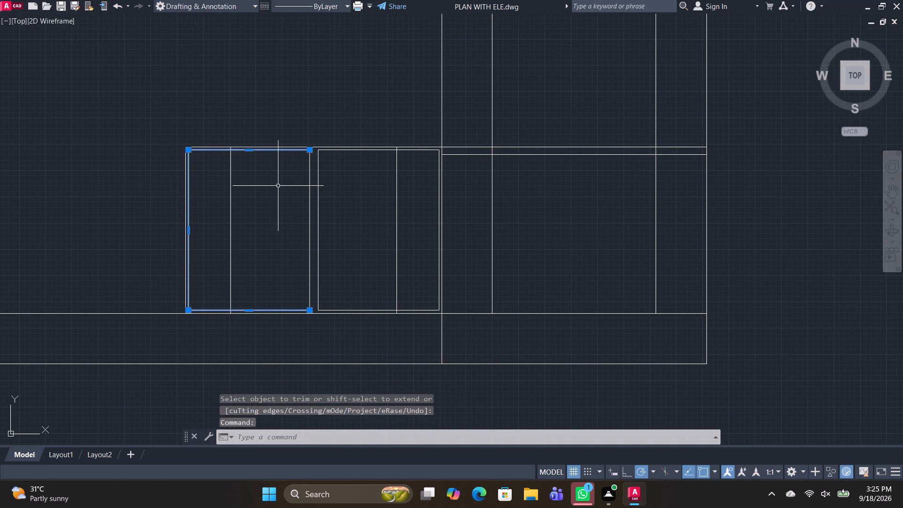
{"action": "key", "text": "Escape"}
Offset the left and right panel outlines 2" inward.
{"action": "scroll", "coordinate": [231, 305], "scroll_direction": "up", "scroll_amount": 1}
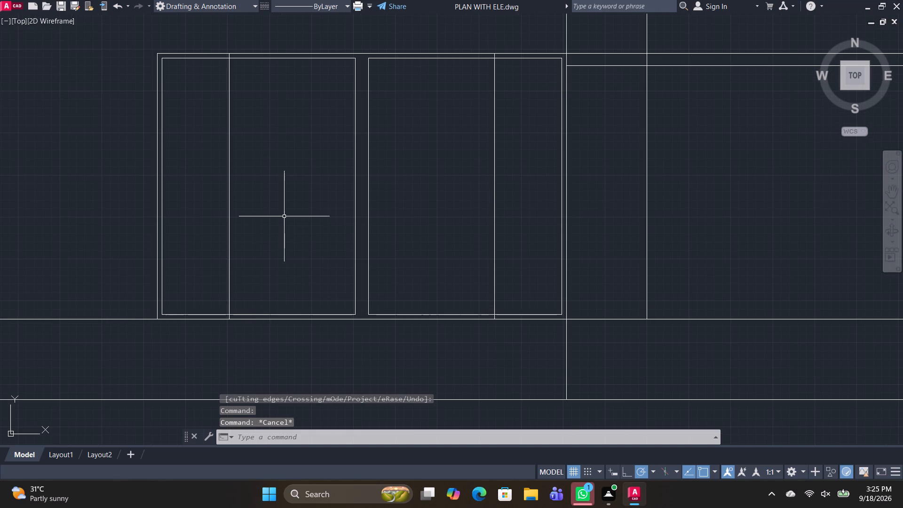
{"action": "middle_click_drag", "start_coordinate": [284, 216], "coordinate": [281, 234]}
{"action": "type", "text": "O"}
{"action": "key", "text": "space"}
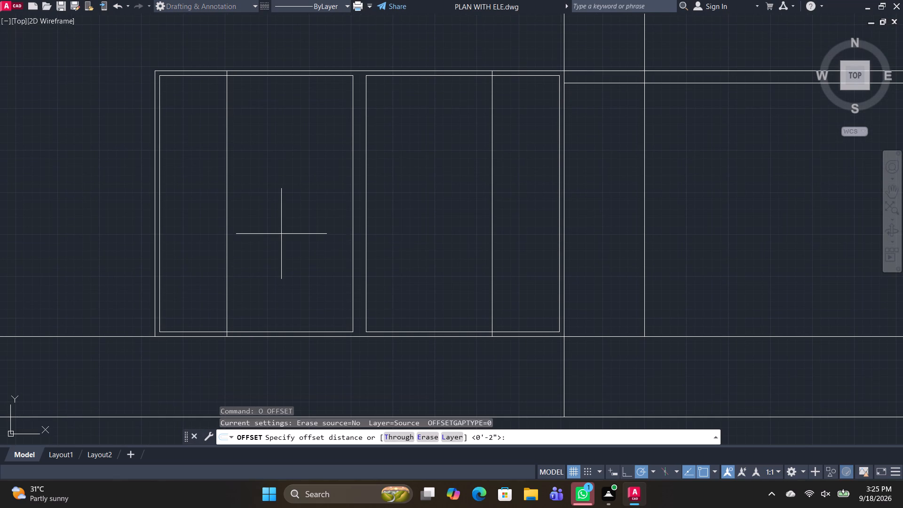
{"action": "key", "text": "space"}
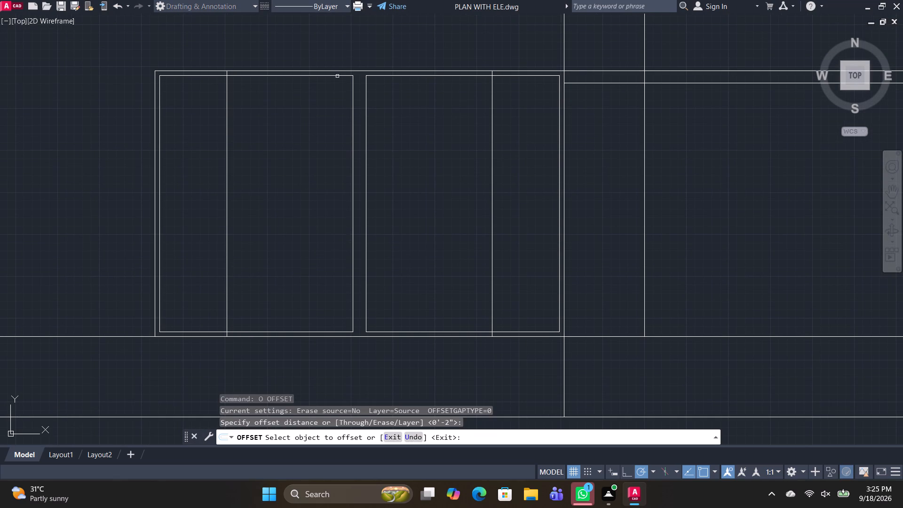
{"action": "left_click", "coordinate": [336, 75]}
{"action": "left_click", "coordinate": [329, 119]}
{"action": "left_click_drag", "start_coordinate": [428, 76], "coordinate": [428, 80]}
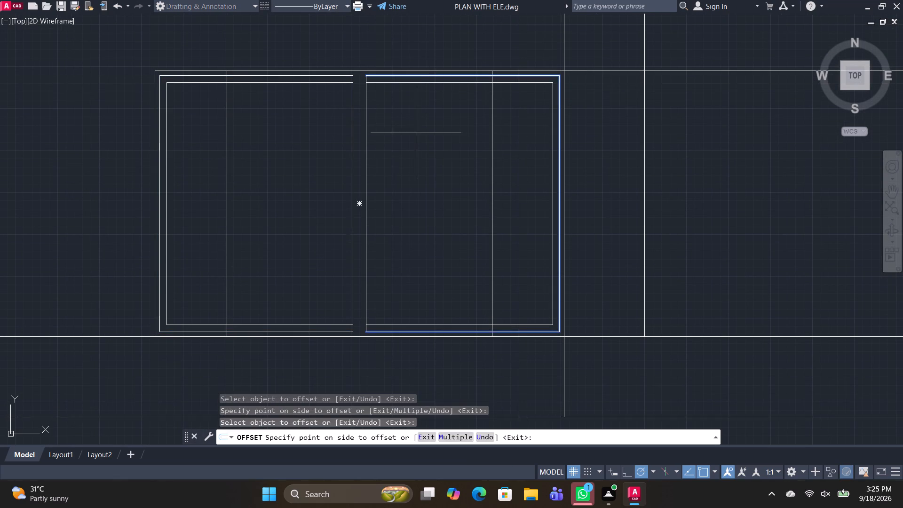
{"action": "left_click", "coordinate": [415, 135]}
{"action": "key", "text": "Escape"}
{"action": "key", "text": "y"}
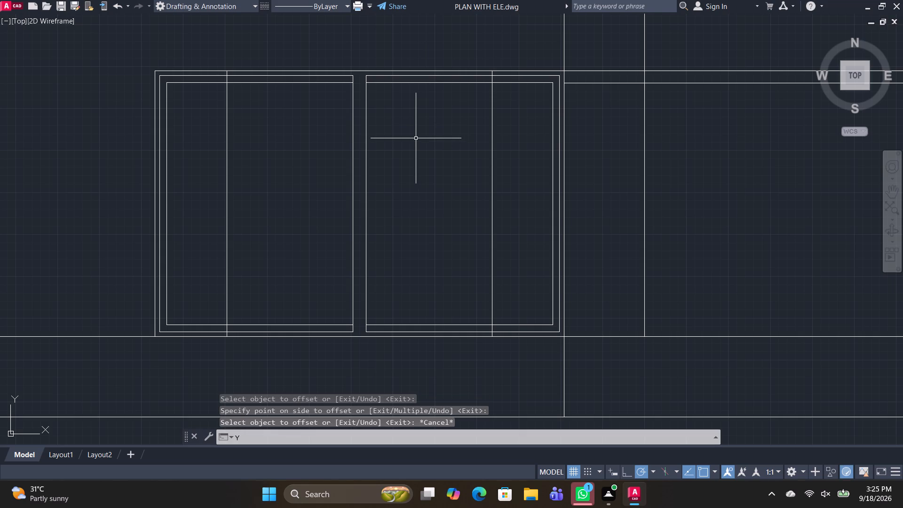
{"action": "key", "text": "Escape"}
Trim the inward offset outlines out of the narrow outer bays, between each side vertical line and the frame's outer sides.
{"action": "type", "text": "TR"}
{"action": "key", "text": "space"}
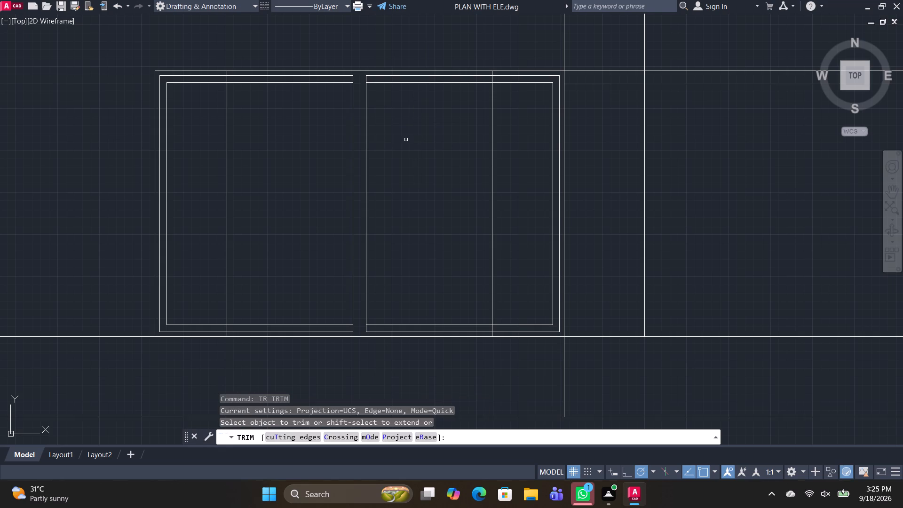
{"action": "left_click", "coordinate": [207, 82]}
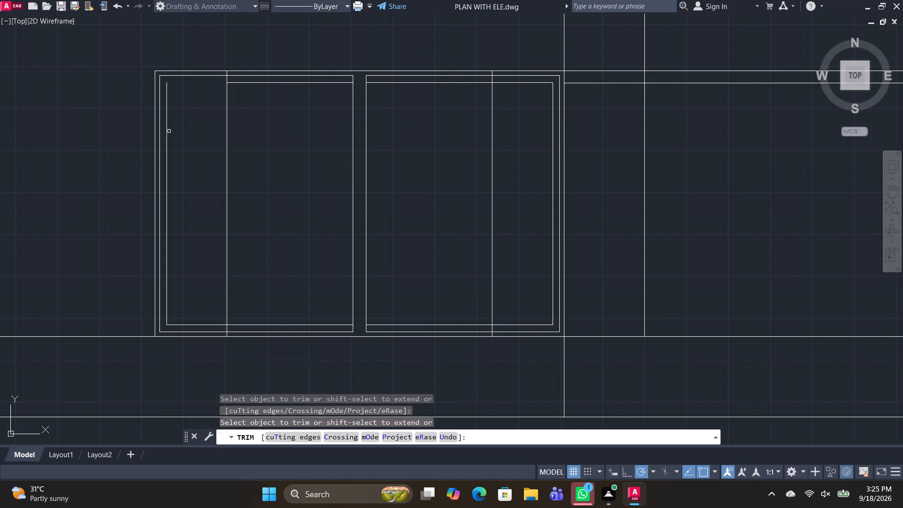
{"action": "left_click", "coordinate": [166, 129]}
{"action": "left_click", "coordinate": [189, 326]}
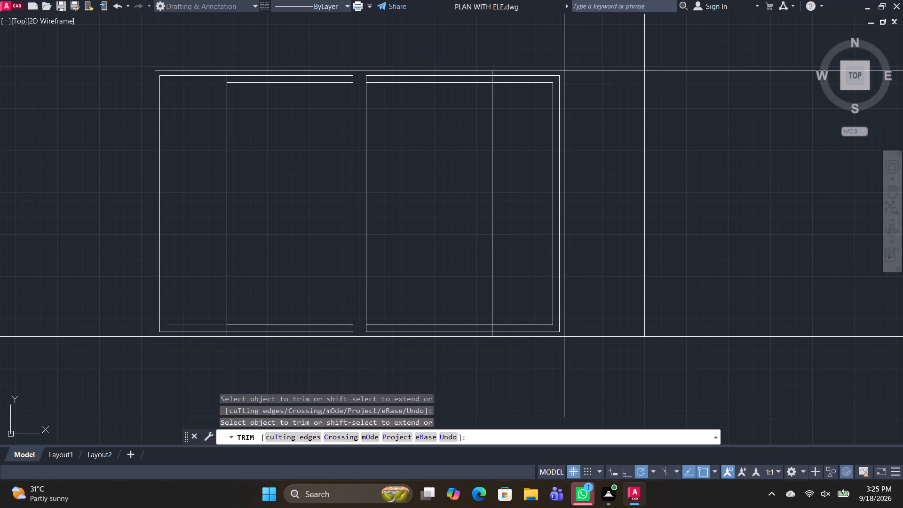
{"action": "left_click", "coordinate": [543, 83]}
{"action": "left_click", "coordinate": [554, 101]}
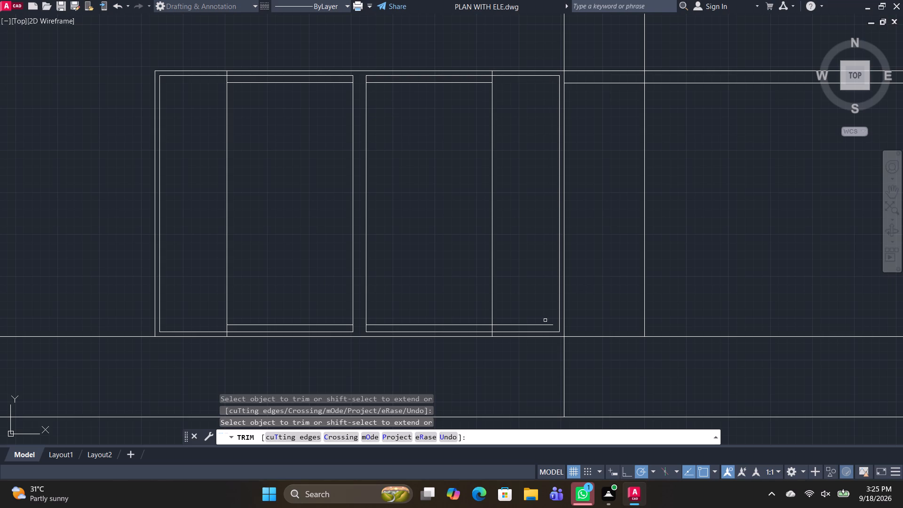
{"action": "left_click", "coordinate": [539, 325]}
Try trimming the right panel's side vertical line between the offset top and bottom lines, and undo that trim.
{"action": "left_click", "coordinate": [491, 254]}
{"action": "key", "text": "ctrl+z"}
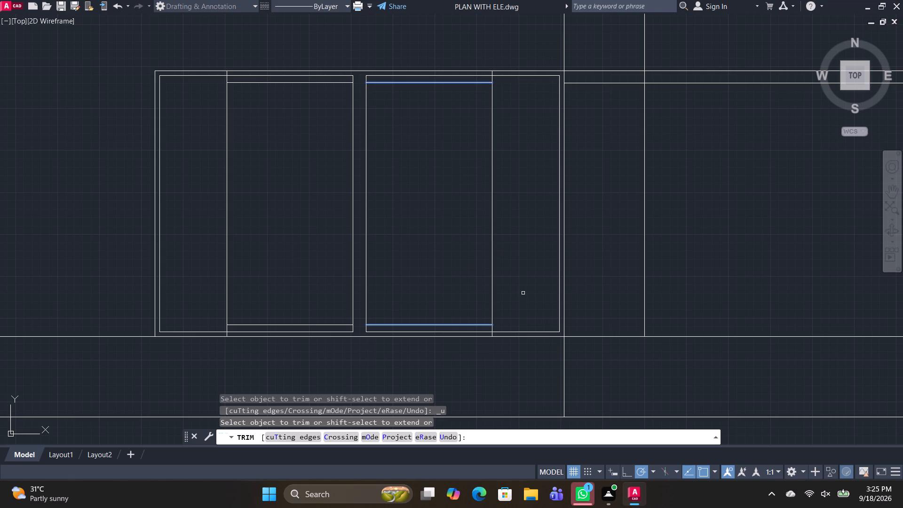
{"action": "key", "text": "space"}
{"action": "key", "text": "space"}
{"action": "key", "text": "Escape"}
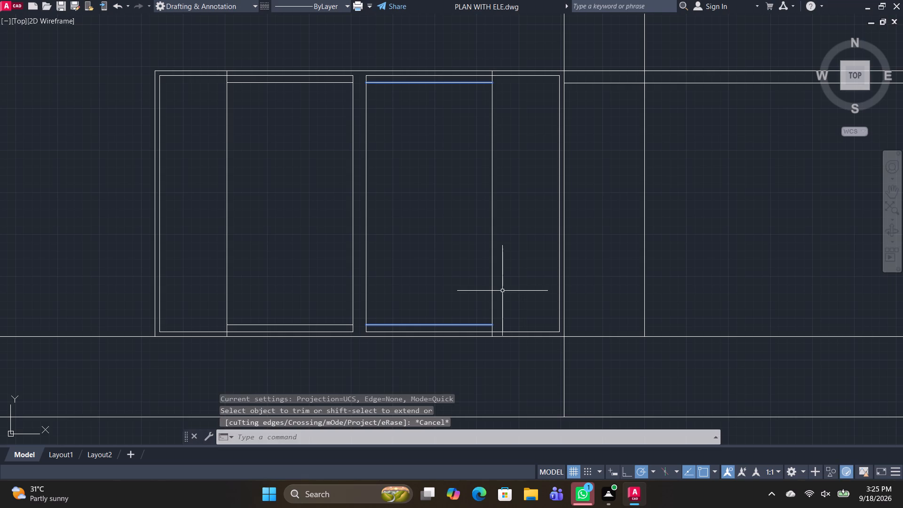
Offset the right and left side vertical lines 2" toward the frame's centre.
{"action": "key", "text": "o"}
{"action": "key", "text": "space"}
{"action": "key", "text": "space"}
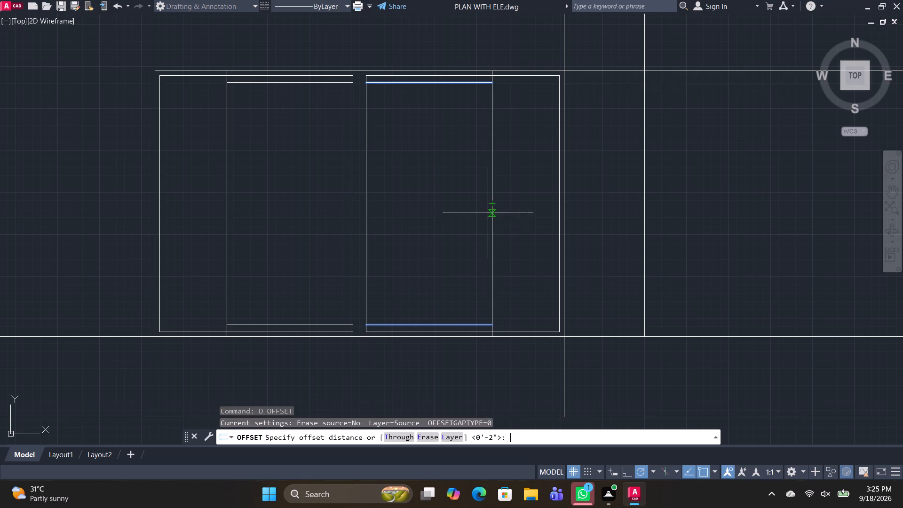
{"action": "left_click", "coordinate": [491, 211]}
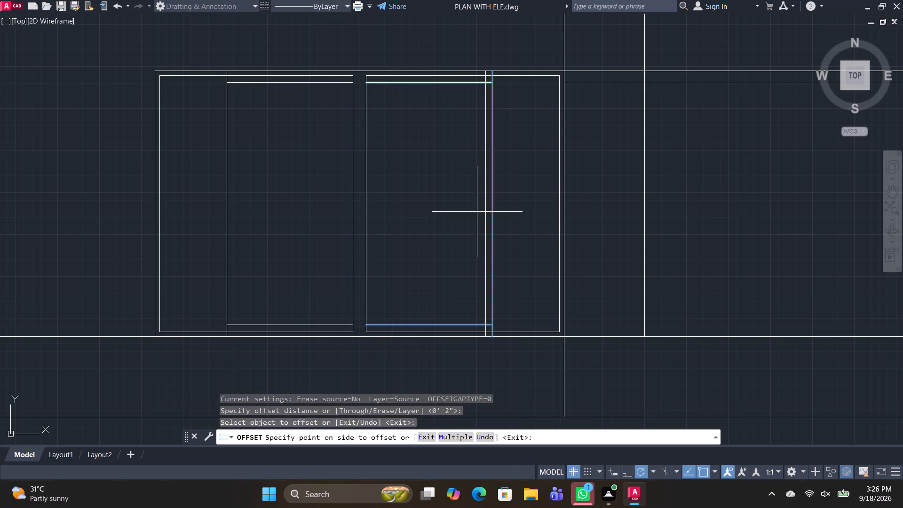
{"action": "left_click", "coordinate": [477, 212]}
{"action": "left_click", "coordinate": [227, 210]}
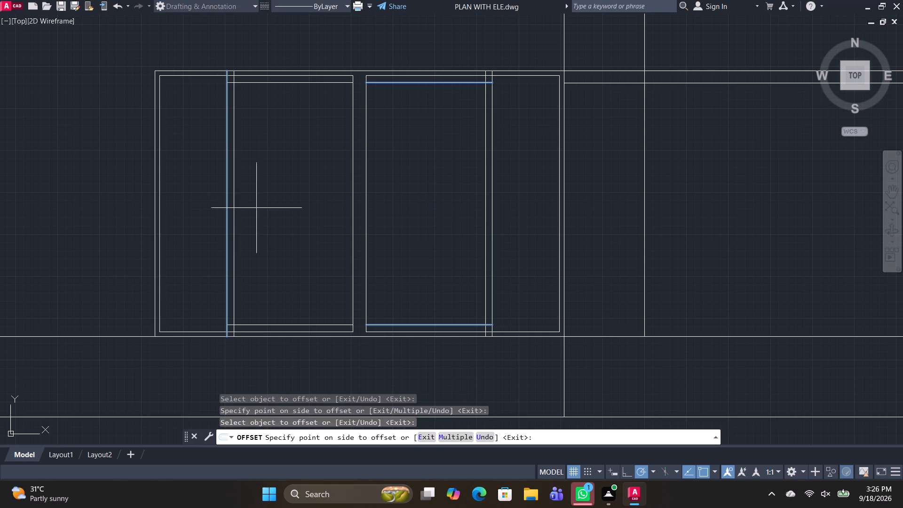
{"action": "left_click", "coordinate": [257, 207]}
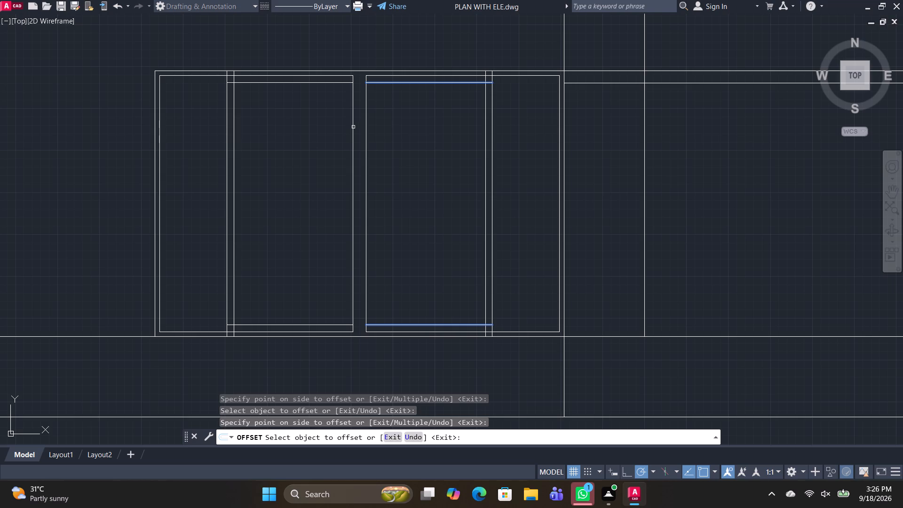
Offset both central vertical lines 2" toward the left panel, and offset the right panel's inner top line by 2".
{"action": "left_click", "coordinate": [353, 127]}
{"action": "left_click", "coordinate": [358, 130]}
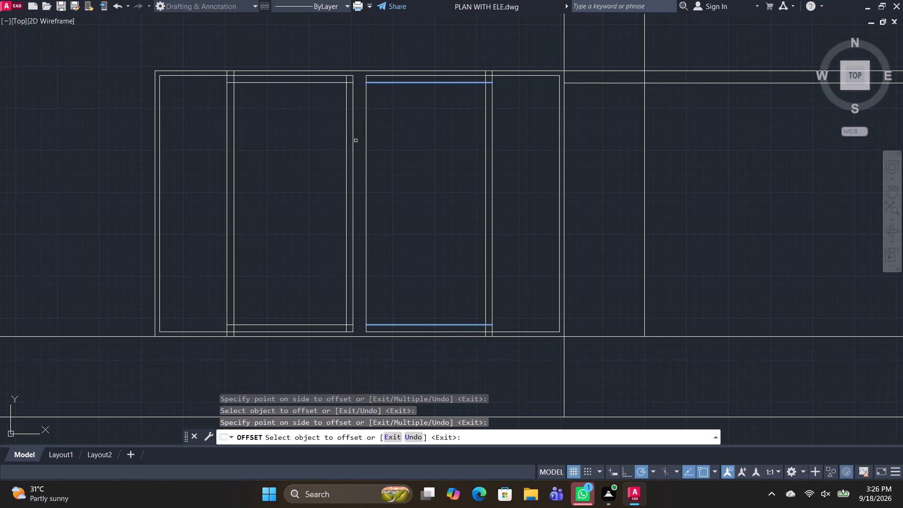
{"action": "left_click", "coordinate": [367, 148]}
{"action": "left_click", "coordinate": [359, 147]}
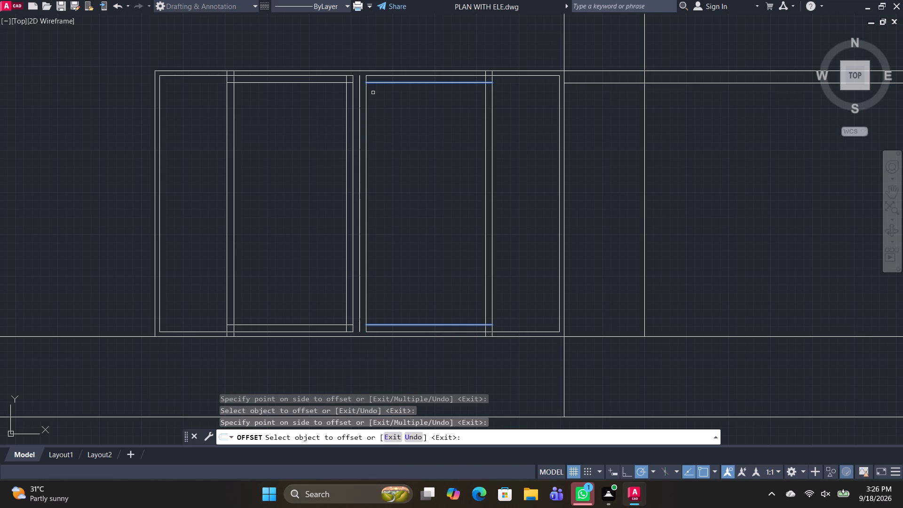
{"action": "left_click", "coordinate": [373, 83], "text": "shift"}
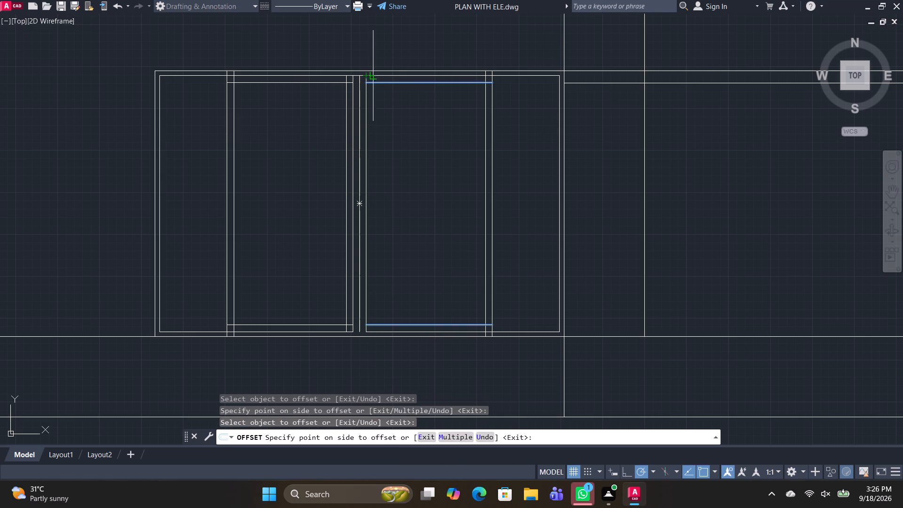
{"action": "left_click", "coordinate": [370, 84], "text": "shift"}
{"action": "scroll", "coordinate": [367, 78], "scroll_direction": "up", "scroll_amount": 1}
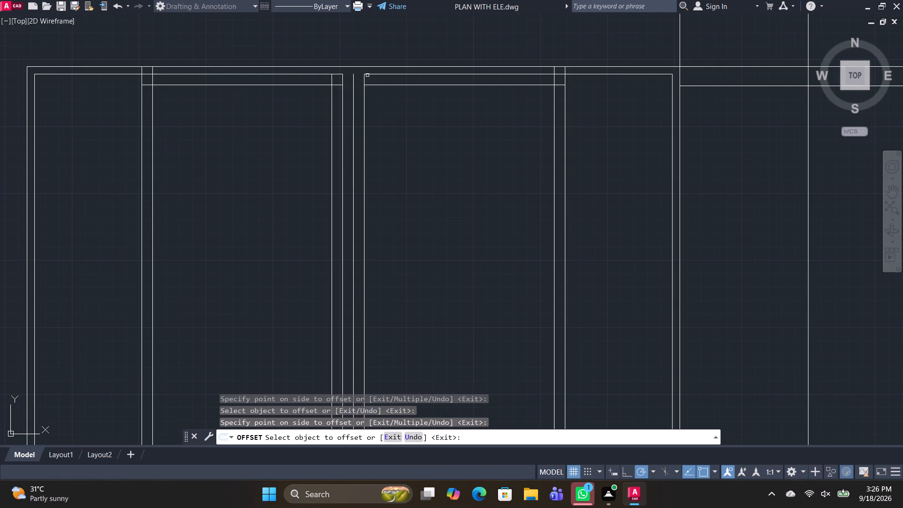
{"action": "key", "text": "Escape"}
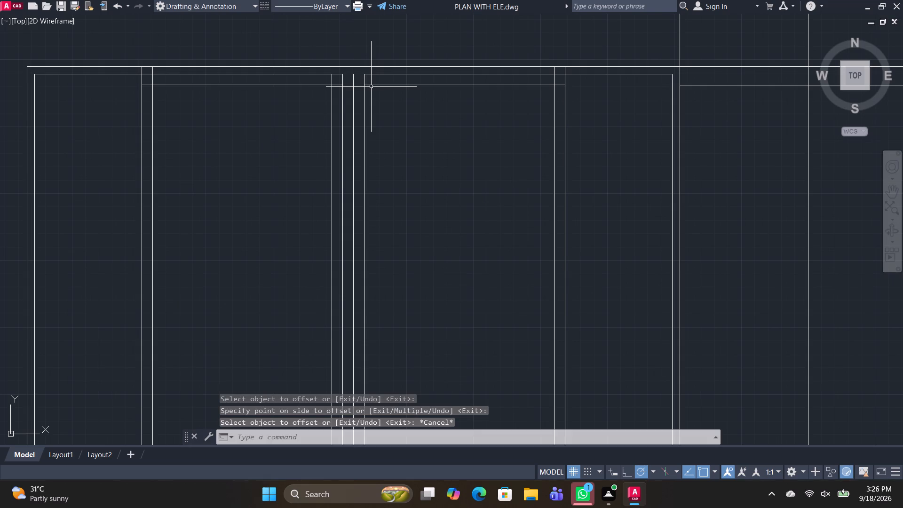
Extend the right panel's top lines to the central vertical and trim the overlapping line ends at the panels' top corners.
{"action": "type", "text": "TR"}
{"action": "key", "text": "space"}
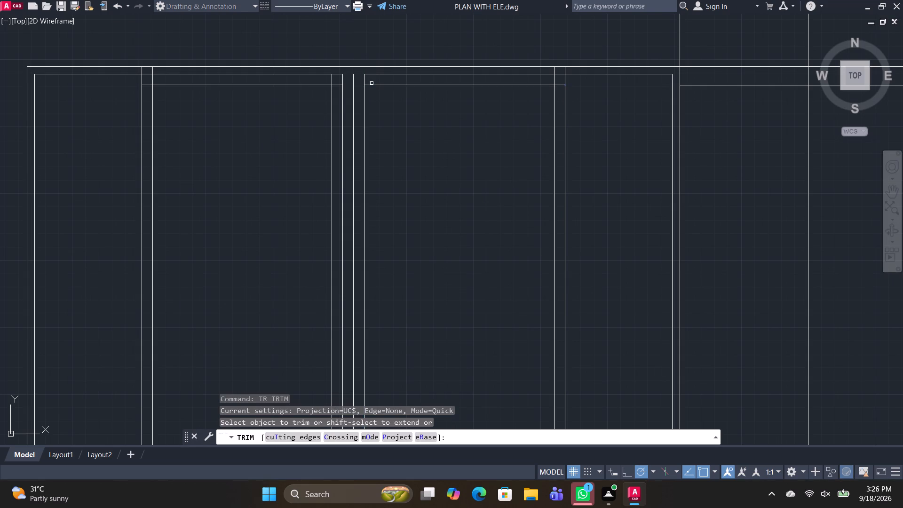
{"action": "left_click", "coordinate": [372, 84], "text": "shift"}
{"action": "left_click", "coordinate": [372, 75], "text": "shift"}
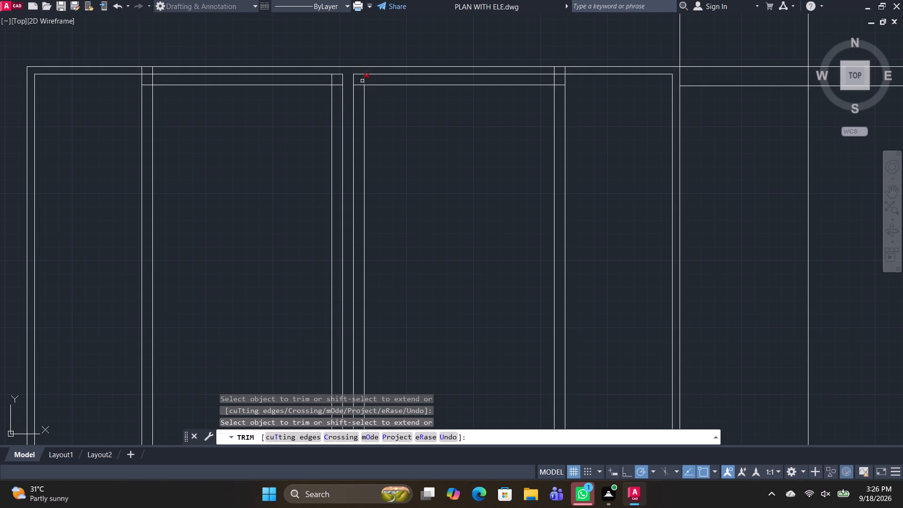
{"action": "left_click", "coordinate": [360, 84]}
{"action": "left_click", "coordinate": [364, 79]}
{"action": "left_click", "coordinate": [331, 79]}
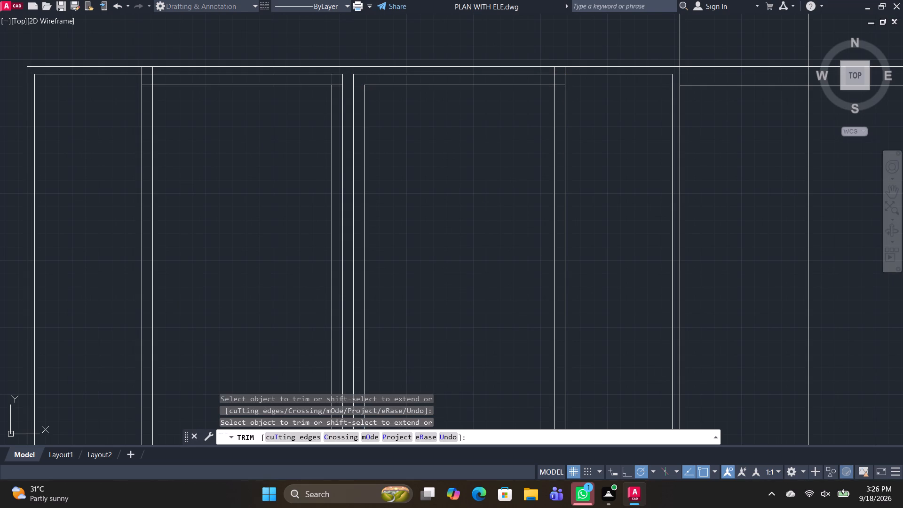
{"action": "left_click", "coordinate": [337, 86]}
{"action": "left_click", "coordinate": [146, 88]}
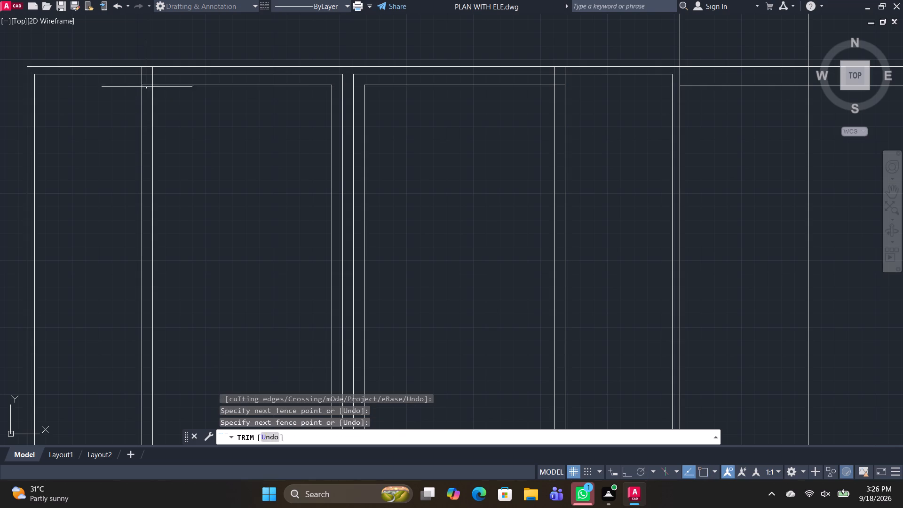
{"action": "left_click", "coordinate": [152, 80]}
Trim the overrunning line ends at the left panel's two bottom corners, including the side vertical below the offset bottom line.
{"action": "scroll", "coordinate": [254, 157], "scroll_direction": "down", "scroll_amount": 1}
{"action": "middle_click_drag", "start_coordinate": [280, 237], "coordinate": [299, 173]}
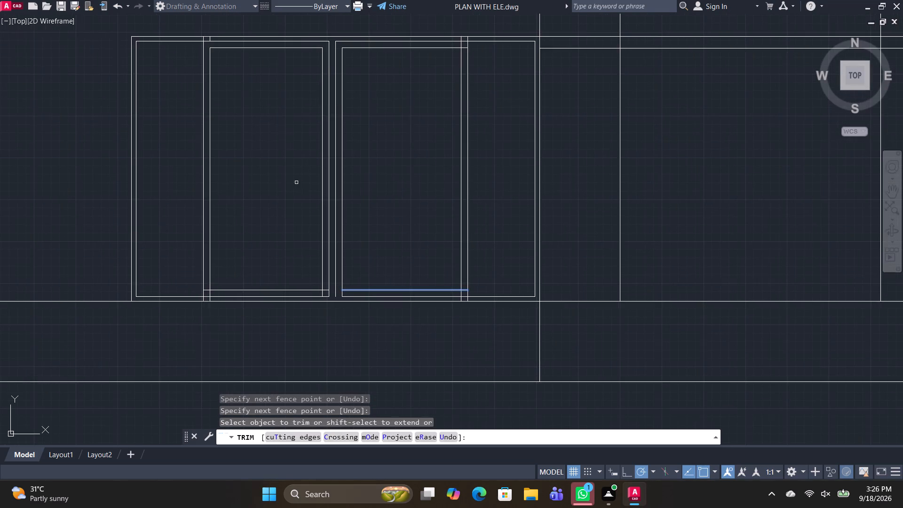
{"action": "scroll", "coordinate": [210, 282], "scroll_direction": "up", "scroll_amount": 2}
{"action": "left_click", "coordinate": [197, 303]}
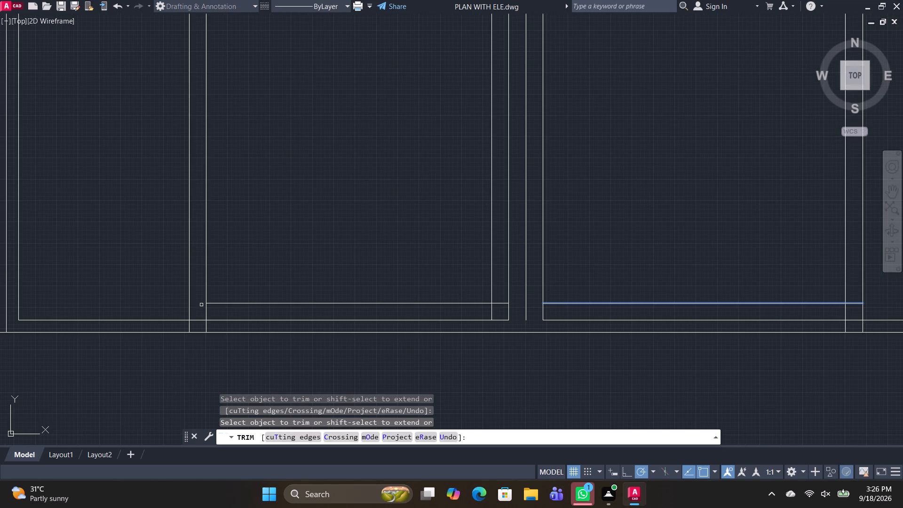
{"action": "left_click", "coordinate": [206, 312]}
{"action": "left_click", "coordinate": [206, 327]}
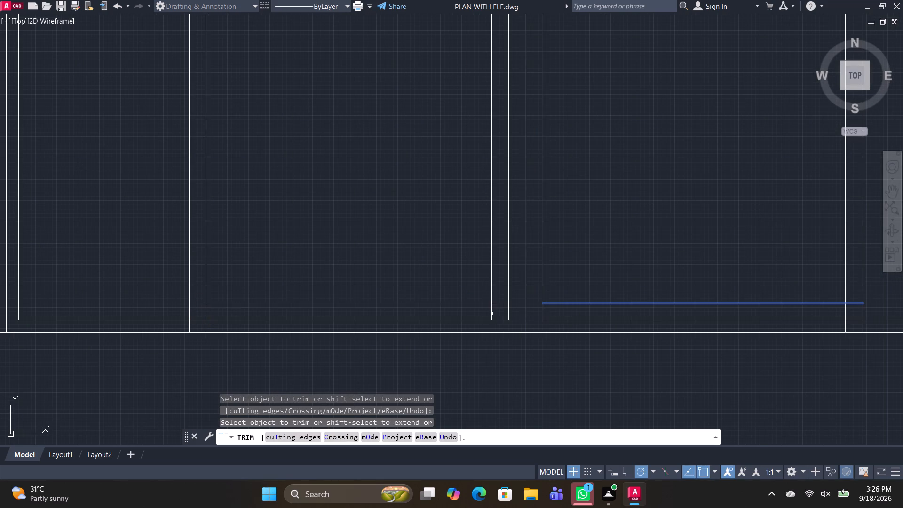
{"action": "left_click", "coordinate": [490, 313]}
{"action": "left_click", "coordinate": [497, 302]}
{"action": "left_click", "coordinate": [189, 325]}
Extend the right panel's central vertical and bottom line to meet, and trim the overrunning ends at its two bottom corners.
{"action": "left_click", "coordinate": [527, 312], "text": "shift"}
{"action": "middle_click_drag", "start_coordinate": [588, 327], "coordinate": [487, 334]}
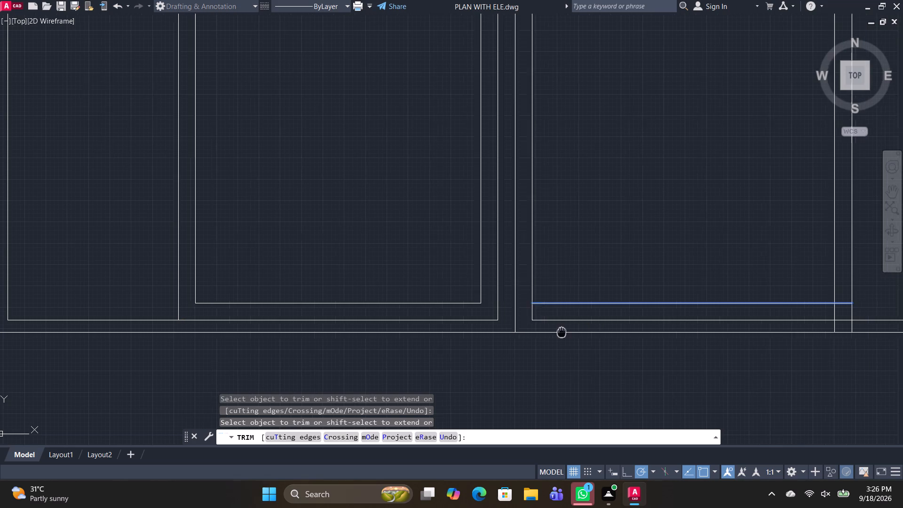
{"action": "middle_click_drag", "start_coordinate": [487, 334], "coordinate": [467, 332]}
{"action": "left_click", "coordinate": [428, 325], "text": "shift"}
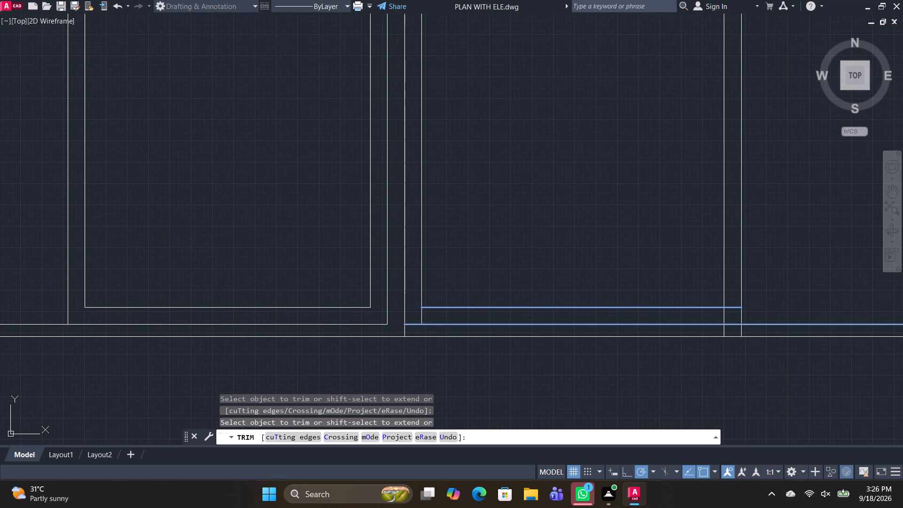
{"action": "left_click", "coordinate": [405, 330]}
{"action": "left_click", "coordinate": [423, 317]}
{"action": "left_click", "coordinate": [419, 316]}
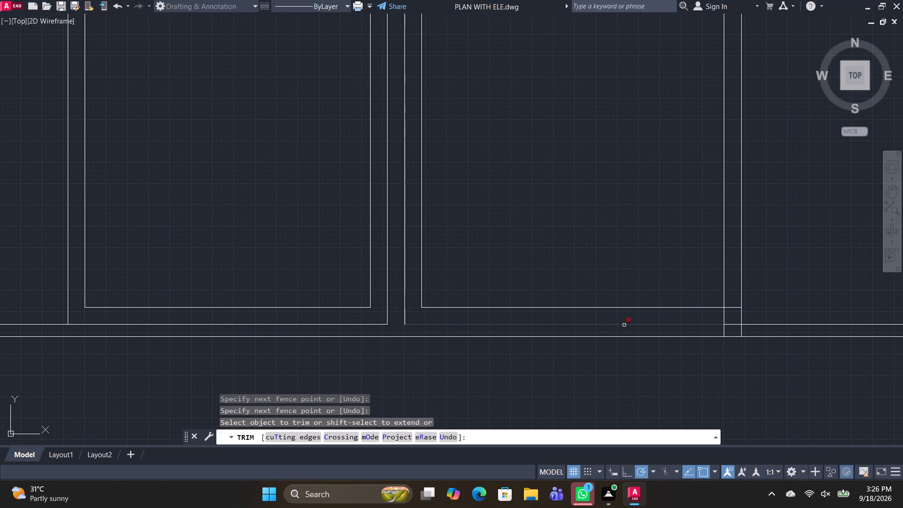
{"action": "left_click_drag", "start_coordinate": [722, 332], "coordinate": [726, 331]}
{"action": "left_click", "coordinate": [734, 311]}
{"action": "left_click_drag", "start_coordinate": [735, 300], "coordinate": [729, 320]}
{"action": "scroll", "coordinate": [714, 299], "scroll_direction": "down", "scroll_amount": 2}
{"action": "middle_click_drag", "start_coordinate": [670, 260], "coordinate": [603, 319]}
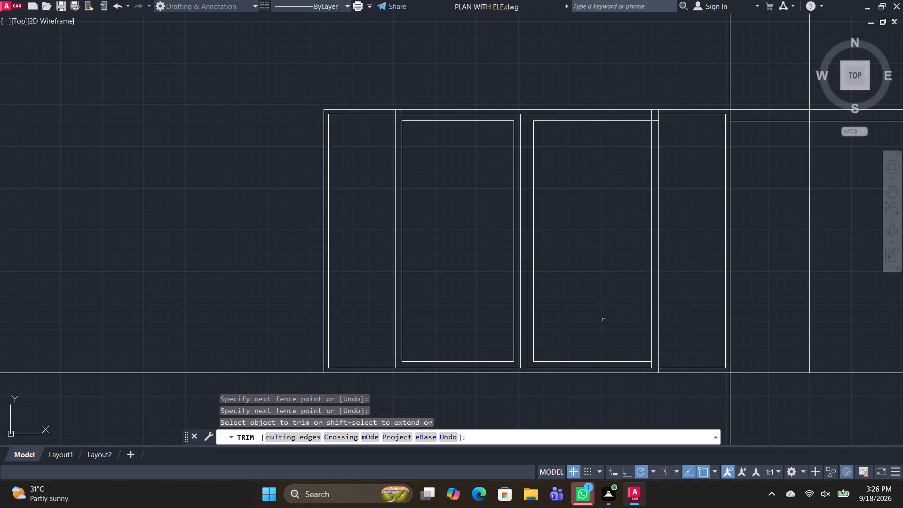
{"action": "scroll", "coordinate": [652, 361], "scroll_direction": "up", "scroll_amount": 1}
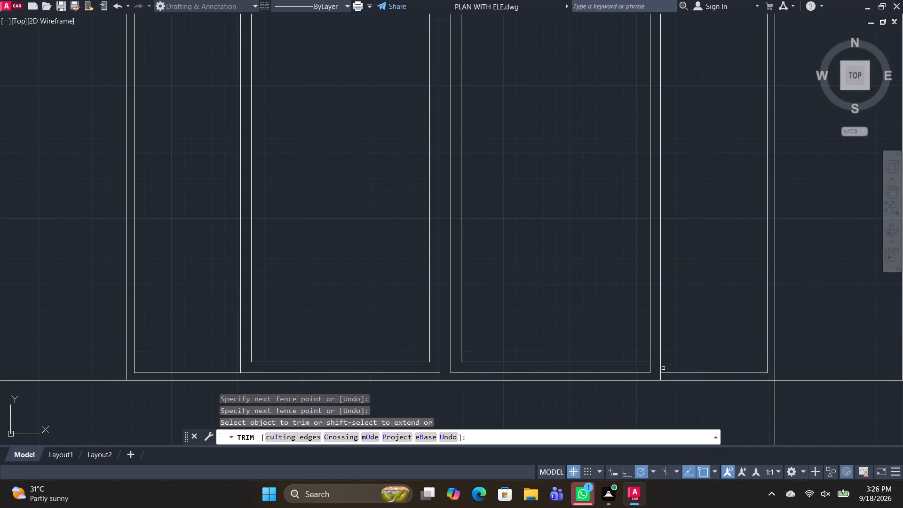
{"action": "left_click", "coordinate": [646, 373], "text": "shift"}
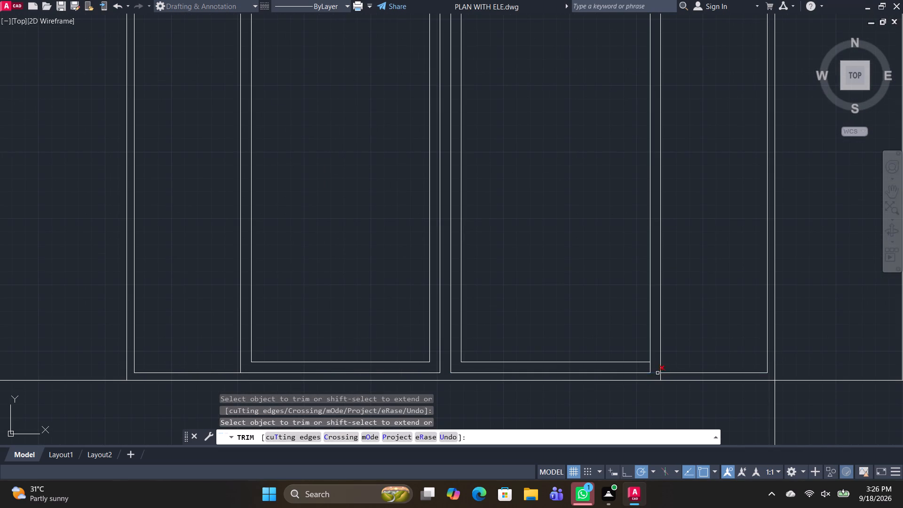
{"action": "left_click", "coordinate": [661, 376]}
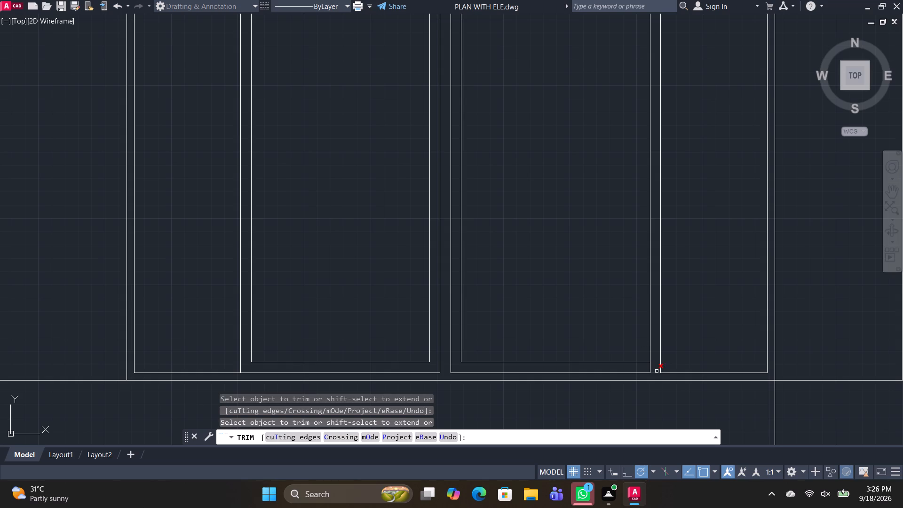
{"action": "left_click", "coordinate": [650, 369]}
Trim the overlapping inner vertical and inner top line at the right panel's upper outer corner.
{"action": "scroll", "coordinate": [591, 296], "scroll_direction": "down", "scroll_amount": 2}
{"action": "scroll", "coordinate": [614, 167], "scroll_direction": "up", "scroll_amount": 2}
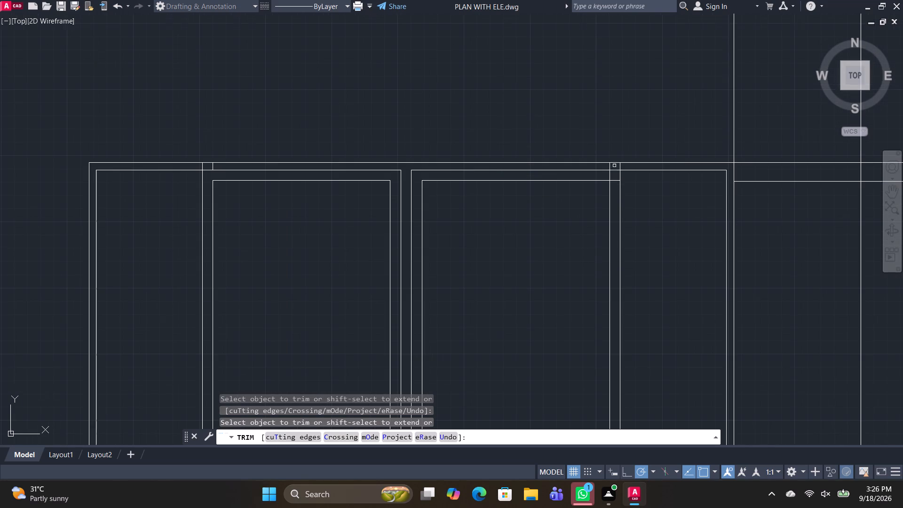
{"action": "left_click", "coordinate": [610, 175]}
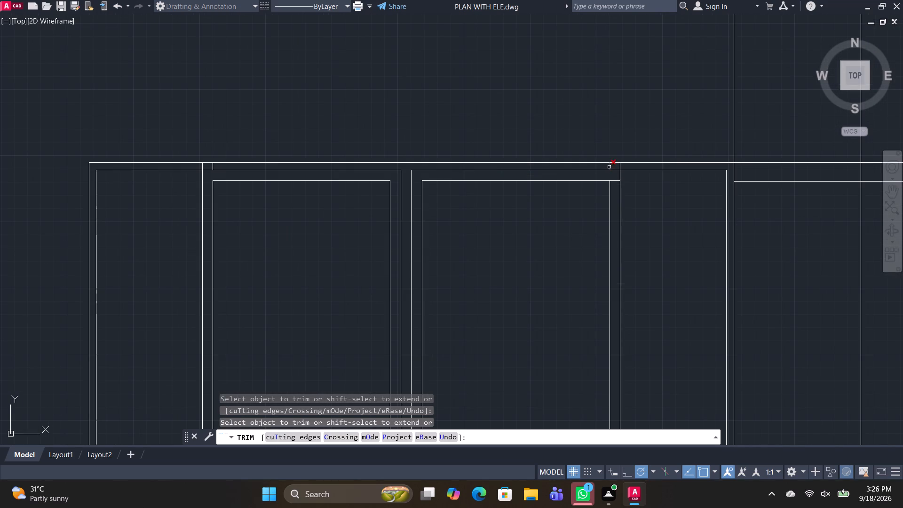
{"action": "left_click", "coordinate": [609, 167]}
{"action": "left_click", "coordinate": [616, 180]}
Trim the vertical line stubs between the offset top line and the frame's top edge above both panels.
{"action": "scroll", "coordinate": [412, 198], "scroll_direction": "down", "scroll_amount": 2}
{"action": "scroll", "coordinate": [344, 196], "scroll_direction": "up", "scroll_amount": 4}
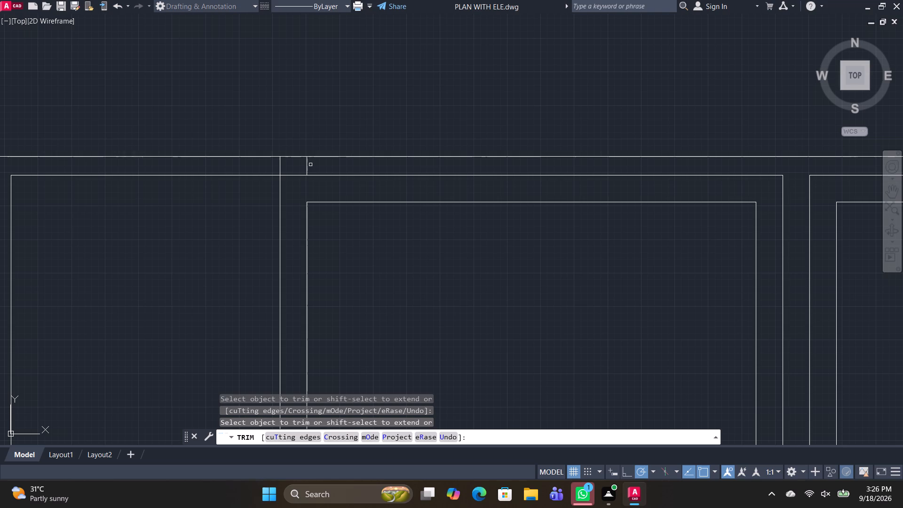
{"action": "left_click", "coordinate": [308, 164]}
{"action": "scroll", "coordinate": [367, 163], "scroll_direction": "down", "scroll_amount": 1}
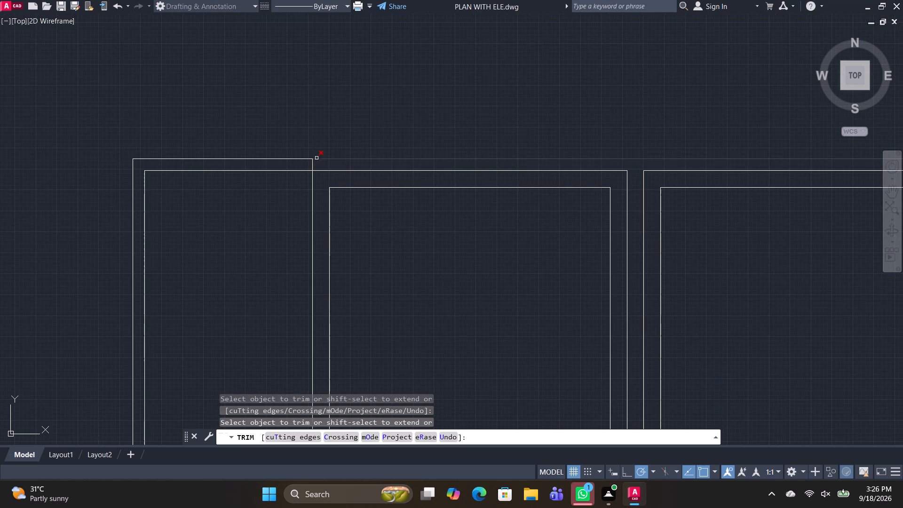
{"action": "left_click", "coordinate": [313, 162]}
{"action": "scroll", "coordinate": [376, 142], "scroll_direction": "down", "scroll_amount": 3}
{"action": "middle_click_drag", "start_coordinate": [453, 206], "coordinate": [412, 209]}
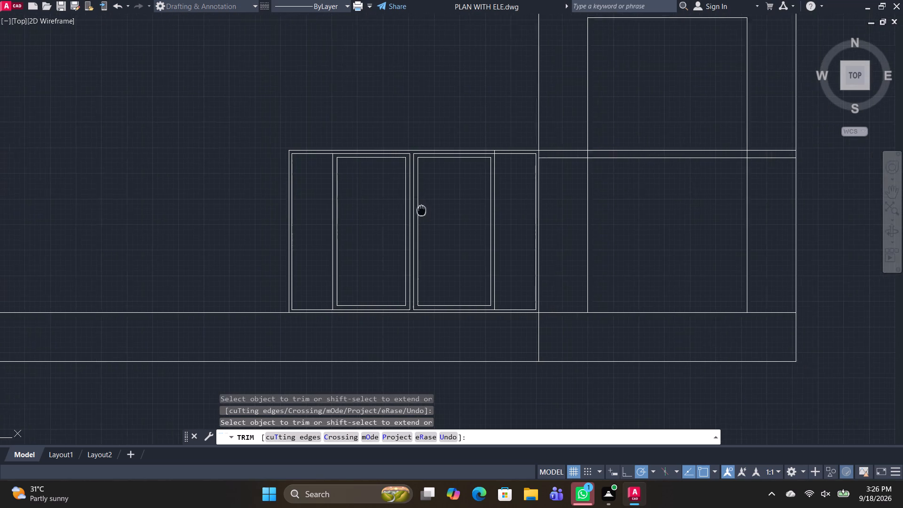
{"action": "middle_click_drag", "start_coordinate": [412, 209], "coordinate": [393, 210]}
{"action": "scroll", "coordinate": [489, 167], "scroll_direction": "up", "scroll_amount": 3}
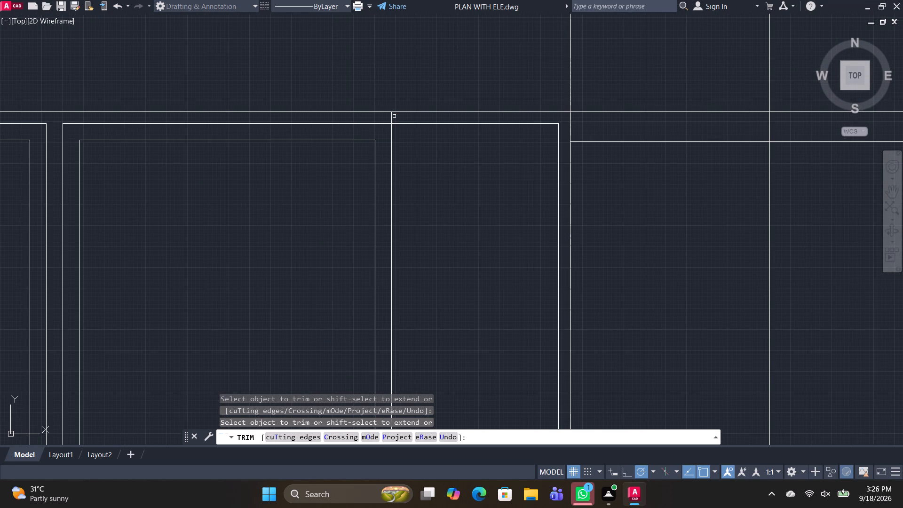
{"action": "left_click", "coordinate": [390, 118]}
{"action": "scroll", "coordinate": [414, 172], "scroll_direction": "down", "scroll_amount": 1}
{"action": "scroll", "coordinate": [412, 224], "scroll_direction": "down", "scroll_amount": 1}
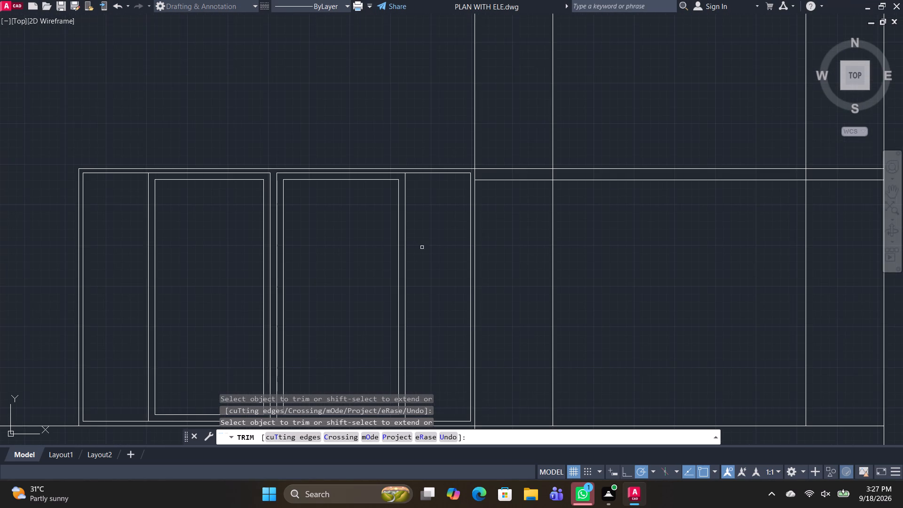
{"action": "middle_click_drag", "start_coordinate": [422, 256], "coordinate": [428, 190]}
Save the drawing.
{"action": "key", "text": "ctrl+s"}
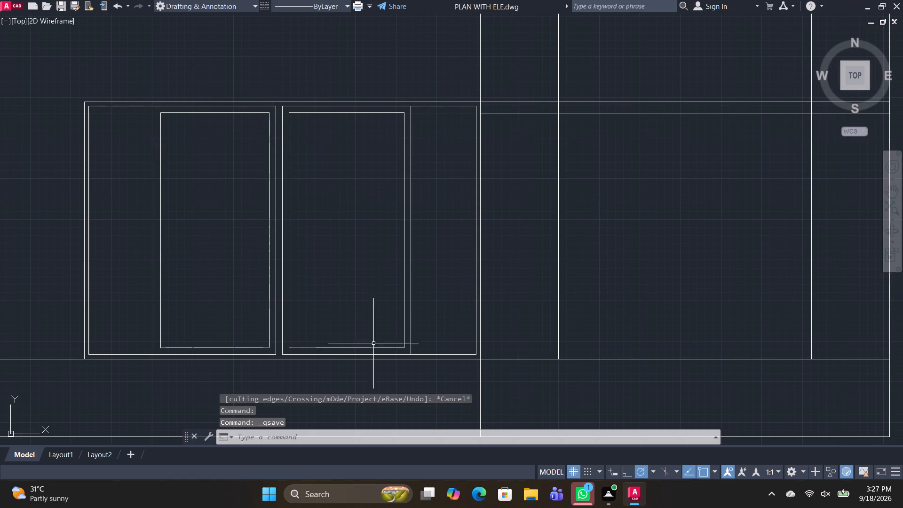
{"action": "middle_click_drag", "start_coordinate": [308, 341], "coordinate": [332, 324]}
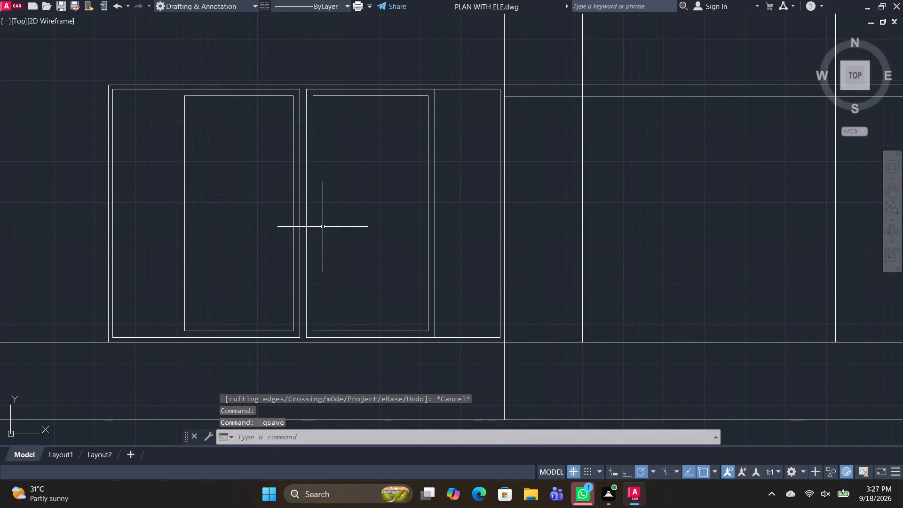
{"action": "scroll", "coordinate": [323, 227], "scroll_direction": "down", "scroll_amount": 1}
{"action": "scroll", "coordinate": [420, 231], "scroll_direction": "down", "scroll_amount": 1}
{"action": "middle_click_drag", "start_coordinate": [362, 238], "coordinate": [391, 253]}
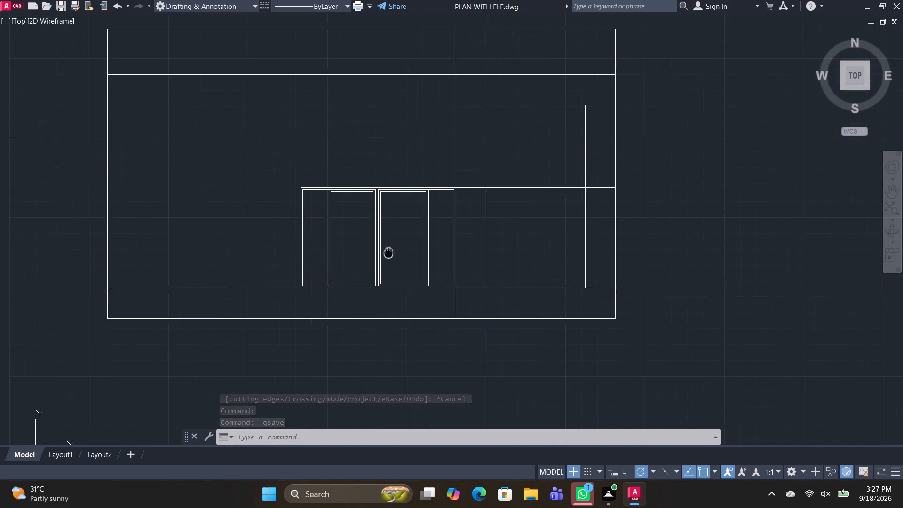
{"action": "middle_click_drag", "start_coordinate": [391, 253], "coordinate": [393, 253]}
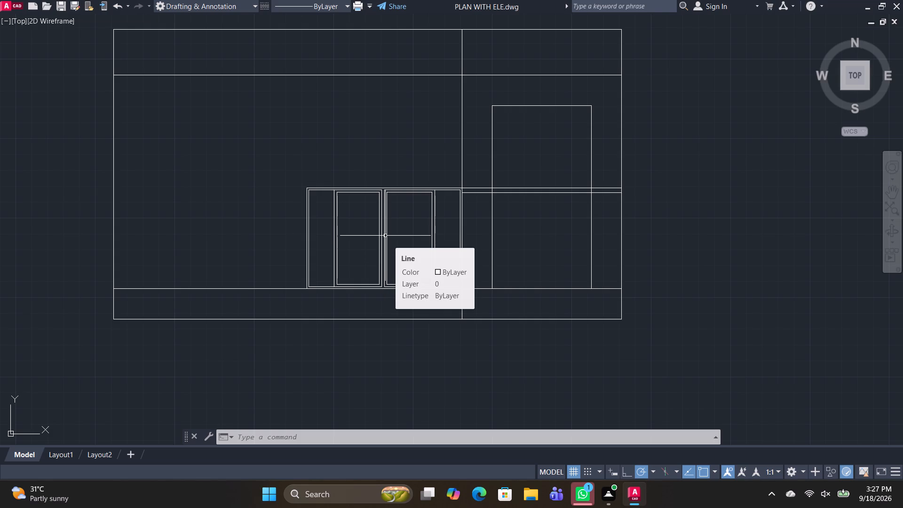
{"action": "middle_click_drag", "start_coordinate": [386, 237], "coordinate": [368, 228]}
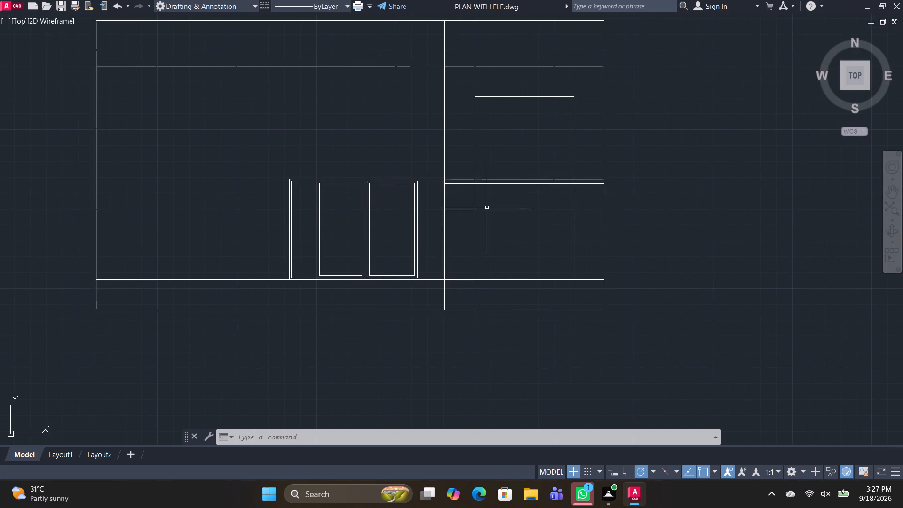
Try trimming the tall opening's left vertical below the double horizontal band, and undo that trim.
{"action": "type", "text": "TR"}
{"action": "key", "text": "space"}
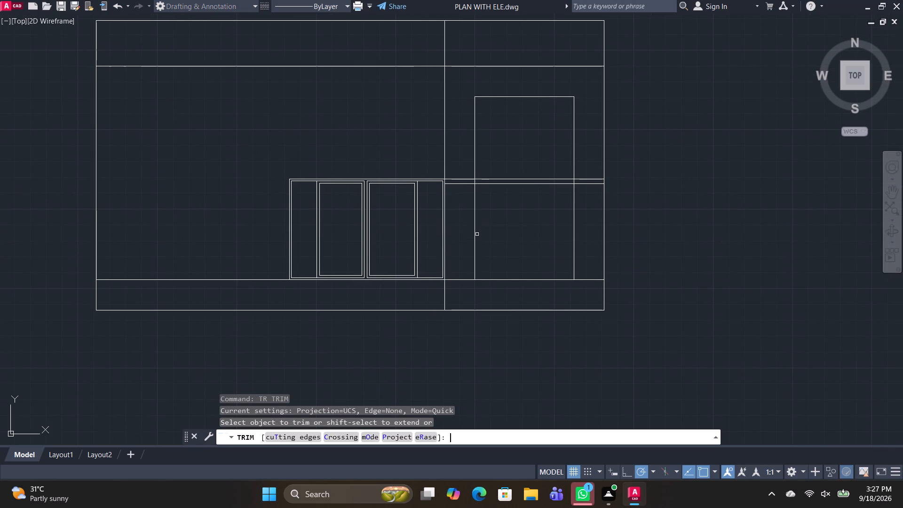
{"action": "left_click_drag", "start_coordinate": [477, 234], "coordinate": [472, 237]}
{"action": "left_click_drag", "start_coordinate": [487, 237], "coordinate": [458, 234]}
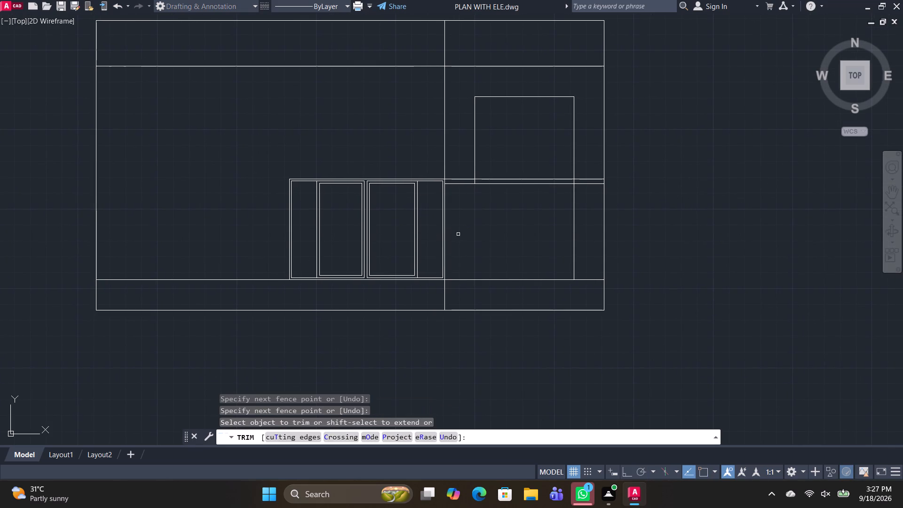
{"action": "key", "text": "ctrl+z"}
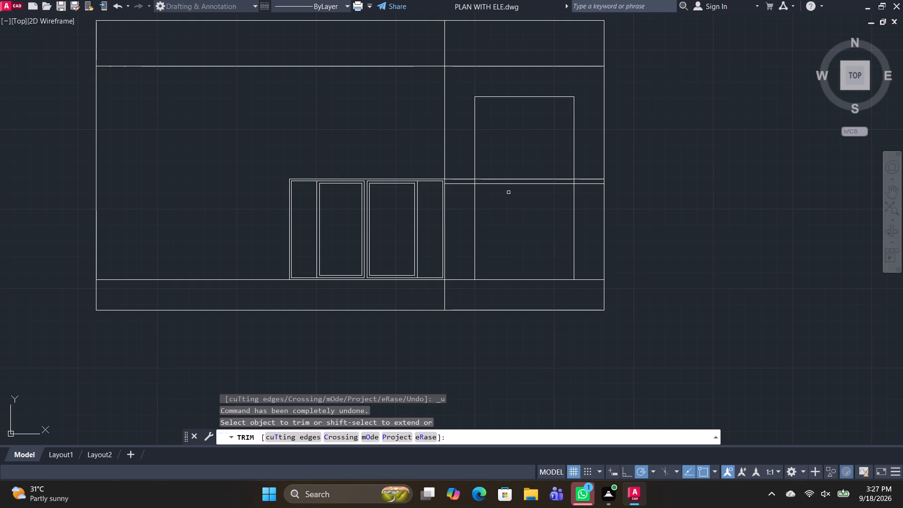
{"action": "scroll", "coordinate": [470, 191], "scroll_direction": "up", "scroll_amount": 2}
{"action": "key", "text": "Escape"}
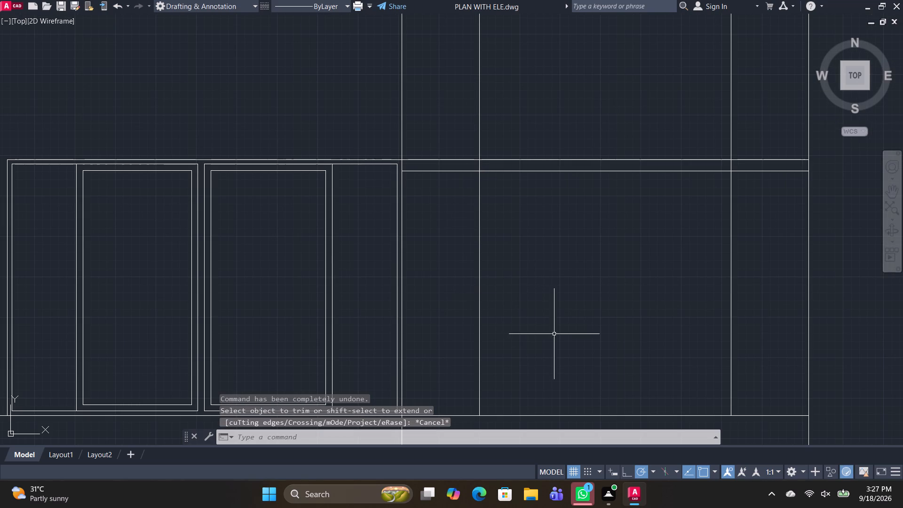
Copy the band's lower line down the tall opening as a 20-item array fitted to the base line.
{"action": "middle_click_drag", "start_coordinate": [565, 343], "coordinate": [539, 316]}
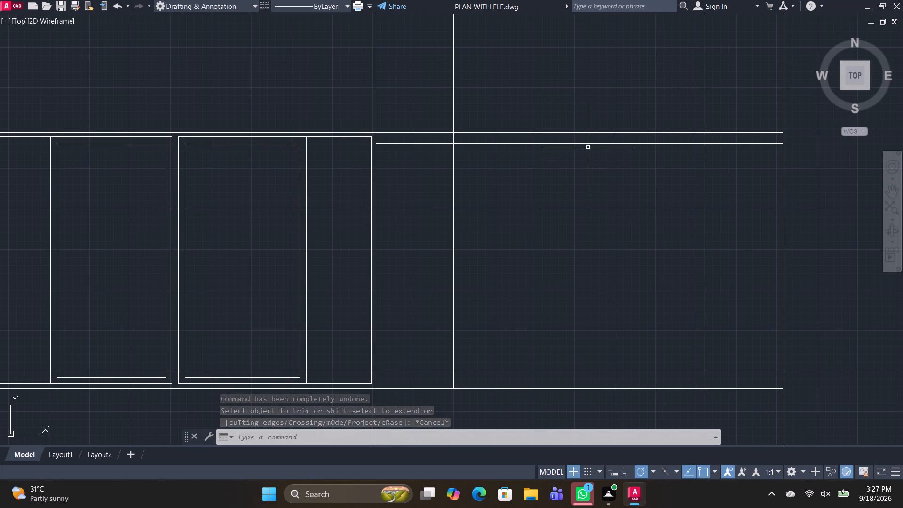
{"action": "left_click", "coordinate": [590, 142]}
{"action": "left_click", "coordinate": [562, 176]}
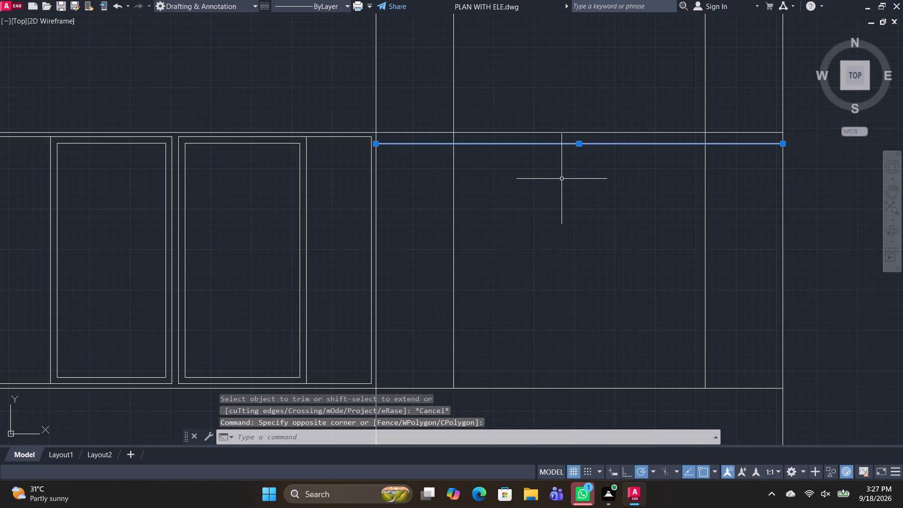
{"action": "type", "text": "CO"}
{"action": "key", "text": "space"}
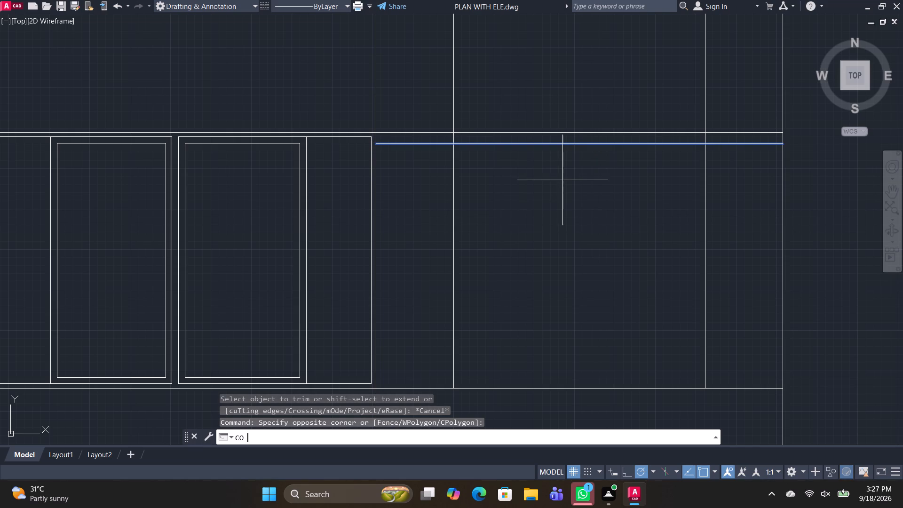
{"action": "left_click", "coordinate": [705, 143]}
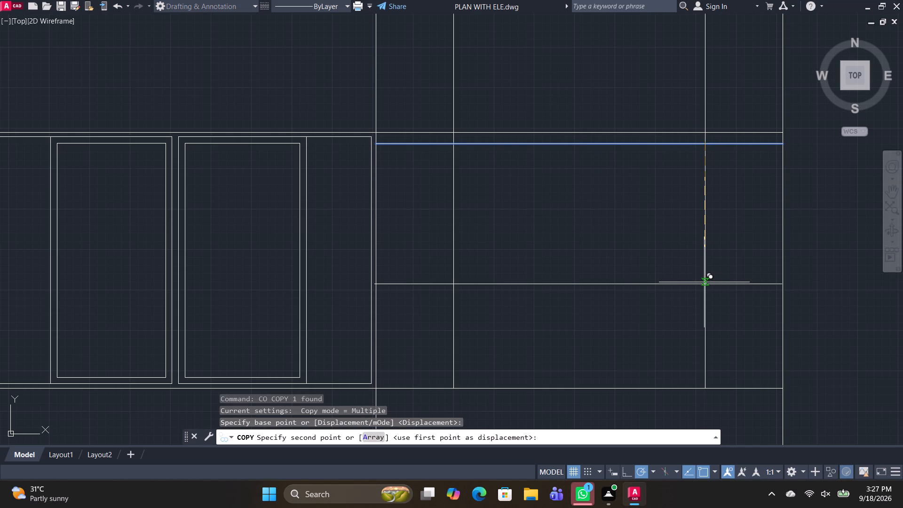
{"action": "type", "text": "A"}
{"action": "key", "text": "space"}
{"action": "type", "text": "20"}
{"action": "key", "text": "Return"}
{"action": "key", "text": "f"}
{"action": "key", "text": "space"}
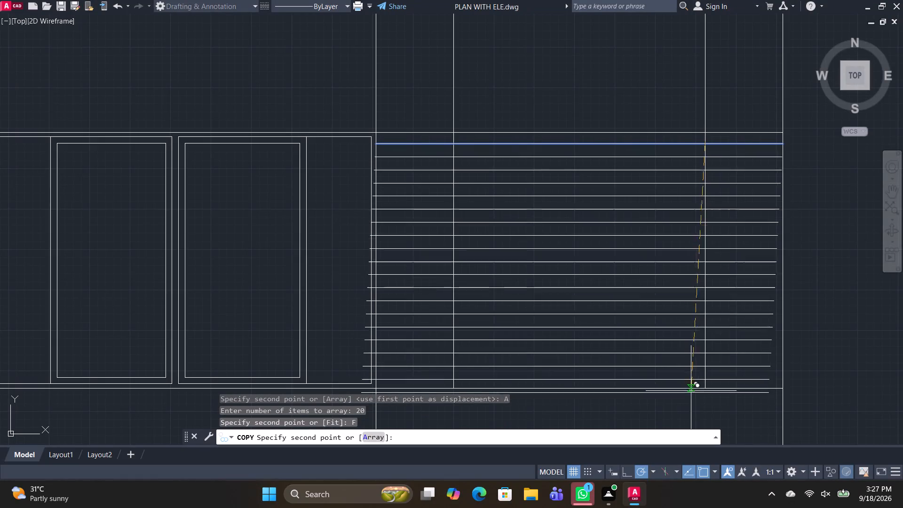
{"action": "left_click", "coordinate": [704, 387]}
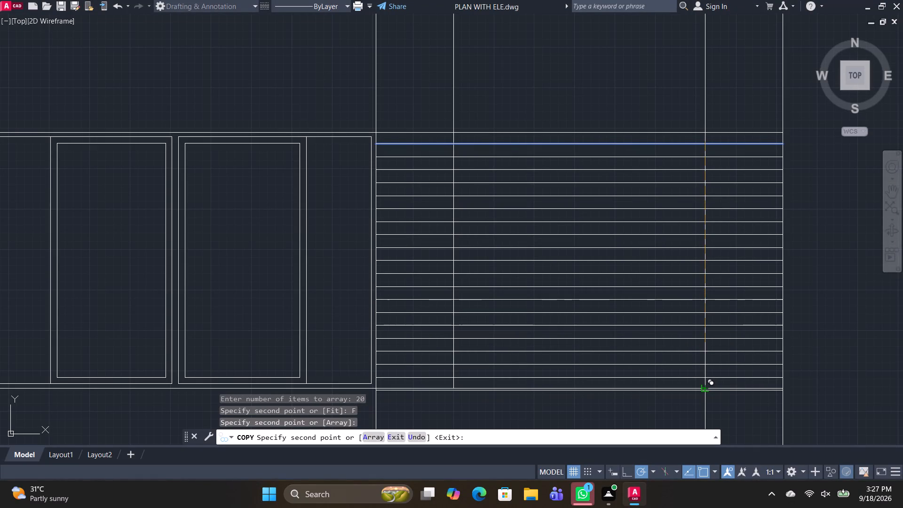
{"action": "key", "text": "Escape"}
Trim the copied horizontal lines between the long vertical wall line and the tall opening's left side.
{"action": "type", "text": "TR"}
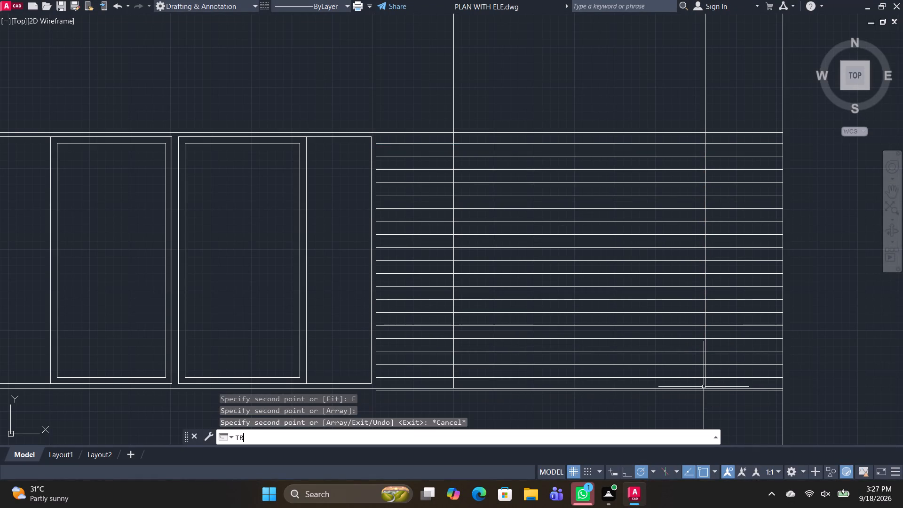
{"action": "key", "text": "space"}
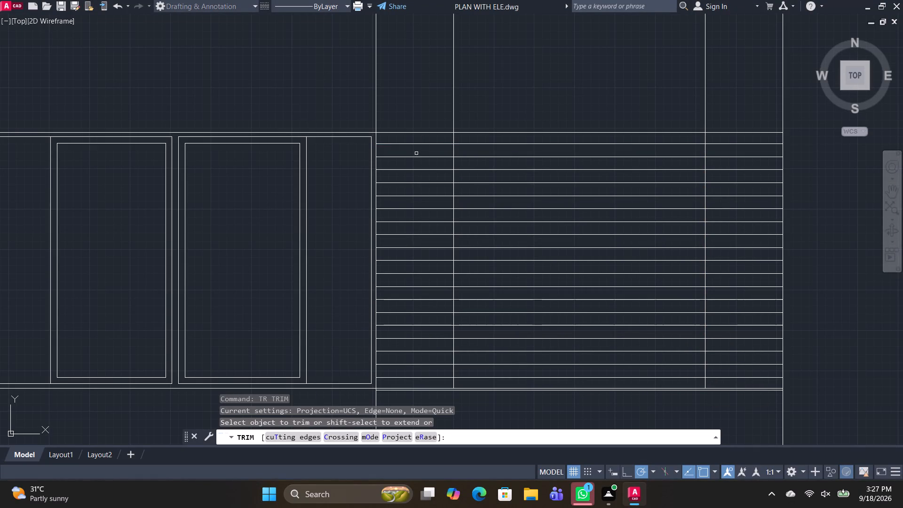
{"action": "left_click_drag", "start_coordinate": [417, 149], "coordinate": [428, 392]}
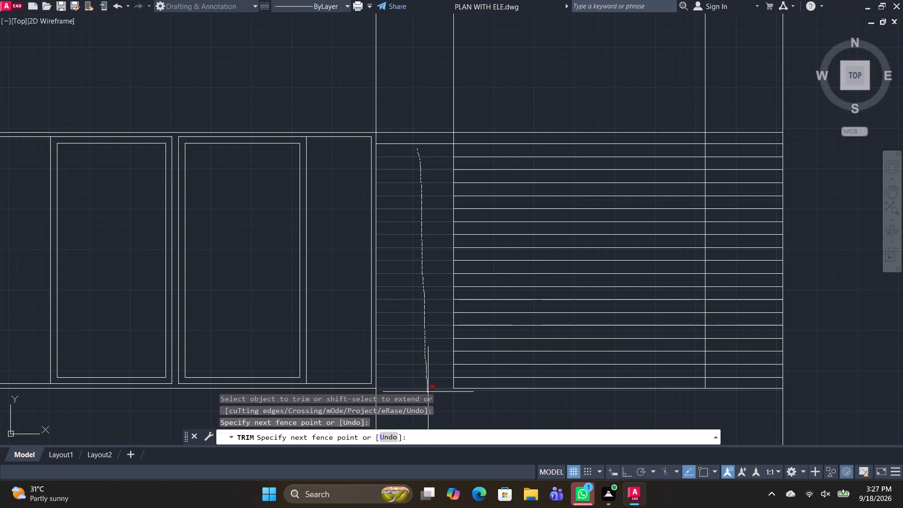
{"action": "left_click_drag", "start_coordinate": [428, 392], "coordinate": [428, 390]}
{"action": "middle_click_drag", "start_coordinate": [427, 381], "coordinate": [424, 301]}
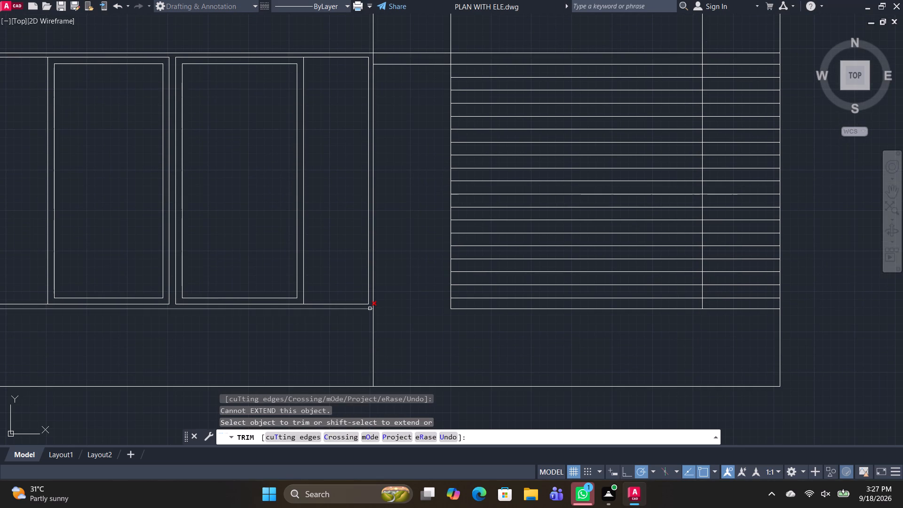
{"action": "left_click", "coordinate": [460, 309], "text": "shift"}
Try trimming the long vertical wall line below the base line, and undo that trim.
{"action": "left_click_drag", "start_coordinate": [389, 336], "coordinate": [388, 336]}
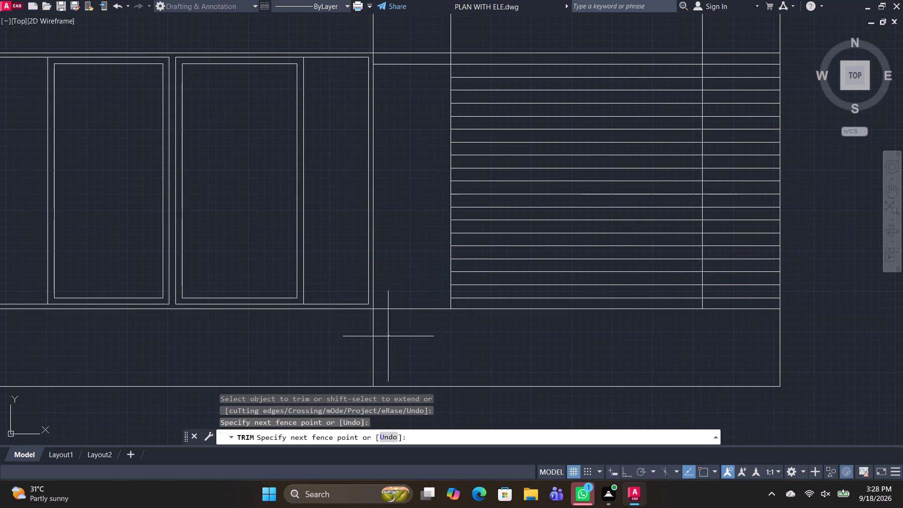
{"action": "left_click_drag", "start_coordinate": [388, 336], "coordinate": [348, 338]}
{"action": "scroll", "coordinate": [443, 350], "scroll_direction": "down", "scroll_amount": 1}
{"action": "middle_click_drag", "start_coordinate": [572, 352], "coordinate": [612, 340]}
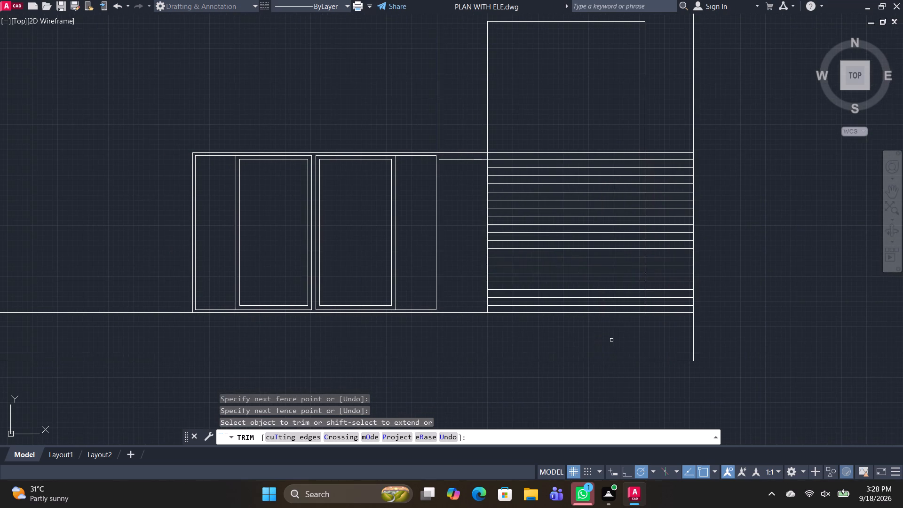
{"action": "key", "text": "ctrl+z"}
Trim the band and slat lines between the tall opening's right side and the elevation's right edge.
{"action": "scroll", "coordinate": [464, 338], "scroll_direction": "down", "scroll_amount": 3}
{"action": "scroll", "coordinate": [494, 259], "scroll_direction": "up", "scroll_amount": 1}
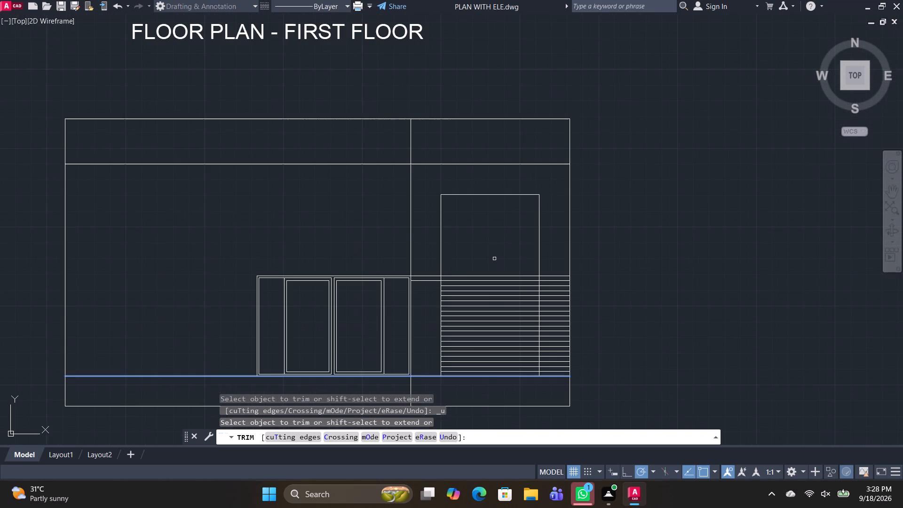
{"action": "left_click_drag", "start_coordinate": [554, 264], "coordinate": [559, 278]}
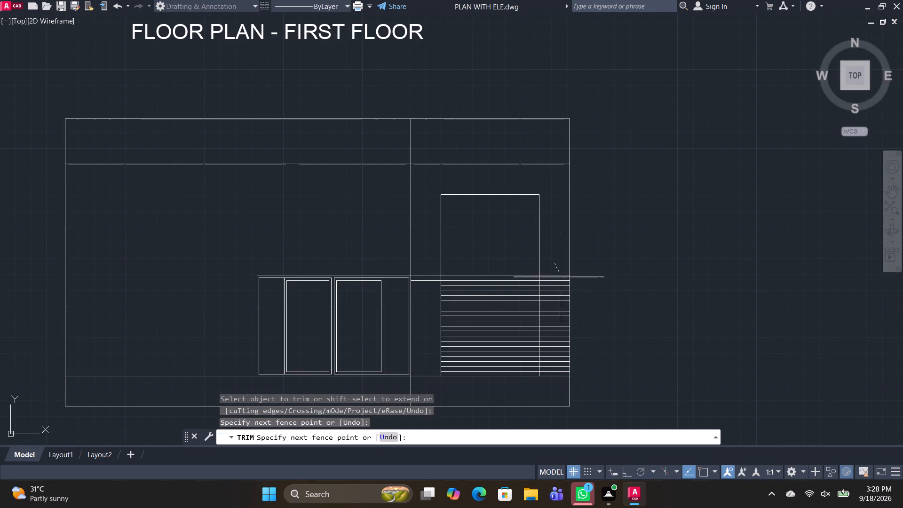
{"action": "left_click_drag", "start_coordinate": [559, 278], "coordinate": [561, 373]}
{"action": "middle_click_drag", "start_coordinate": [555, 345], "coordinate": [558, 341]}
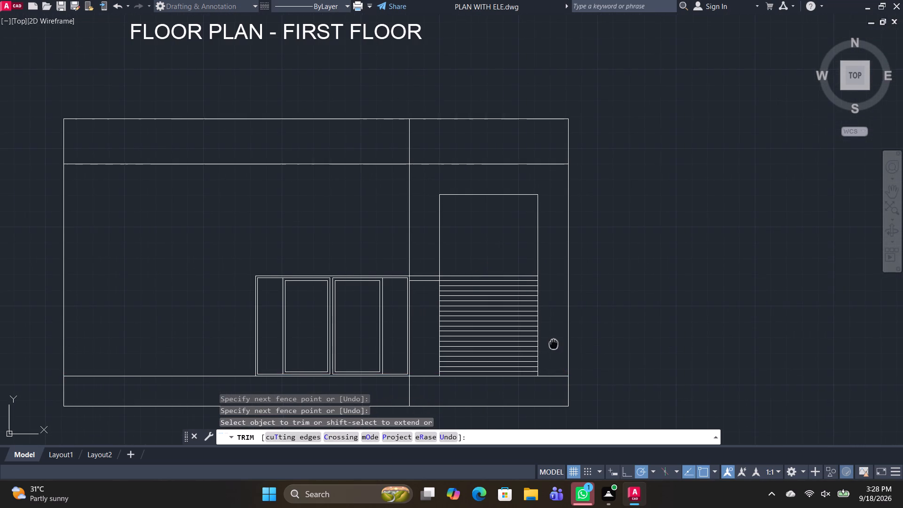
{"action": "middle_click_drag", "start_coordinate": [558, 341], "coordinate": [574, 327]}
{"action": "key", "text": "space"}
Copy the band's upper line up the tall opening as a 16-item array fitted to the opening's top edge.
{"action": "left_click", "coordinate": [528, 256]}
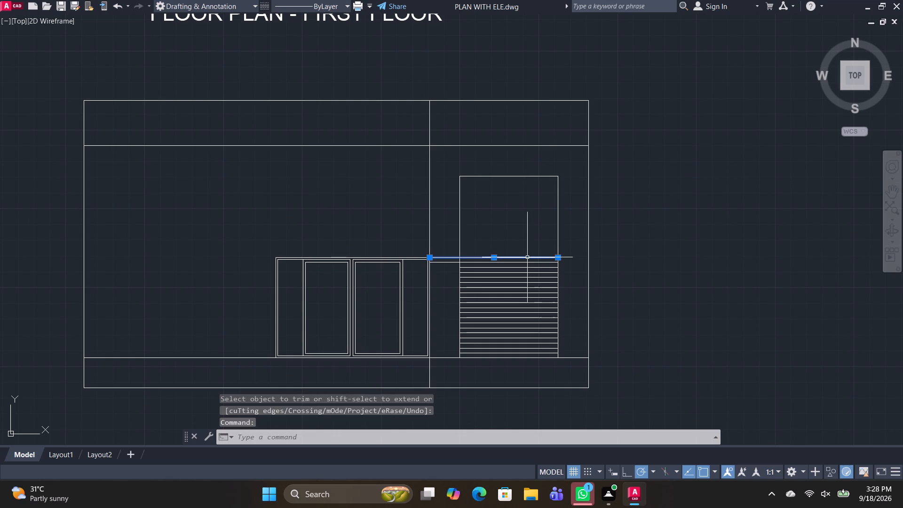
{"action": "type", "text": "CO"}
{"action": "key", "text": "space"}
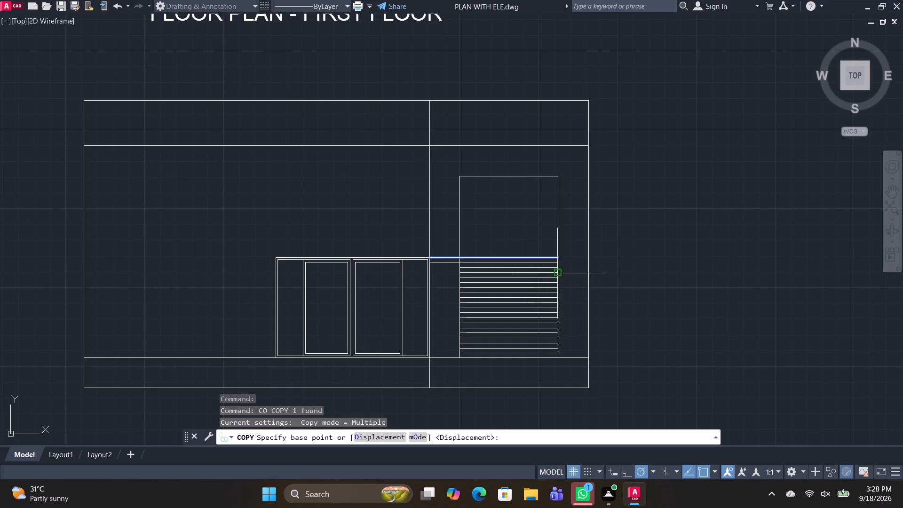
{"action": "scroll", "coordinate": [558, 275], "scroll_direction": "up", "scroll_amount": 1}
{"action": "left_click", "coordinate": [559, 246]}
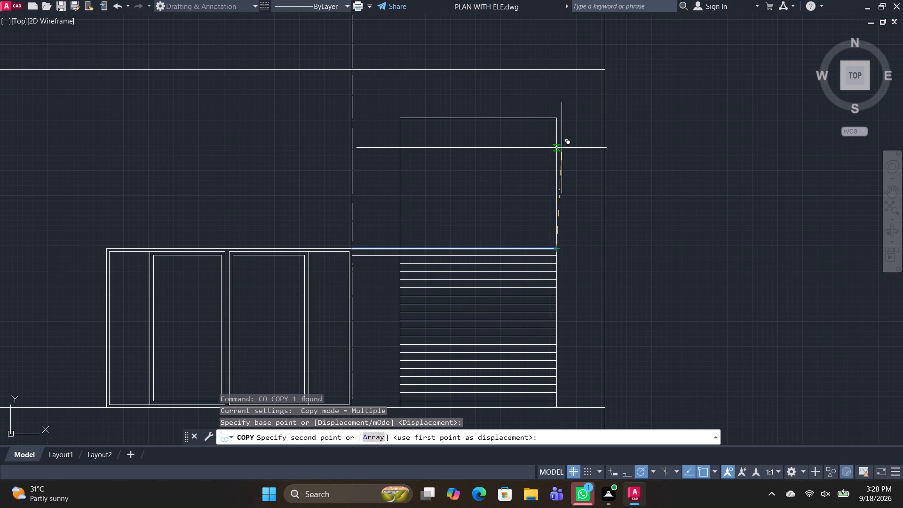
{"action": "type", "text": "A 1"}
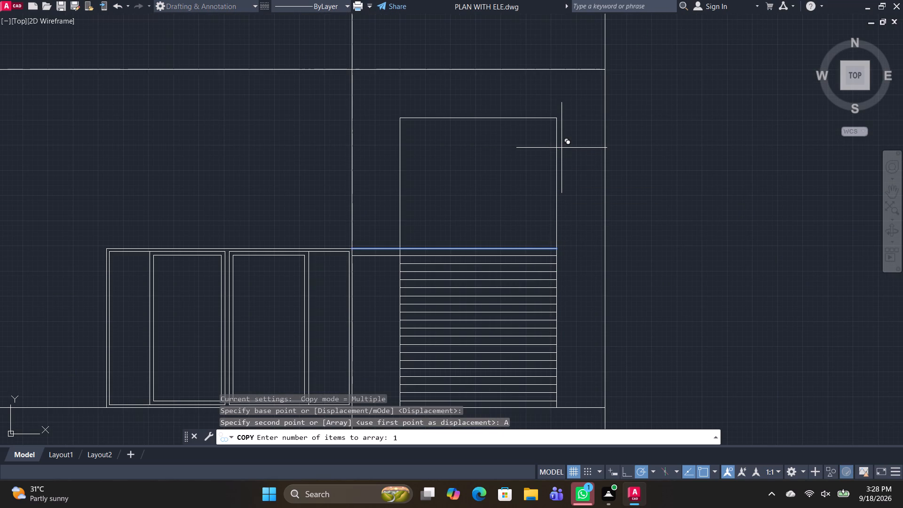
{"action": "key", "text": "6"}
{"action": "key", "text": "Return"}
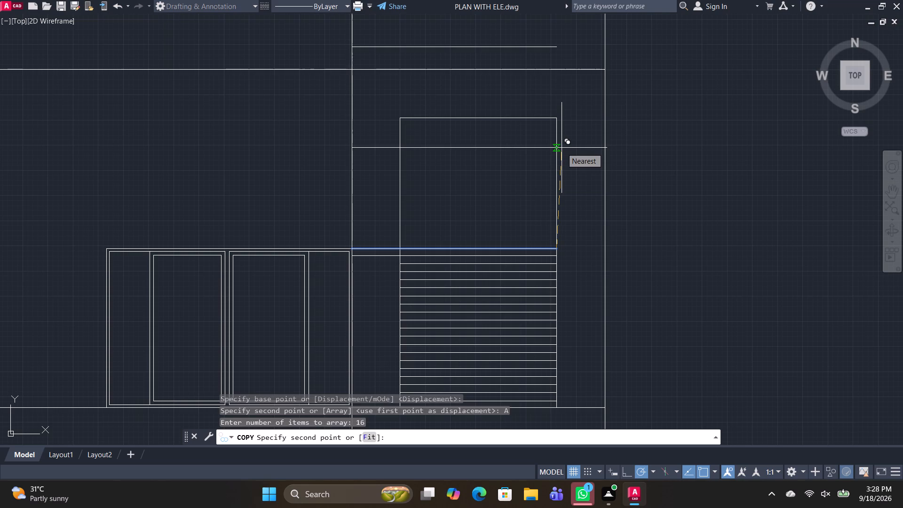
{"action": "type", "text": "F"}
{"action": "key", "text": "space"}
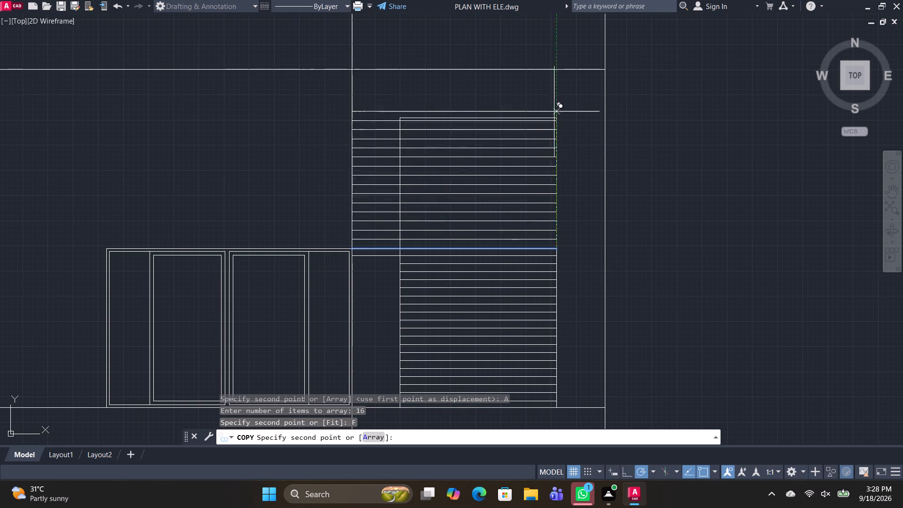
{"action": "left_click", "coordinate": [556, 115]}
{"action": "key", "text": "space"}
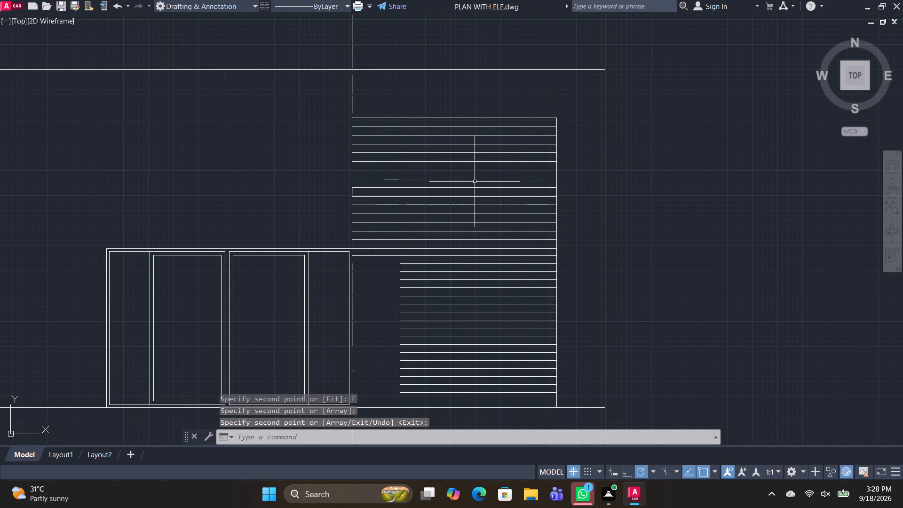
Trim the upper slat lines between the long vertical wall line and the tall opening's left side, above the band.
{"action": "type", "text": "TR"}
{"action": "key", "text": "space"}
{"action": "left_click_drag", "start_coordinate": [387, 103], "coordinate": [395, 210]}
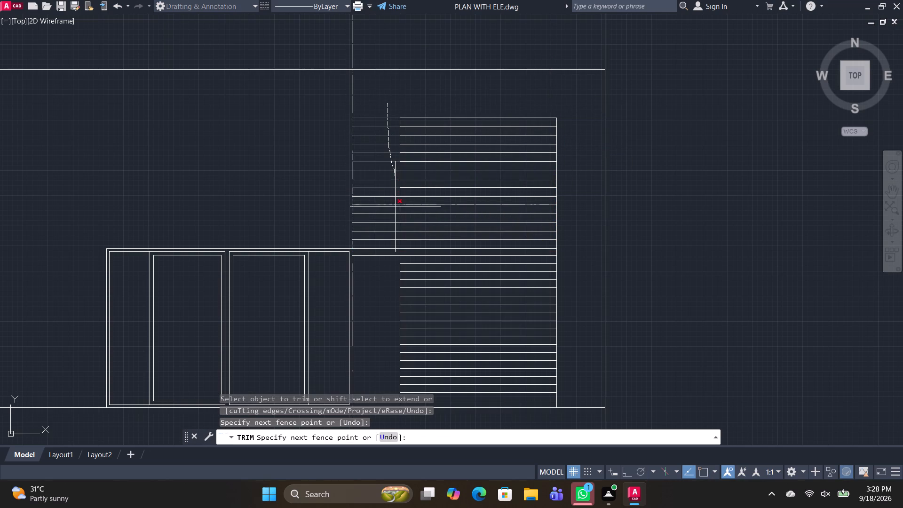
{"action": "left_click_drag", "start_coordinate": [395, 210], "coordinate": [390, 246]}
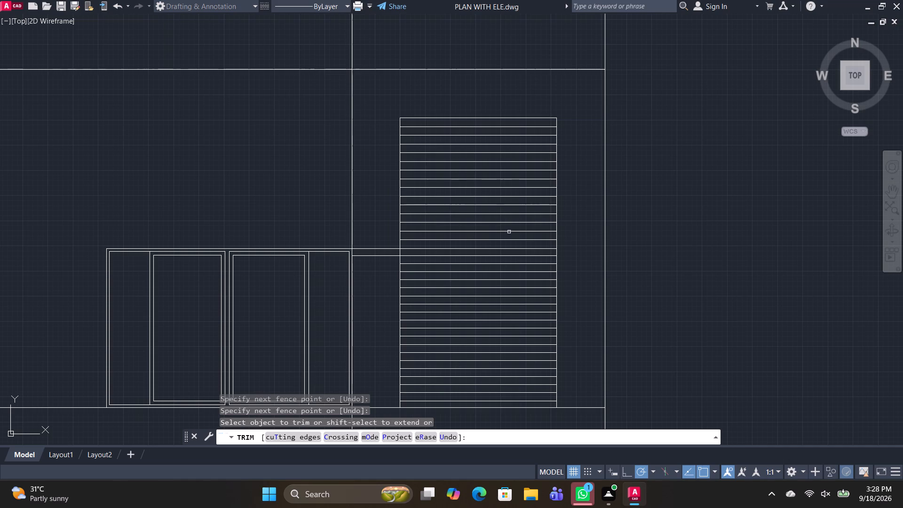
{"action": "key", "text": "space"}
Save the drawing.
{"action": "scroll", "coordinate": [619, 254], "scroll_direction": "down", "scroll_amount": 1}
{"action": "key", "text": "ctrl+s"}
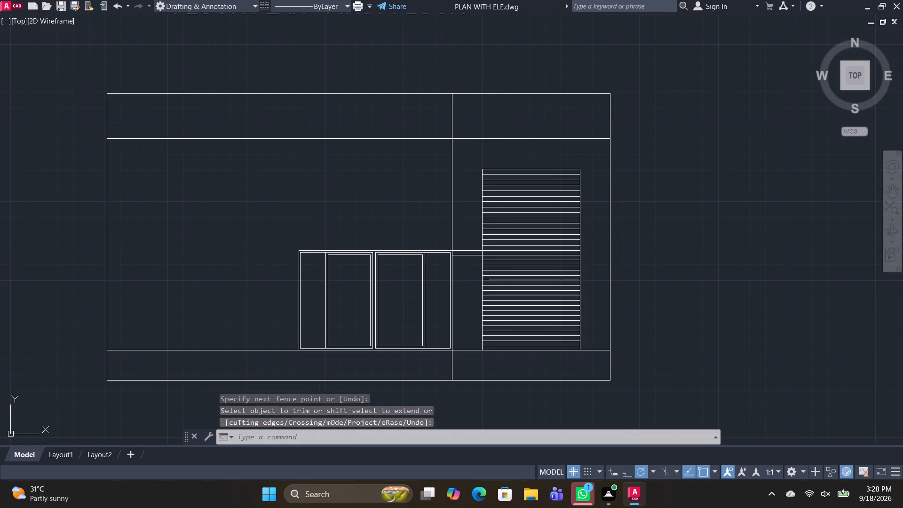
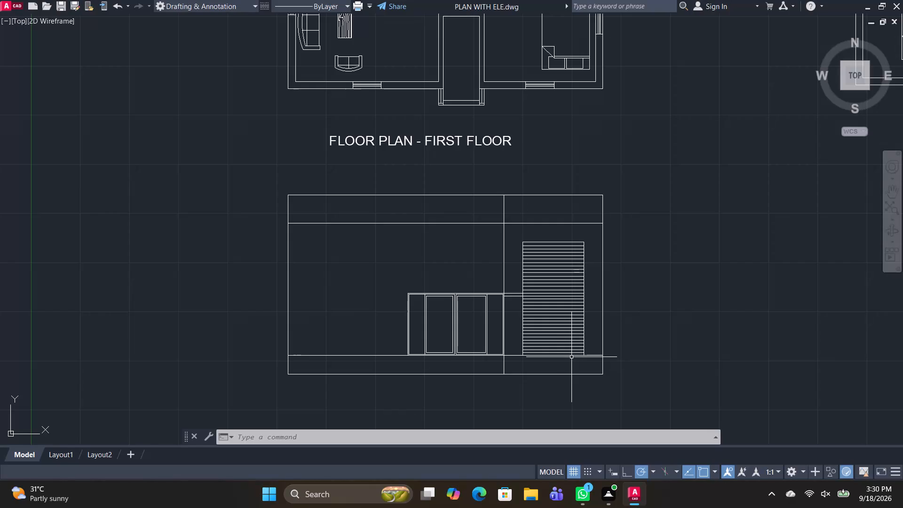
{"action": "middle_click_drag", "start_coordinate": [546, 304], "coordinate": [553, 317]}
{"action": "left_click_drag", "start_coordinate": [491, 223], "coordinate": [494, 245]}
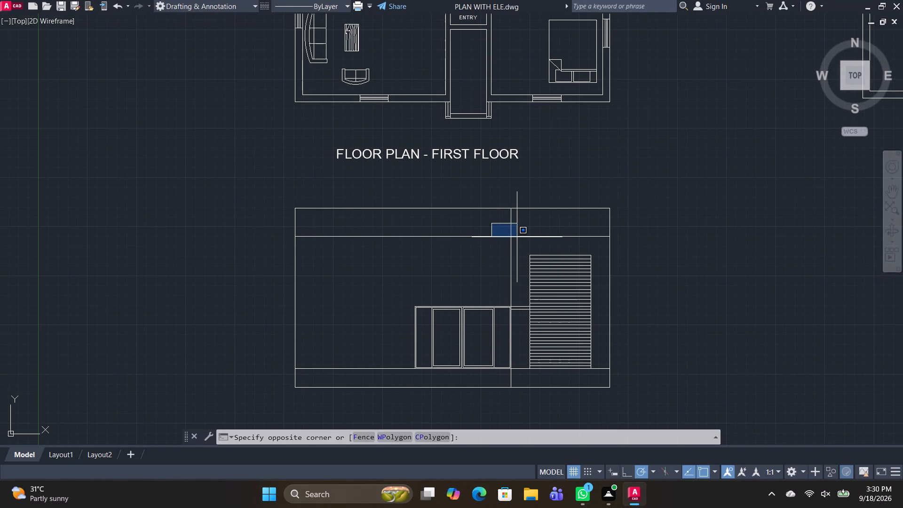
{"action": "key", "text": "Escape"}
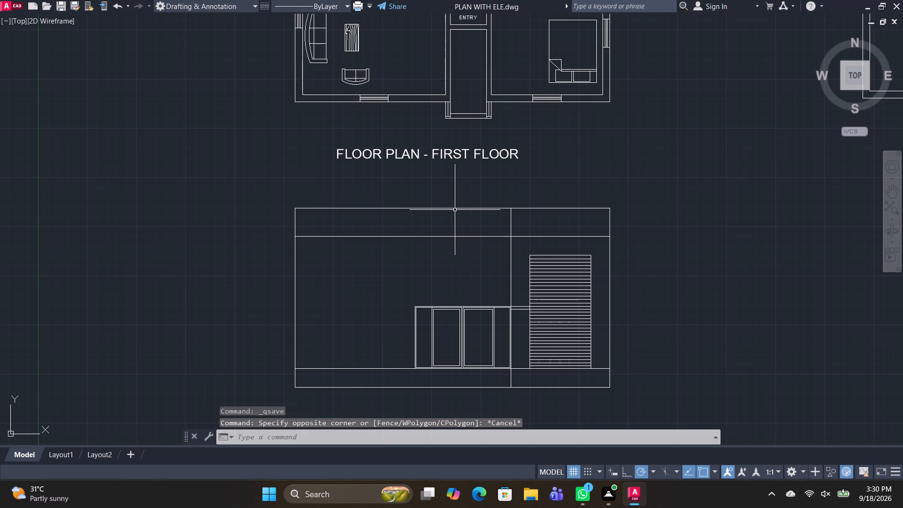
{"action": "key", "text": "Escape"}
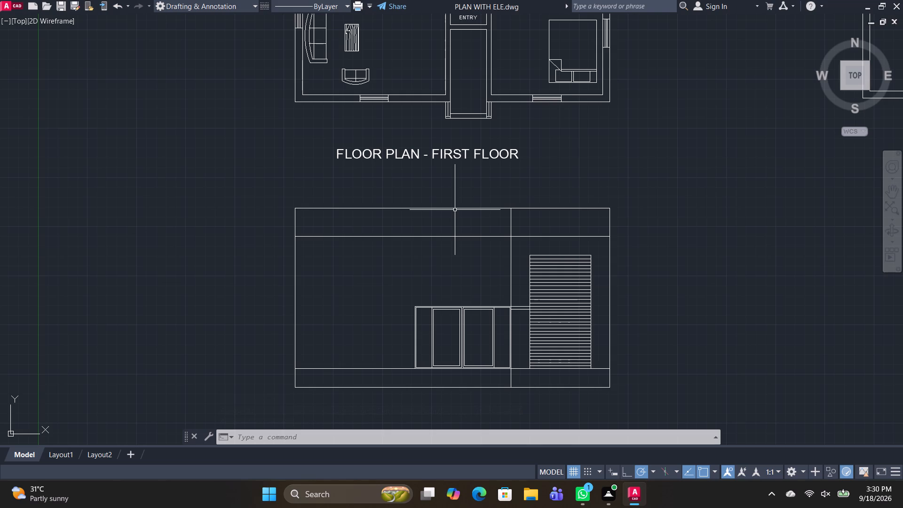
Offset the elevation's top roof line a short distance upward with the Through option.
{"action": "type", "text": "O"}
{"action": "key", "text": "space"}
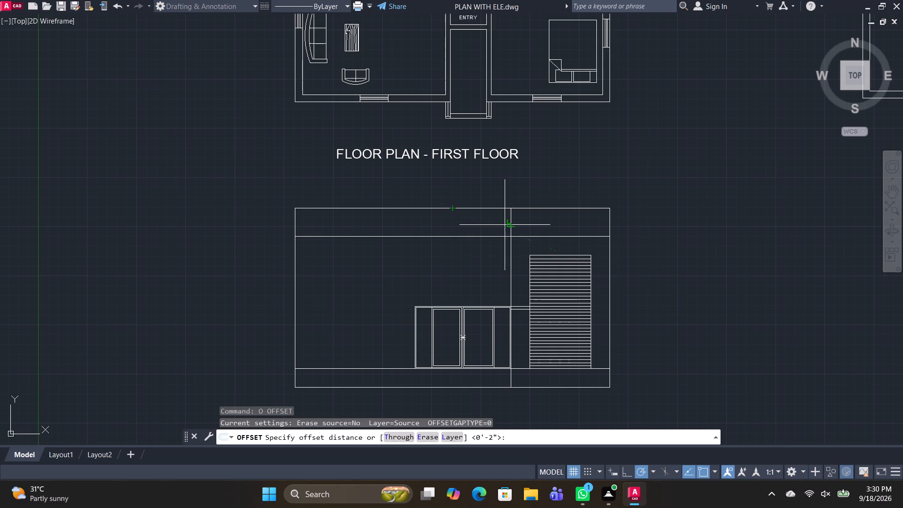
{"action": "type", "text": "T"}
{"action": "key", "text": "space"}
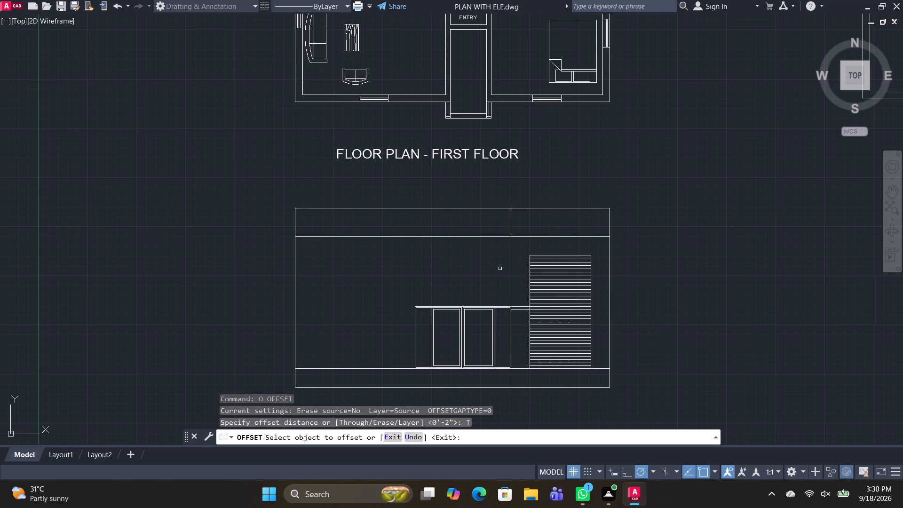
{"action": "left_click", "coordinate": [521, 208]}
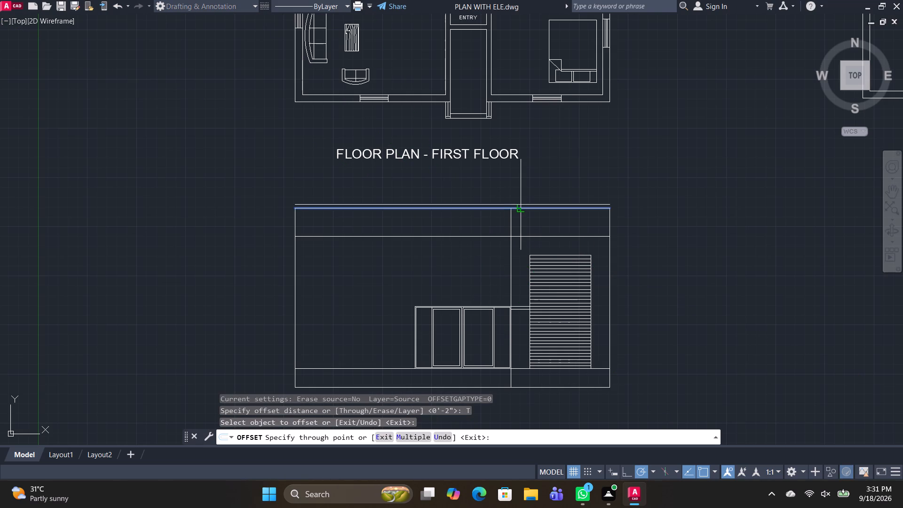
{"action": "left_click", "coordinate": [521, 194]}
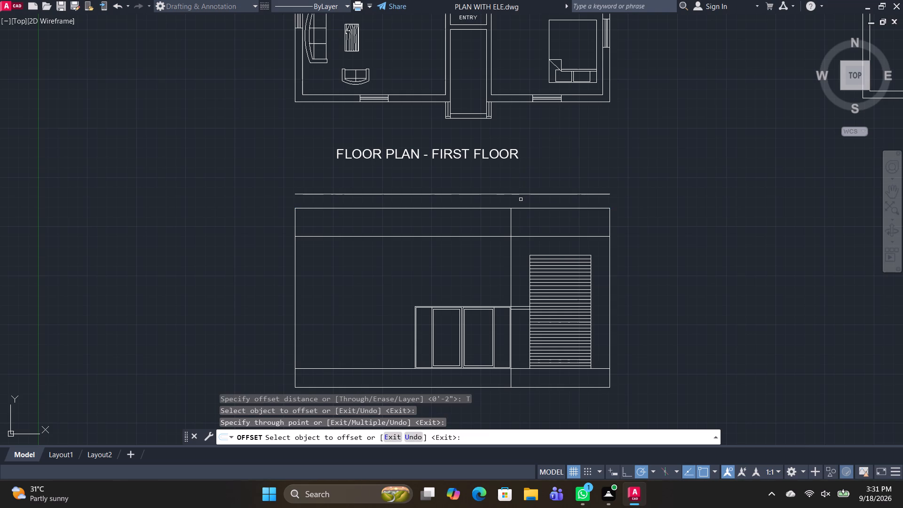
{"action": "key", "text": "t"}
{"action": "key", "text": "Escape"}
{"action": "key", "text": "Escape"}
Extend the vertical divider line and the right outer wall line up to the new top line.
{"action": "key", "text": "t"}
{"action": "type", "text": "R"}
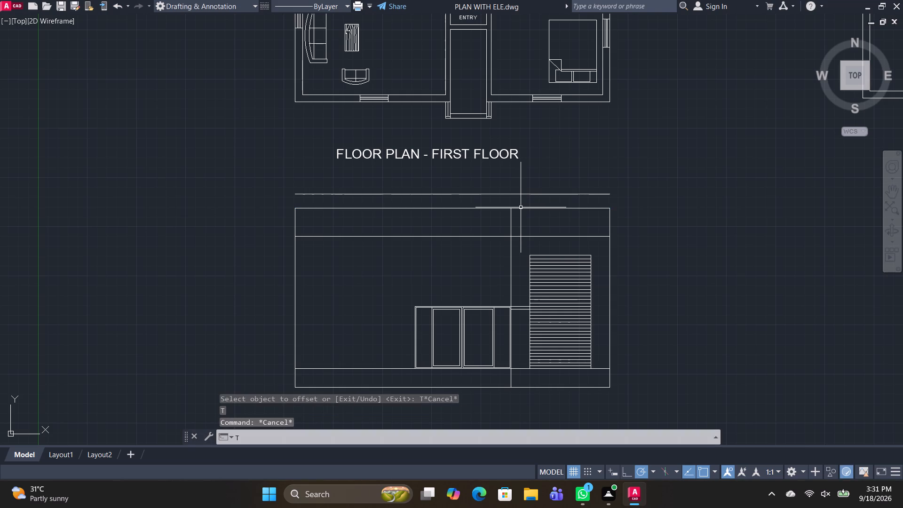
{"action": "key", "text": "space"}
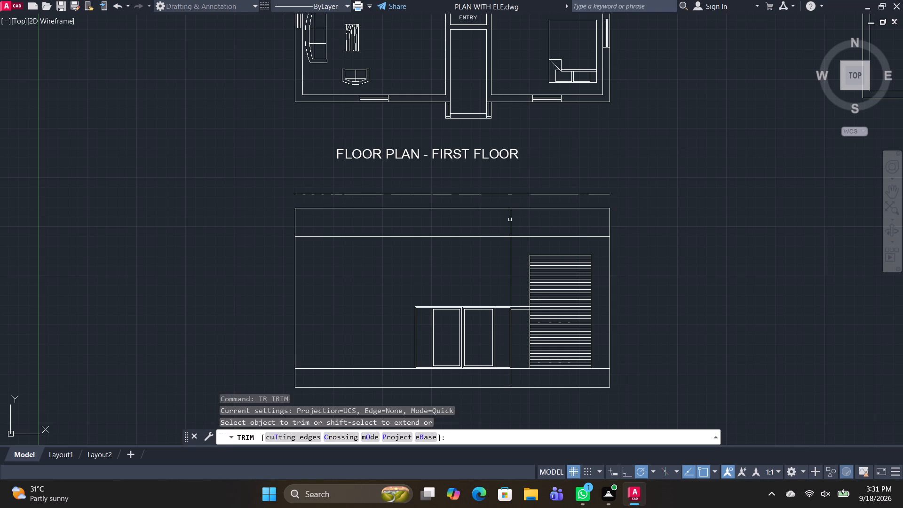
{"action": "left_click", "coordinate": [512, 220], "text": "shift"}
{"action": "left_click", "coordinate": [611, 221], "text": "shift"}
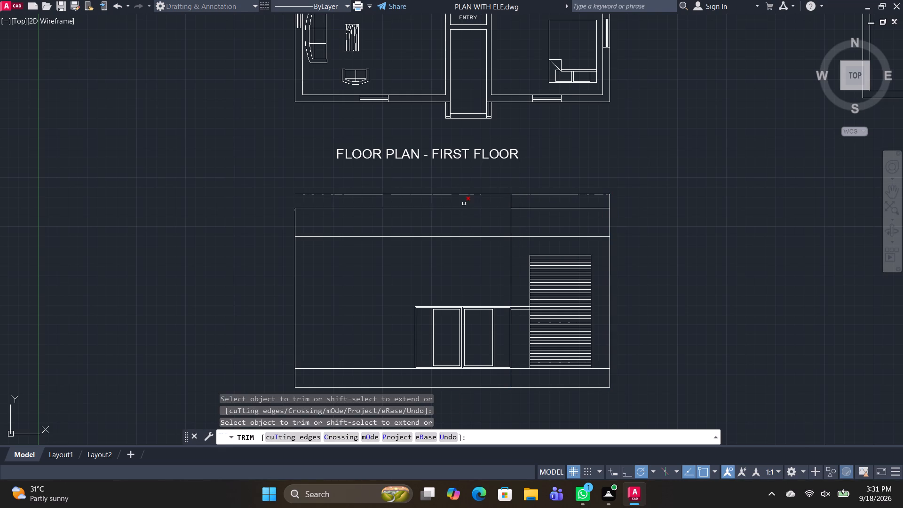
Trim the new top line left of the divider and the lower roof line across the right-hand bay.
{"action": "left_click", "coordinate": [466, 194]}
{"action": "scroll", "coordinate": [529, 194], "scroll_direction": "up", "scroll_amount": 1}
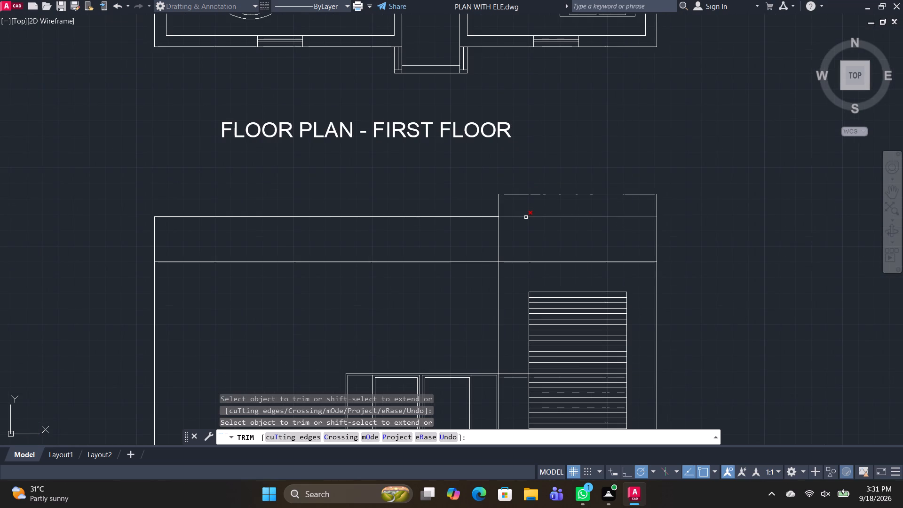
{"action": "left_click", "coordinate": [526, 218]}
{"action": "scroll", "coordinate": [526, 228], "scroll_direction": "down", "scroll_amount": 1}
{"action": "middle_click_drag", "start_coordinate": [523, 228], "coordinate": [487, 210]}
{"action": "scroll", "coordinate": [490, 200], "scroll_direction": "up", "scroll_amount": 1}
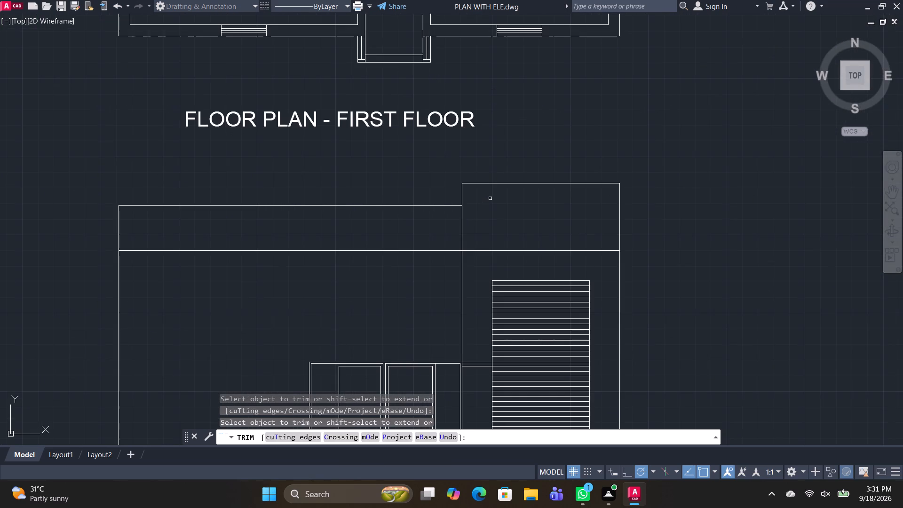
{"action": "scroll", "coordinate": [456, 193], "scroll_direction": "up", "scroll_amount": 2}
{"action": "key", "text": "space"}
{"action": "key", "text": "space"}
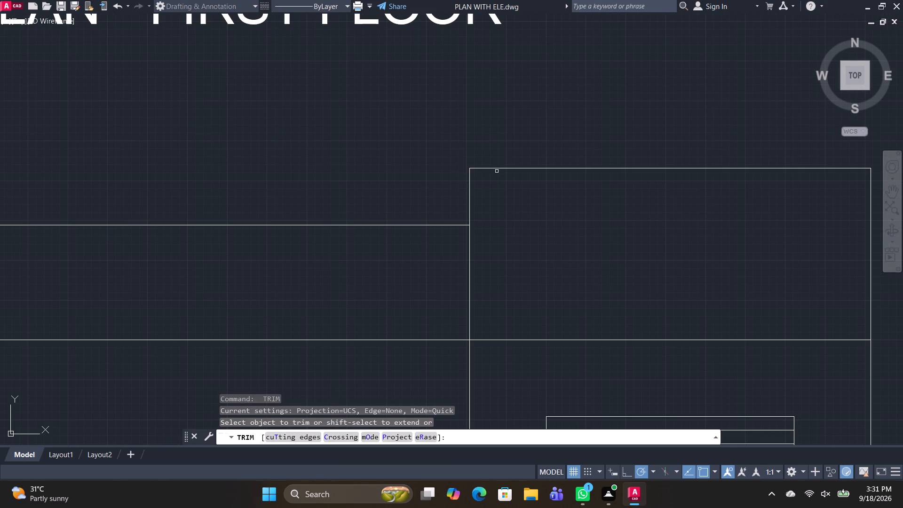
{"action": "key", "text": "Escape"}
Offset the raised bay's top line slightly upward with the Through option to form a thin coping band.
{"action": "type", "text": "O"}
{"action": "key", "text": "space"}
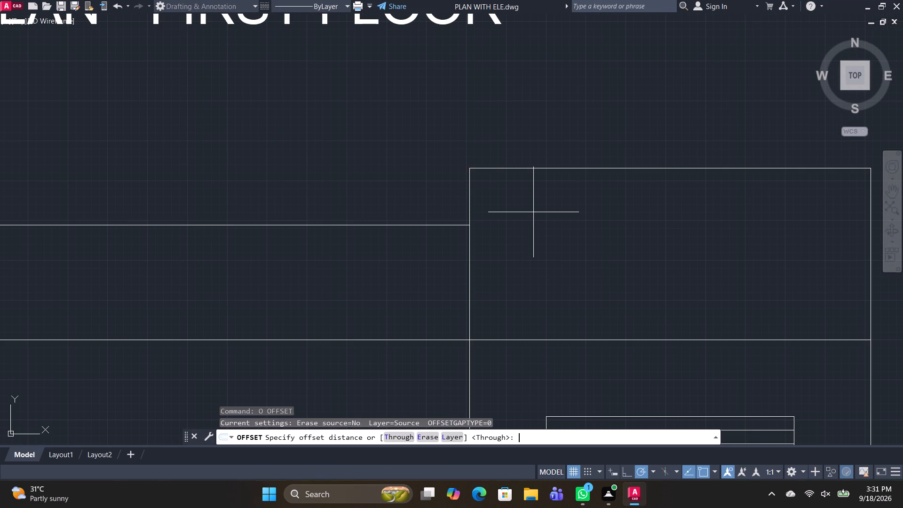
{"action": "type", "text": "T"}
{"action": "key", "text": "space"}
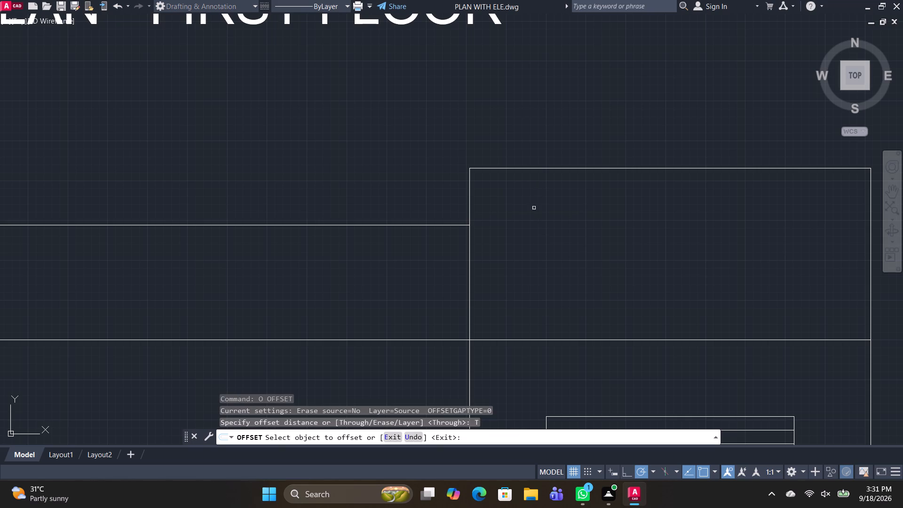
{"action": "key", "text": "space"}
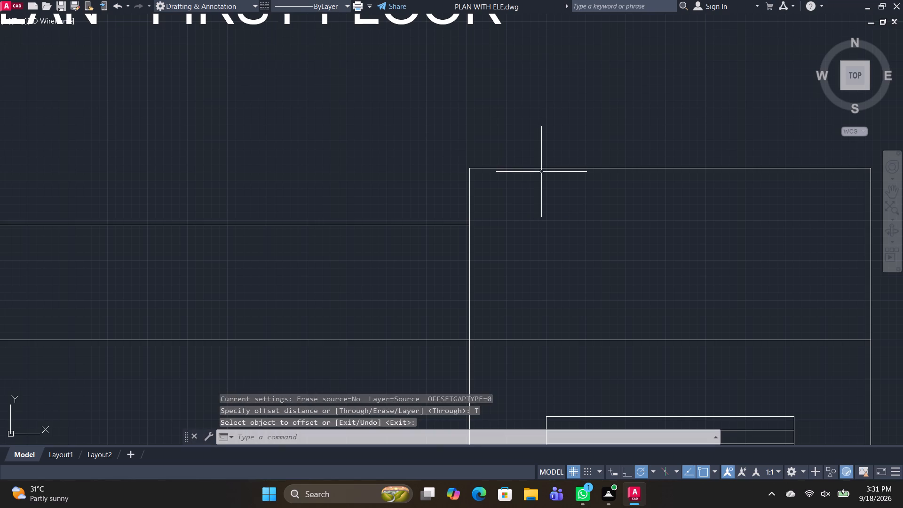
{"action": "key", "text": "space"}
{"action": "key", "text": "t"}
{"action": "key", "text": "space"}
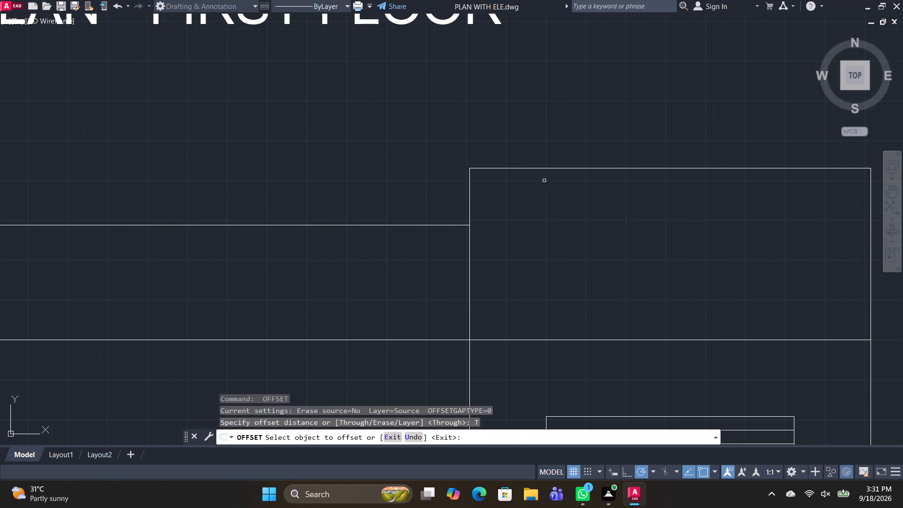
{"action": "left_click", "coordinate": [550, 168]}
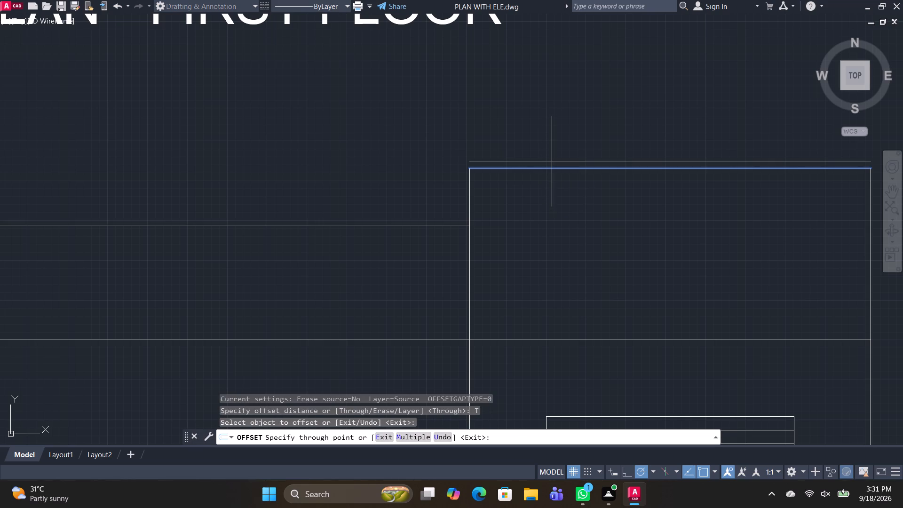
{"action": "left_click", "coordinate": [552, 161]}
{"action": "scroll", "coordinate": [538, 179], "scroll_direction": "up", "scroll_amount": 1}
{"action": "middle_click_drag", "start_coordinate": [528, 211], "coordinate": [448, 192]}
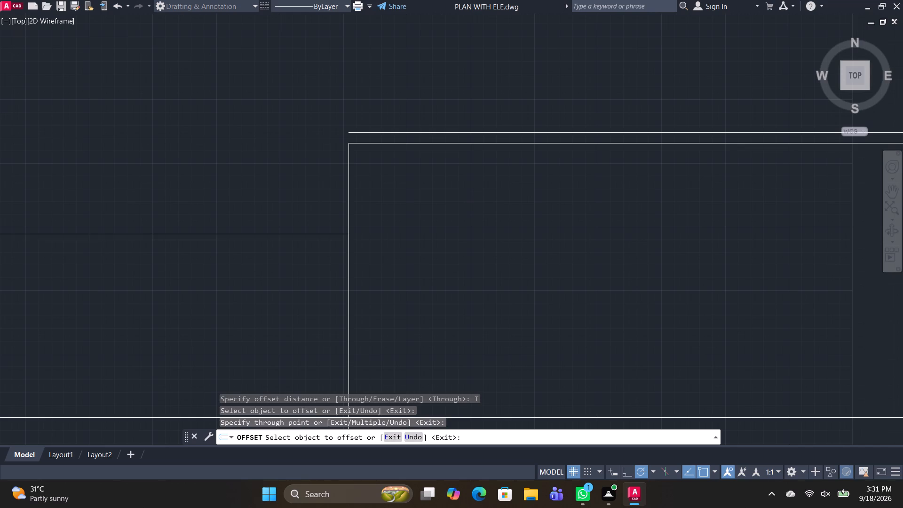
{"action": "key", "text": "Escape"}
Restore the ribbon display with the RIBBON command.
{"action": "scroll", "coordinate": [283, 126], "scroll_direction": "down", "scroll_amount": 2}
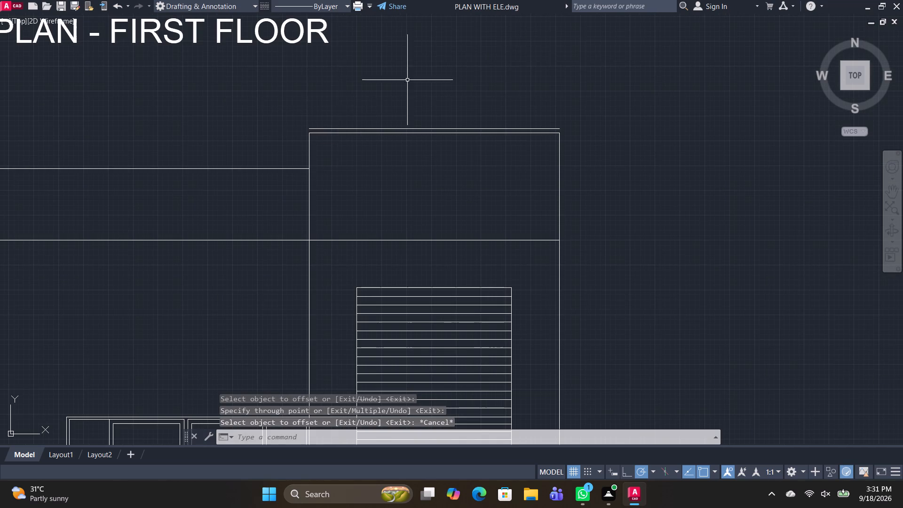
{"action": "scroll", "coordinate": [395, 48], "scroll_direction": "down", "scroll_amount": 2}
{"action": "middle_click_drag", "start_coordinate": [397, 63], "coordinate": [426, 133]}
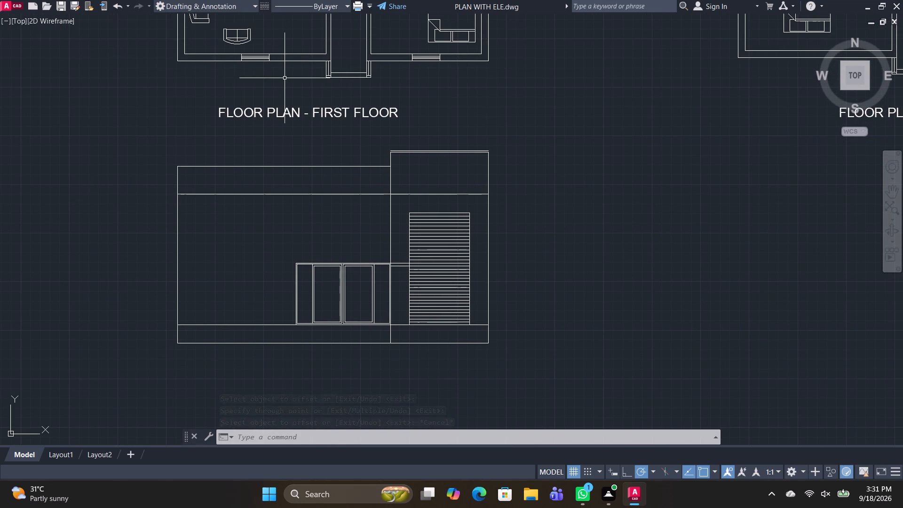
{"action": "type", "text": "RIBBOM"}
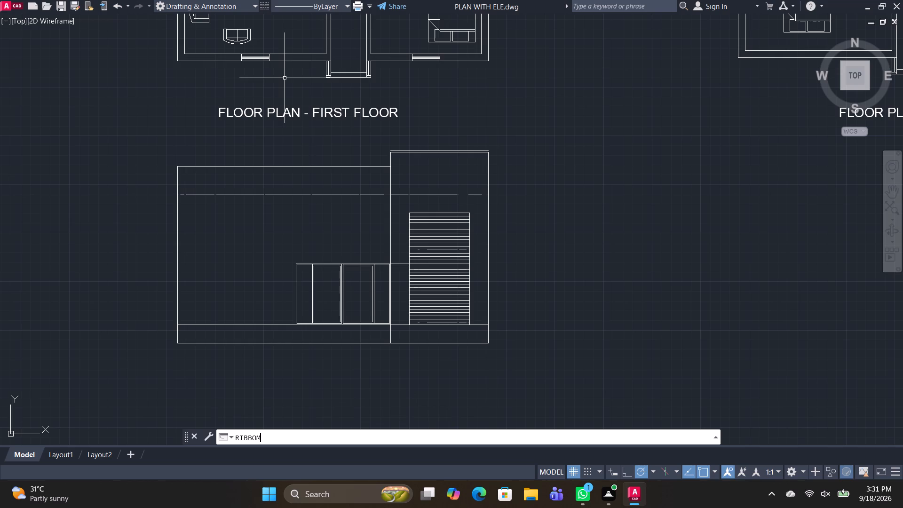
{"action": "key", "text": "BackSpace"}
{"action": "key", "text": "n"}
{"action": "key", "text": "Return"}
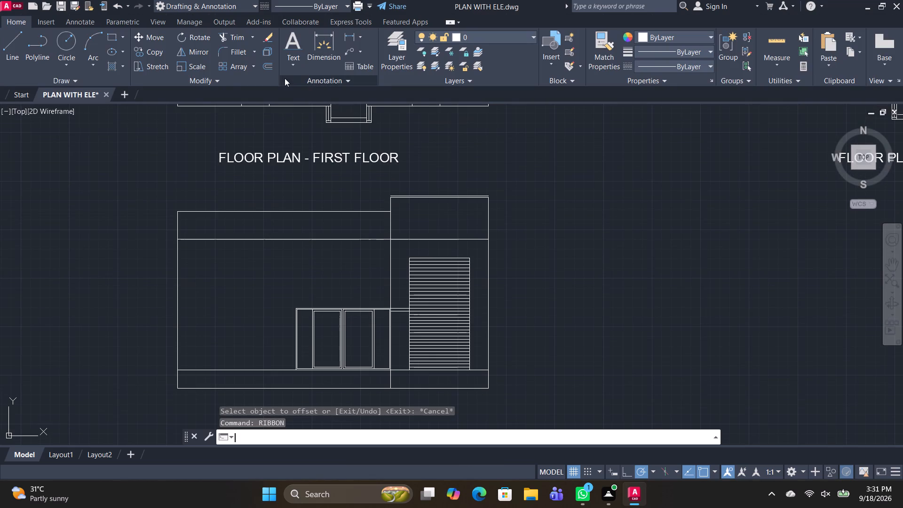
Draw a Start, End, Direction arc rounding outward between the left ends of the two coping lines.
{"action": "middle_click_drag", "start_coordinate": [395, 214], "coordinate": [406, 237]}
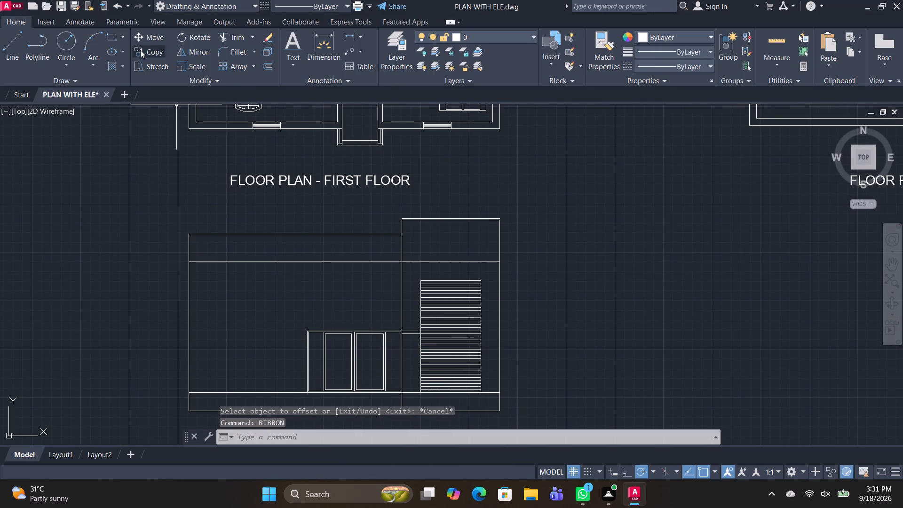
{"action": "left_click", "coordinate": [96, 59]}
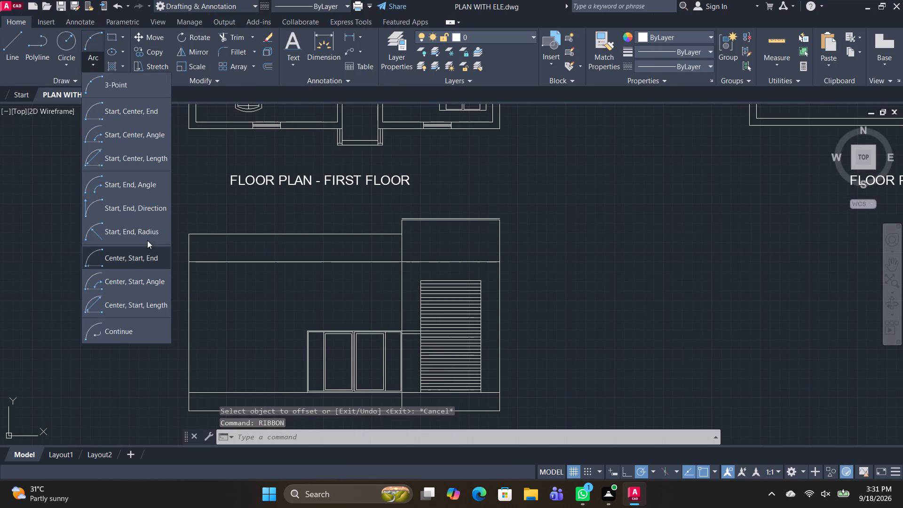
{"action": "left_click", "coordinate": [159, 215]}
{"action": "scroll", "coordinate": [398, 245], "scroll_direction": "up", "scroll_amount": 2}
{"action": "scroll", "coordinate": [402, 183], "scroll_direction": "up", "scroll_amount": 3}
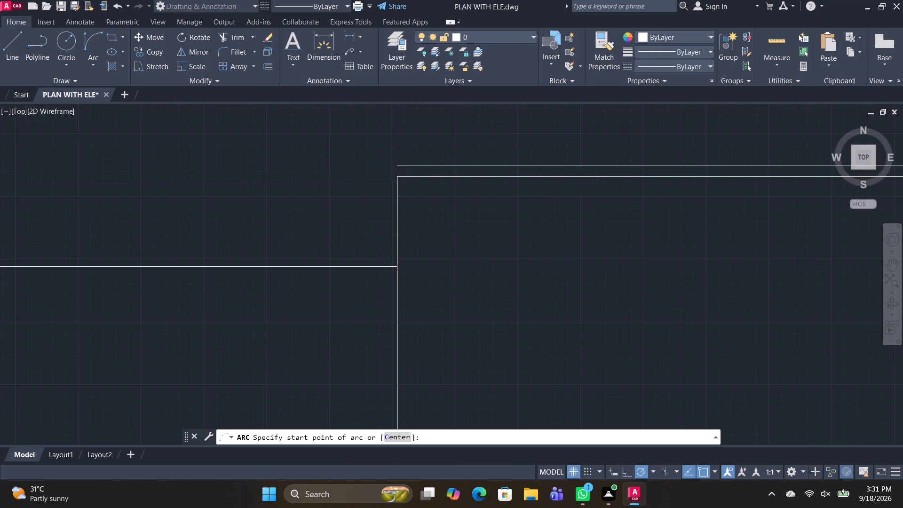
{"action": "left_click", "coordinate": [394, 173]}
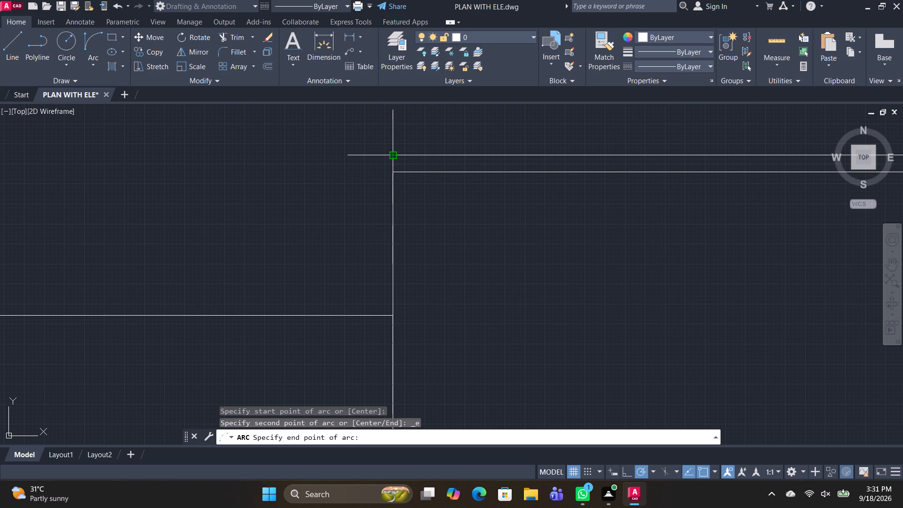
{"action": "left_click", "coordinate": [393, 156]}
{"action": "left_click", "coordinate": [380, 170]}
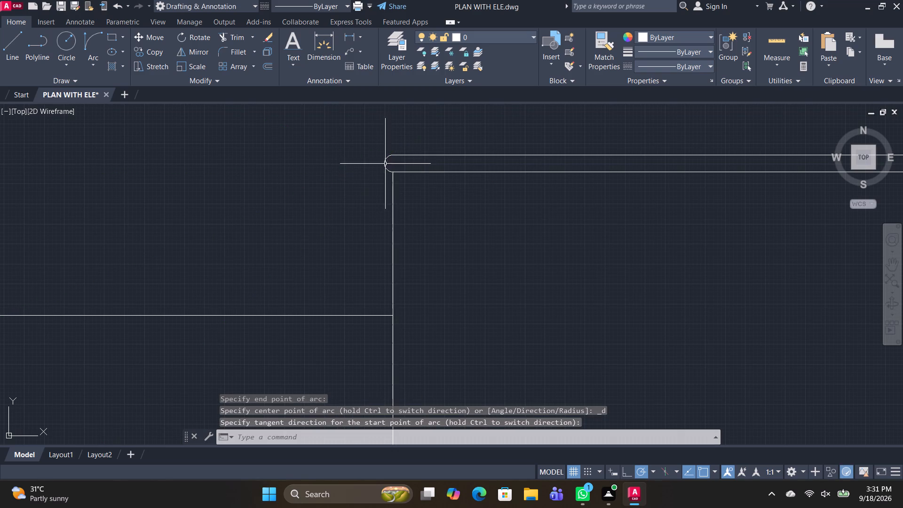
Mirror the coping's end arc about the vertical through the top line's midpoint, keeping the source arc.
{"action": "left_click", "coordinate": [388, 164]}
{"action": "left_click", "coordinate": [359, 149]}
{"action": "type", "text": "MI"}
{"action": "key", "text": "space"}
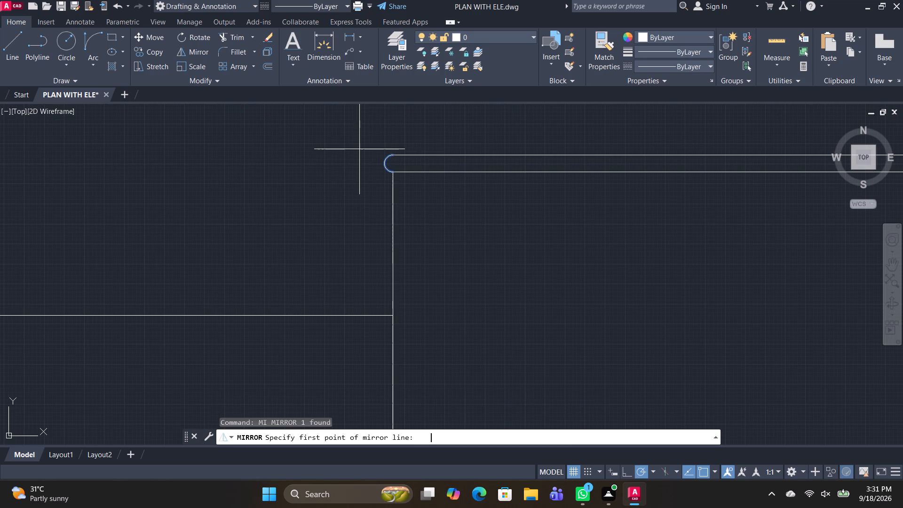
{"action": "scroll", "coordinate": [727, 233], "scroll_direction": "down", "scroll_amount": 2}
{"action": "middle_click_drag", "start_coordinate": [732, 241], "coordinate": [425, 238]}
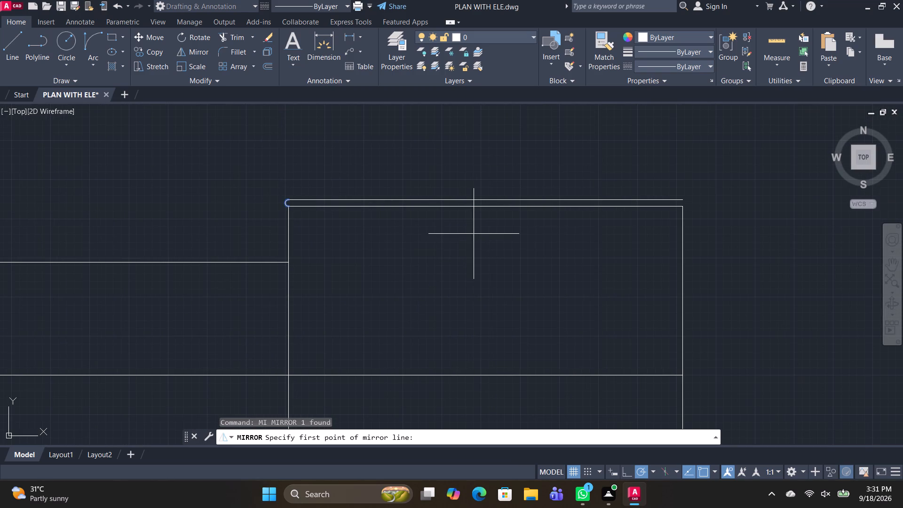
{"action": "left_click", "coordinate": [482, 198]}
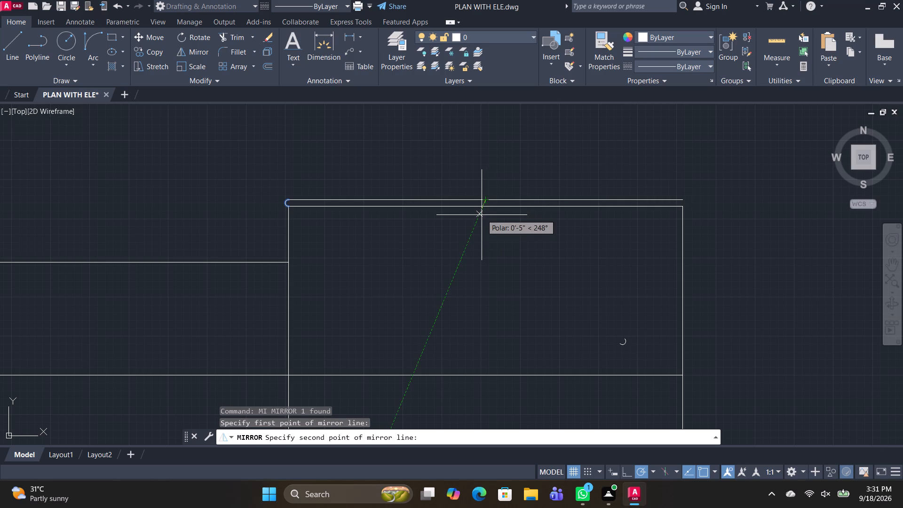
{"action": "left_click", "coordinate": [489, 220]}
{"action": "key", "text": "space"}
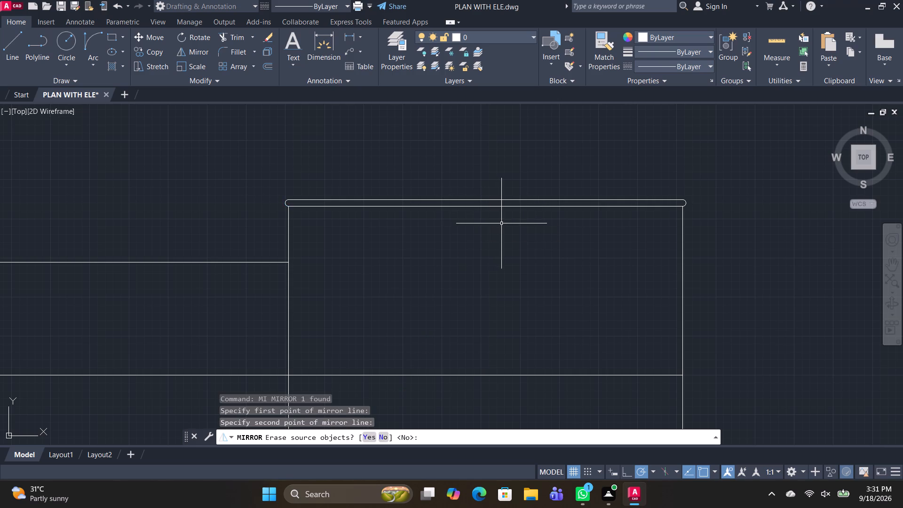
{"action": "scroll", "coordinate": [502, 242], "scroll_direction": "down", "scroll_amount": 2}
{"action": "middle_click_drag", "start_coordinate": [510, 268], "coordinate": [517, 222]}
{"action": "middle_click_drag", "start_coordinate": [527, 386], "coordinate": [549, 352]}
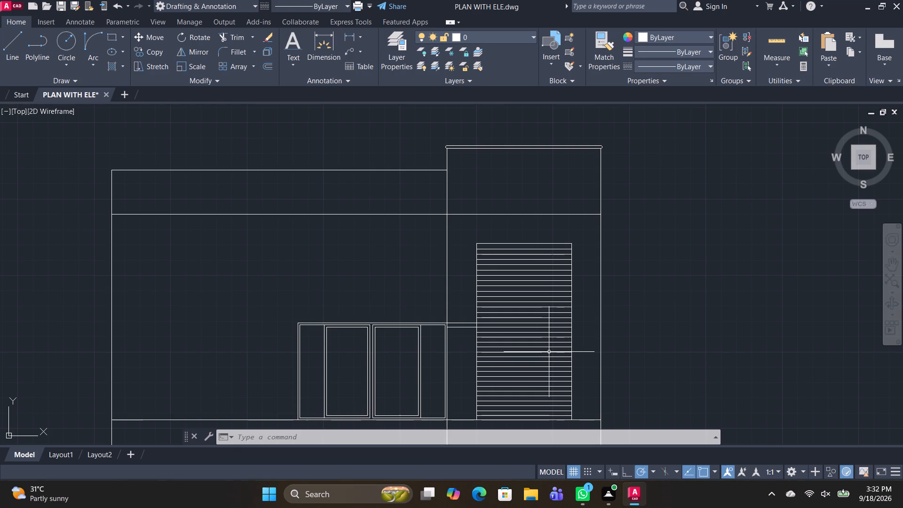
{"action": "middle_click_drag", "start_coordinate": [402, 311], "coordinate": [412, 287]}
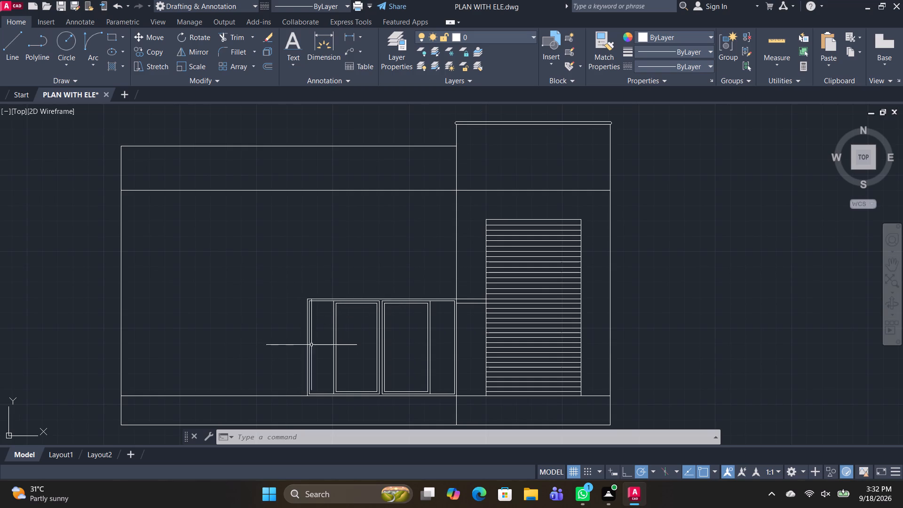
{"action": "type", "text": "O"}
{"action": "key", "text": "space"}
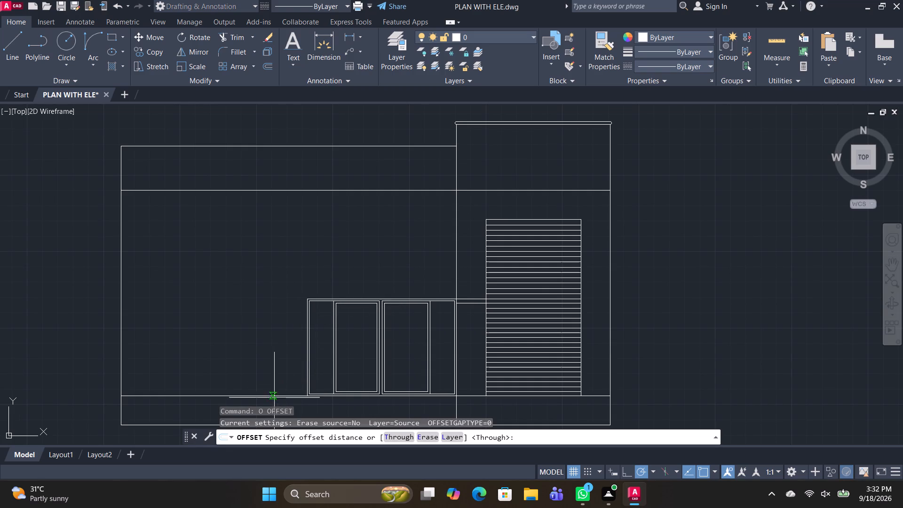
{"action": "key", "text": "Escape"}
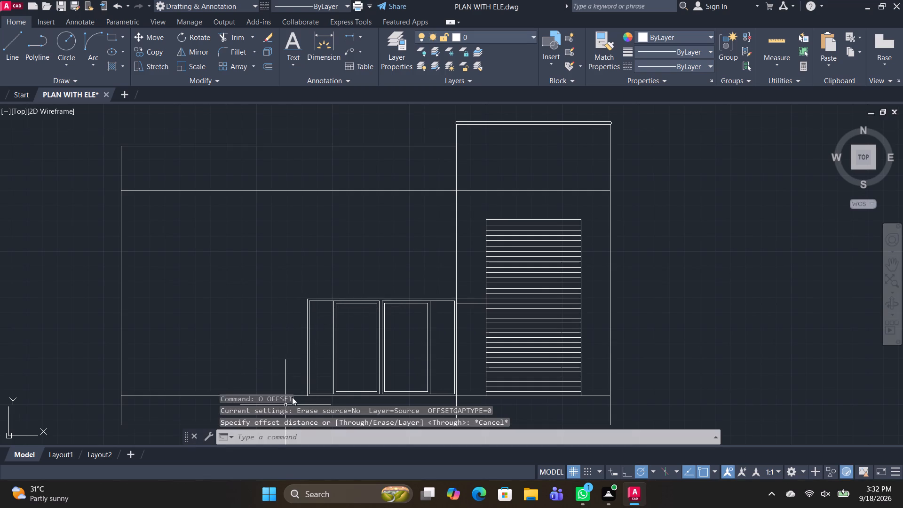
Offset the floor line of the elevation's lower left part 3' upward as a window sill line.
{"action": "left_click", "coordinate": [295, 396]}
{"action": "middle_click_drag", "start_coordinate": [302, 379], "coordinate": [328, 295]}
{"action": "type", "text": "O"}
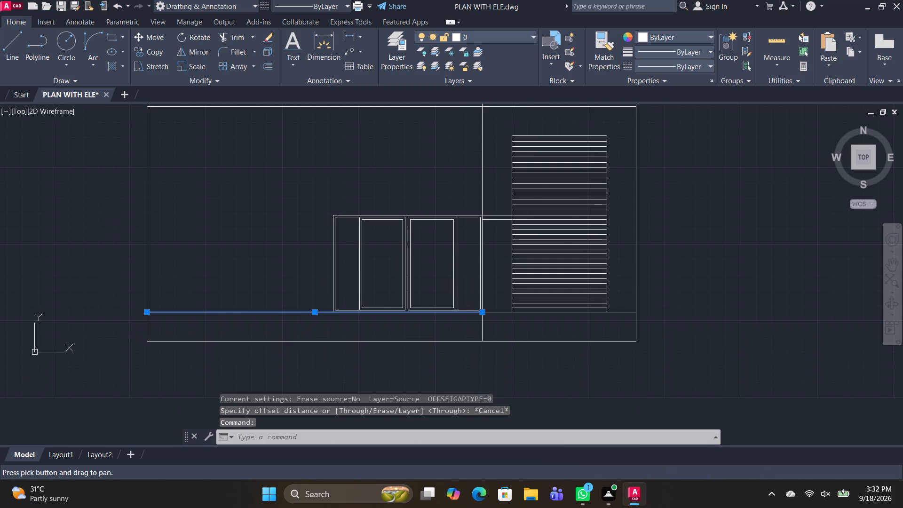
{"action": "key", "text": "space"}
{"action": "type", "text": "3'"}
{"action": "key", "text": "Return"}
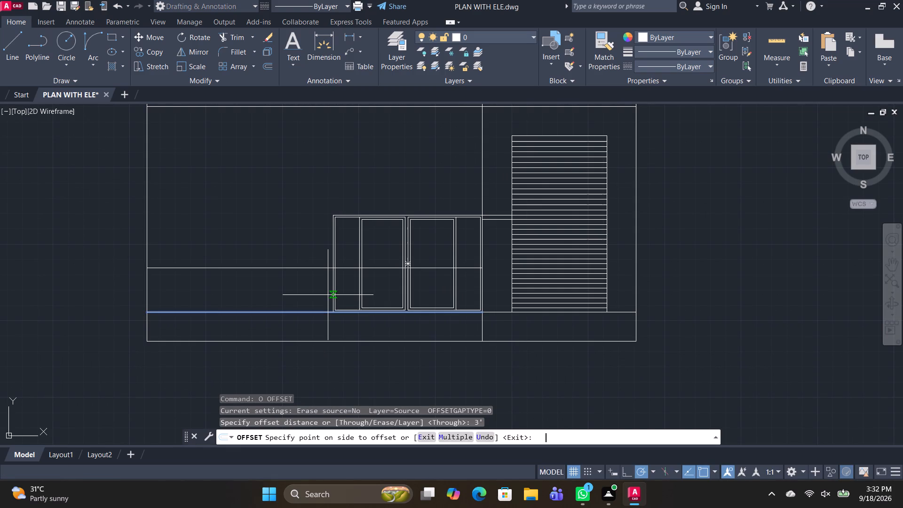
{"action": "left_click", "coordinate": [290, 238]}
{"action": "key", "text": "space"}
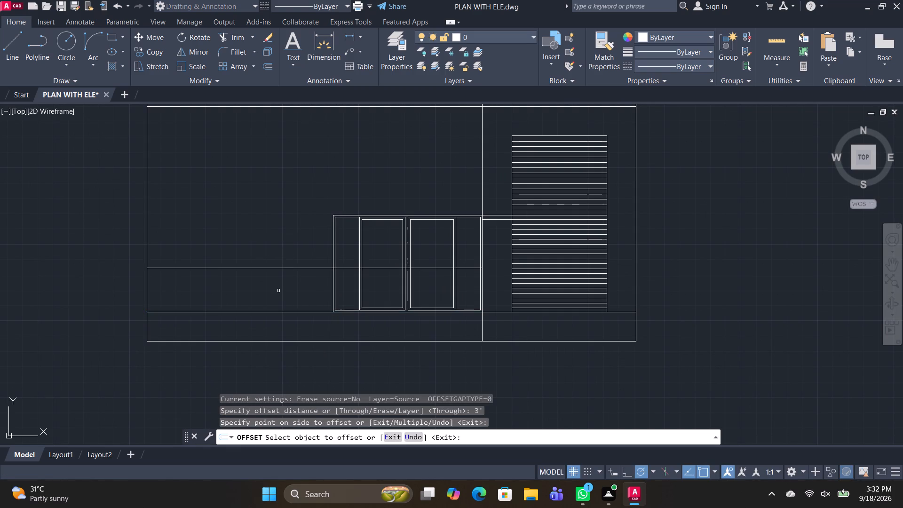
Offset the new sill line 4' upward as the window's head line.
{"action": "key", "text": "space"}
{"action": "type", "text": "4'"}
{"action": "key", "text": "Return"}
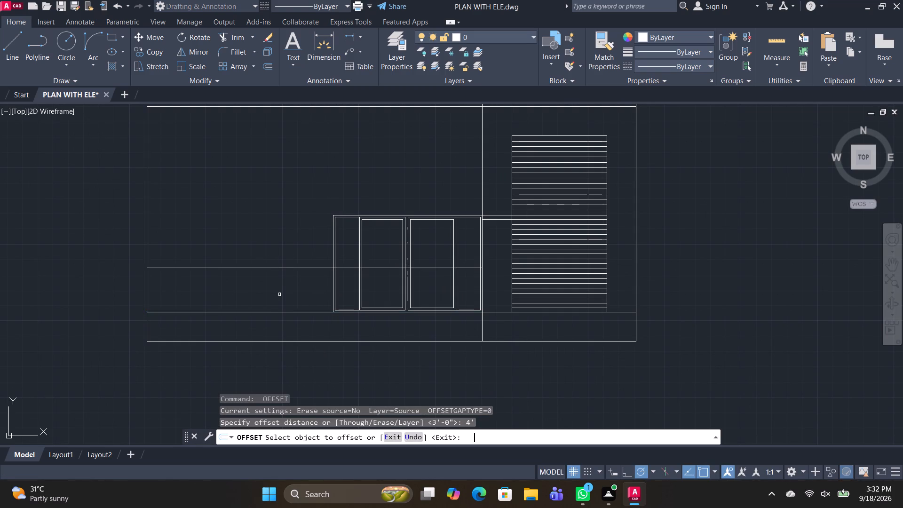
{"action": "left_click", "coordinate": [279, 288]}
{"action": "left_click", "coordinate": [265, 267]}
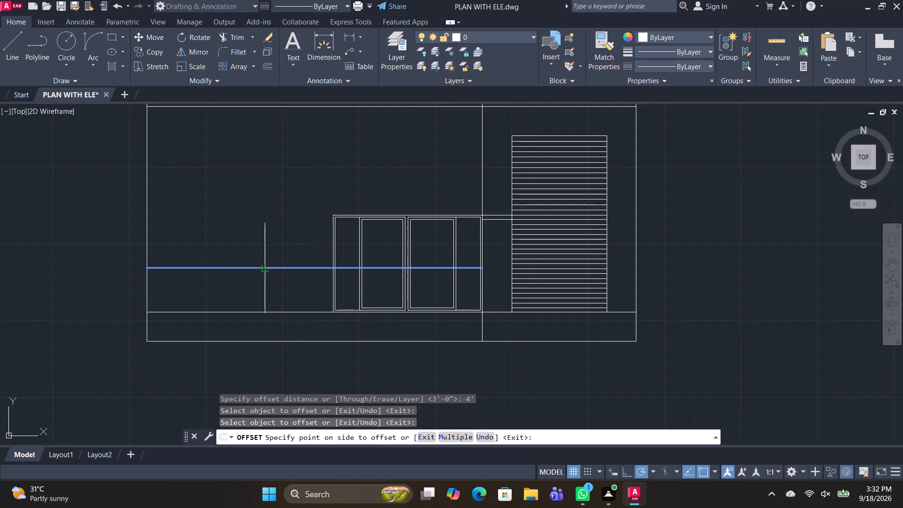
{"action": "left_click", "coordinate": [260, 187]}
{"action": "key", "text": "Escape"}
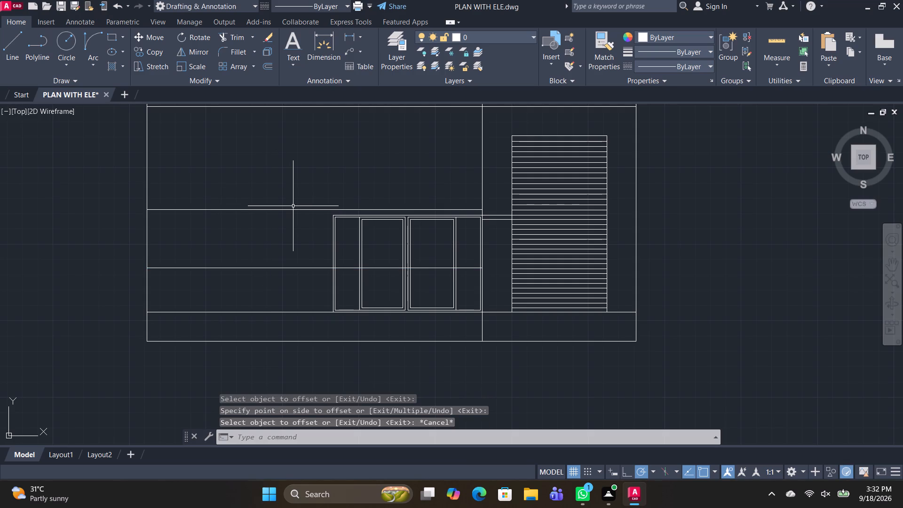
Use the Through option to offset the left wall line inward twice, making both window sides between the wall and the doors.
{"action": "key", "text": "space"}
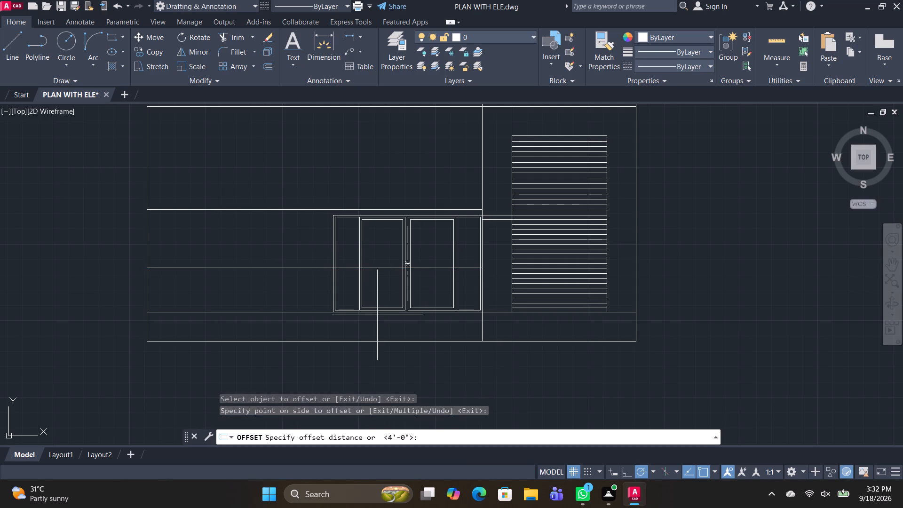
{"action": "left_click", "coordinate": [399, 440]}
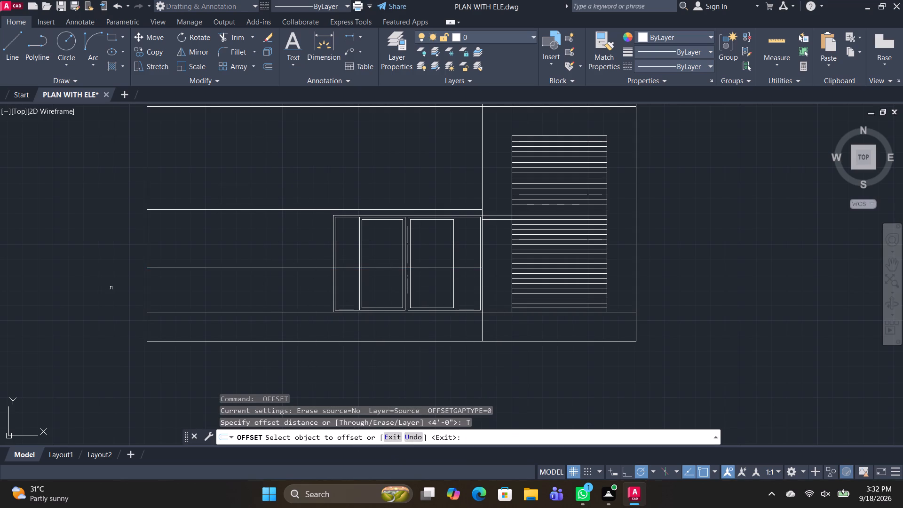
{"action": "left_click", "coordinate": [146, 246]}
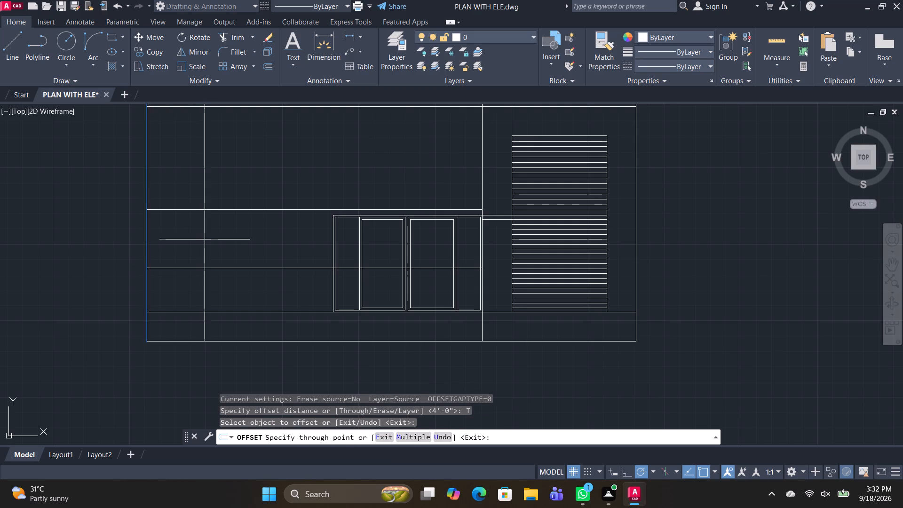
{"action": "left_click", "coordinate": [208, 238]}
{"action": "left_click", "coordinate": [208, 238]}
{"action": "left_click", "coordinate": [209, 245]}
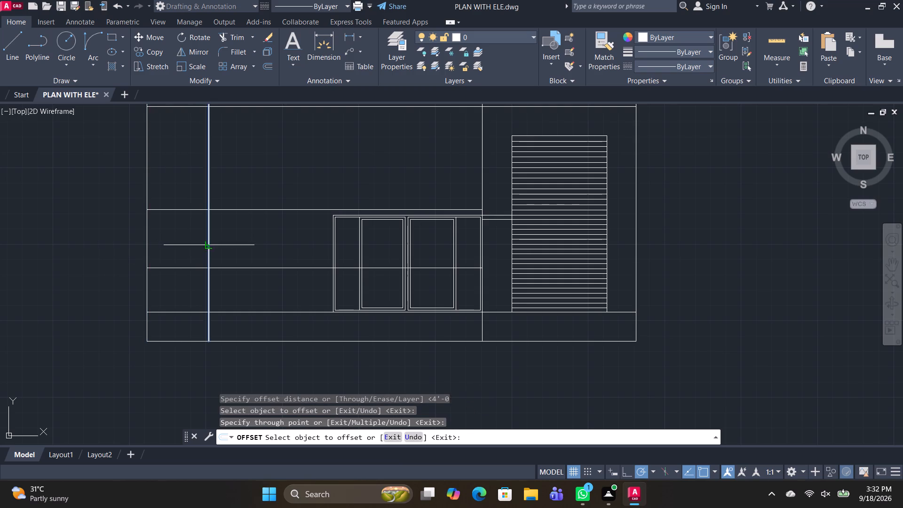
{"action": "left_click", "coordinate": [287, 254]}
{"action": "key", "text": "space"}
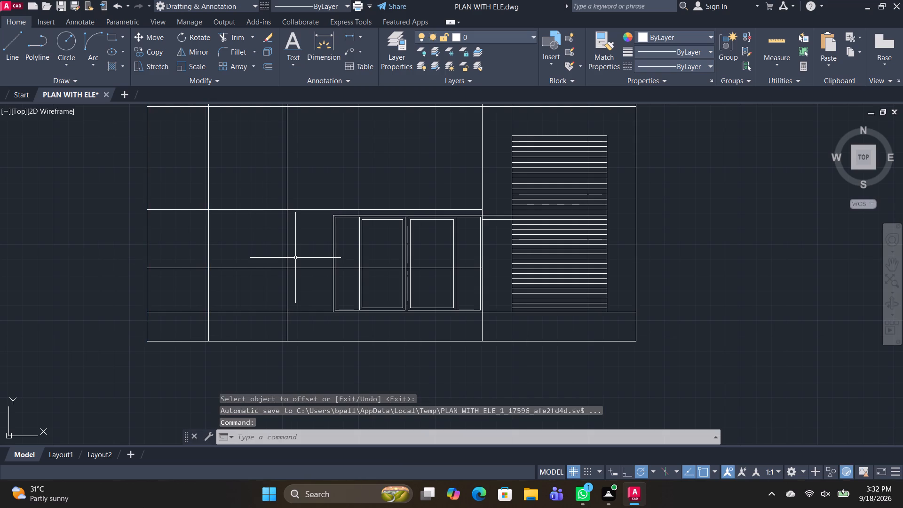
Trim the head line beyond the window's right side and the sill line inside the doors' right side panel.
{"action": "type", "text": "TR"}
{"action": "key", "text": "space"}
{"action": "left_click_drag", "start_coordinate": [320, 214], "coordinate": [318, 176]}
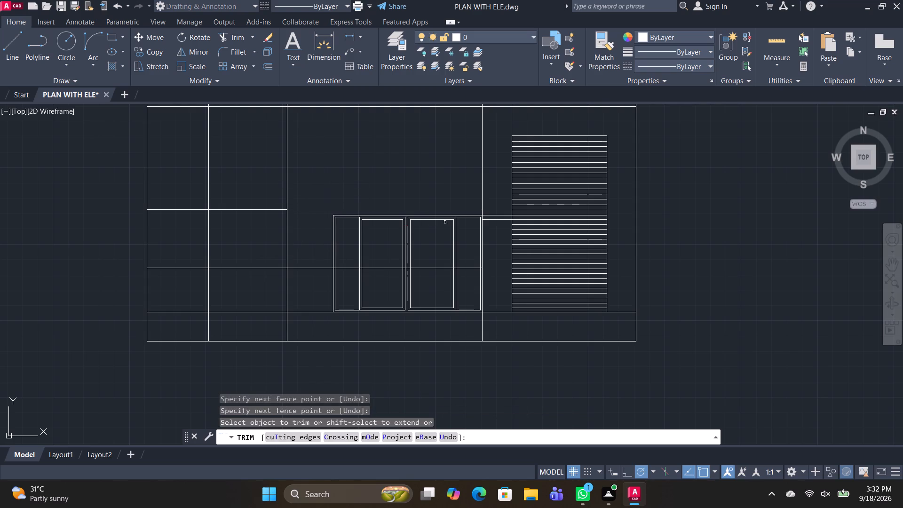
{"action": "left_click_drag", "start_coordinate": [473, 271], "coordinate": [470, 249]}
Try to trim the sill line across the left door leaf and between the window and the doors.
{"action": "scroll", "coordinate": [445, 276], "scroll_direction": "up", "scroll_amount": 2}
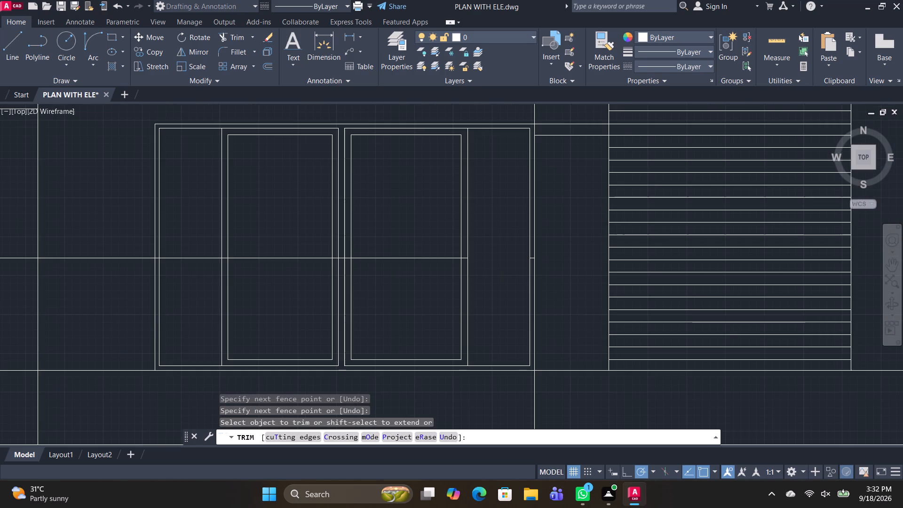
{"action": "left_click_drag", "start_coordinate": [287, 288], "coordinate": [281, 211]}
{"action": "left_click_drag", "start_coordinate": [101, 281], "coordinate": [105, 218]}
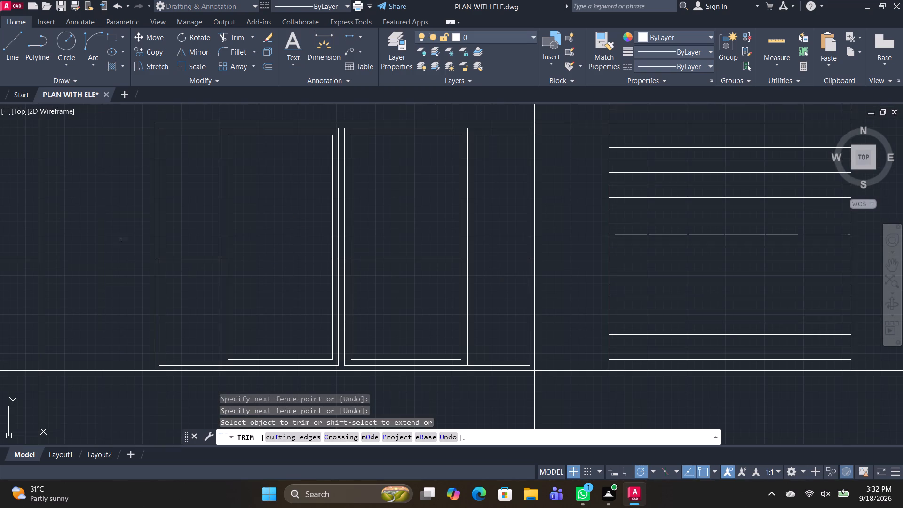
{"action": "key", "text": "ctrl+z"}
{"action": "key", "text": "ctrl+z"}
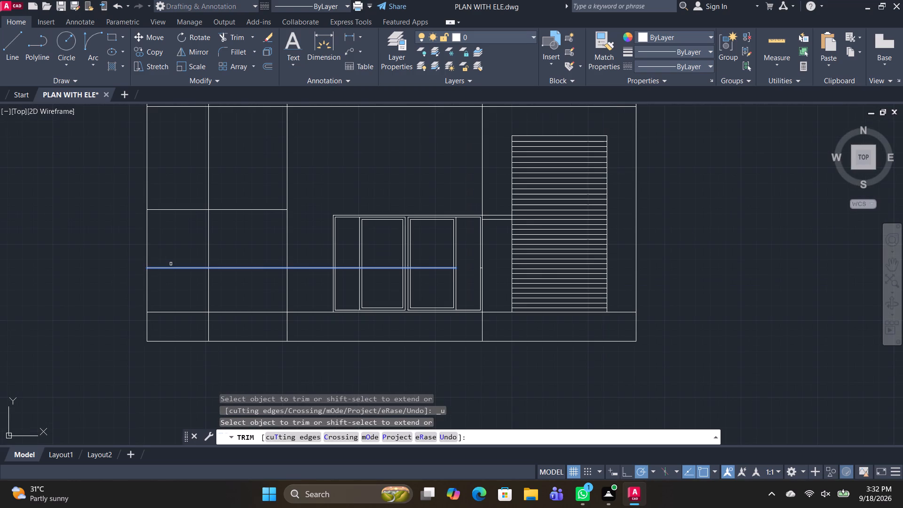
Trim the sill, head and vertical lines outside the window opening, leaving a closed window rectangle on the wall.
{"action": "left_click_drag", "start_coordinate": [311, 281], "coordinate": [318, 213]}
{"action": "left_click_drag", "start_coordinate": [190, 292], "coordinate": [196, 186]}
{"action": "left_click", "coordinate": [196, 182]}
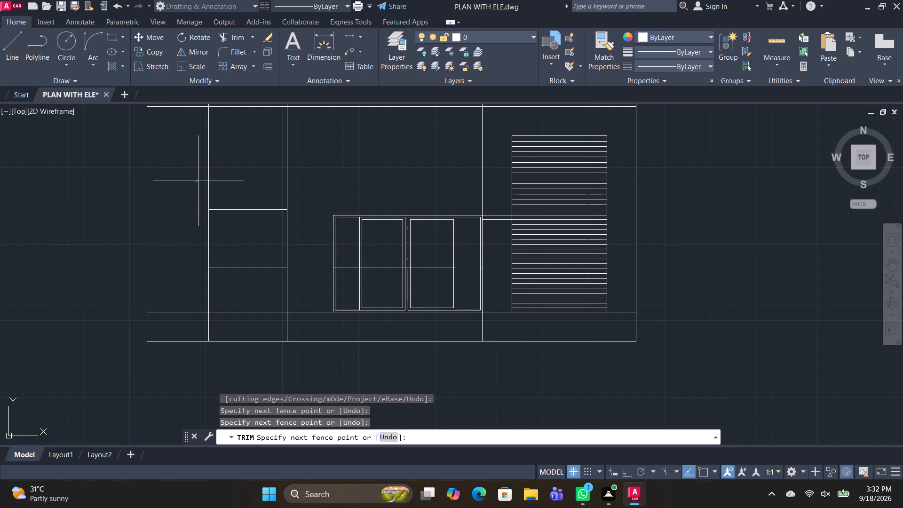
{"action": "left_click_drag", "start_coordinate": [198, 182], "coordinate": [302, 180]}
{"action": "left_click_drag", "start_coordinate": [304, 180], "coordinate": [191, 175]}
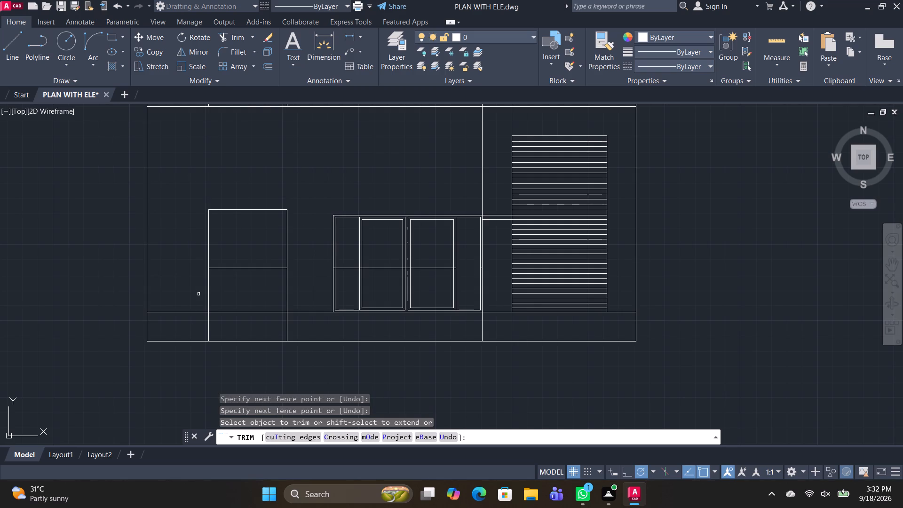
{"action": "left_click_drag", "start_coordinate": [192, 291], "coordinate": [291, 284]}
{"action": "key", "text": "space"}
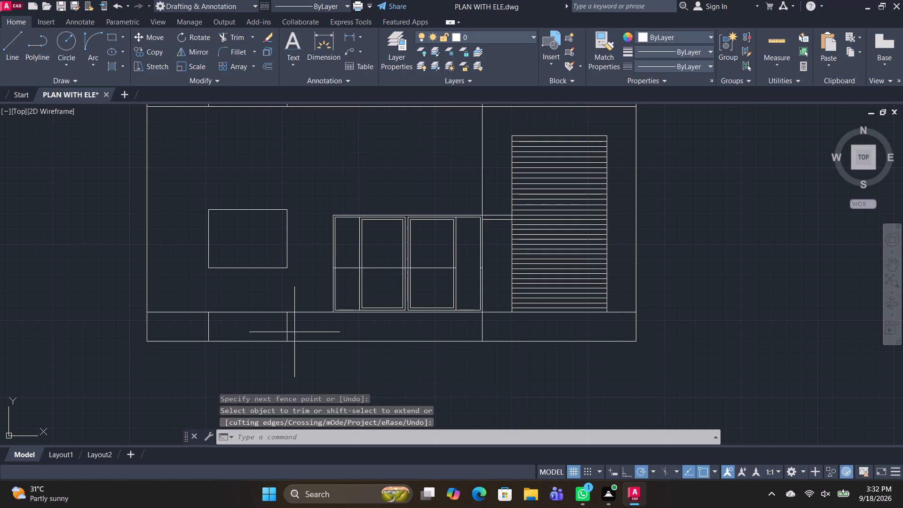
Erase the two leftover vertical stubs in the plinth band and the leftover sill line across the doors.
{"action": "left_click", "coordinate": [294, 332]}
{"action": "left_click", "coordinate": [195, 327]}
{"action": "key", "text": "Delete"}
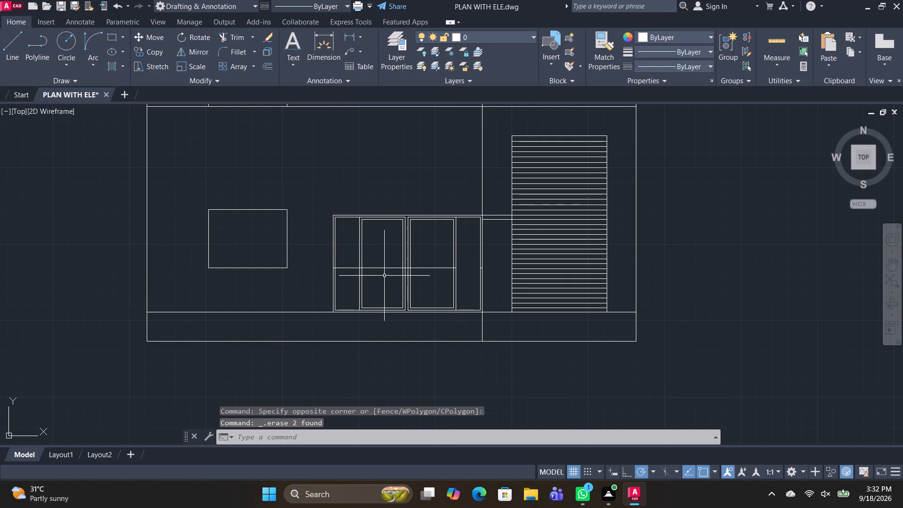
{"action": "left_click_drag", "start_coordinate": [386, 275], "coordinate": [382, 269]}
{"action": "left_click", "coordinate": [371, 251]}
{"action": "key", "text": "Delete"}
Offset all four edges of the window rectangle 2" inward to form its frame.
{"action": "middle_click_drag", "start_coordinate": [441, 331], "coordinate": [455, 366]}
{"action": "scroll", "coordinate": [306, 274], "scroll_direction": "up", "scroll_amount": 1}
{"action": "type", "text": "OF"}
{"action": "key", "text": "space"}
{"action": "type", "text": "2\""}
{"action": "key", "text": "Return"}
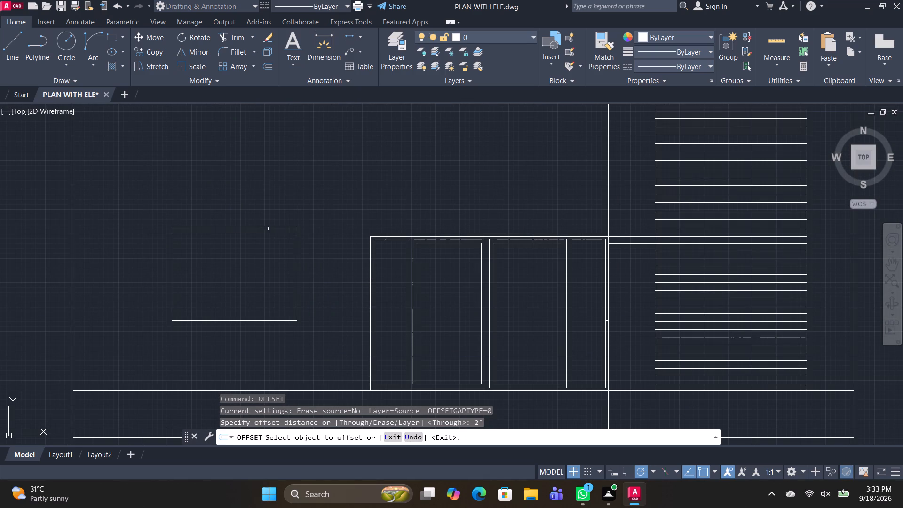
{"action": "left_click", "coordinate": [269, 228]}
{"action": "left_click", "coordinate": [269, 251]}
{"action": "left_click", "coordinate": [170, 278]}
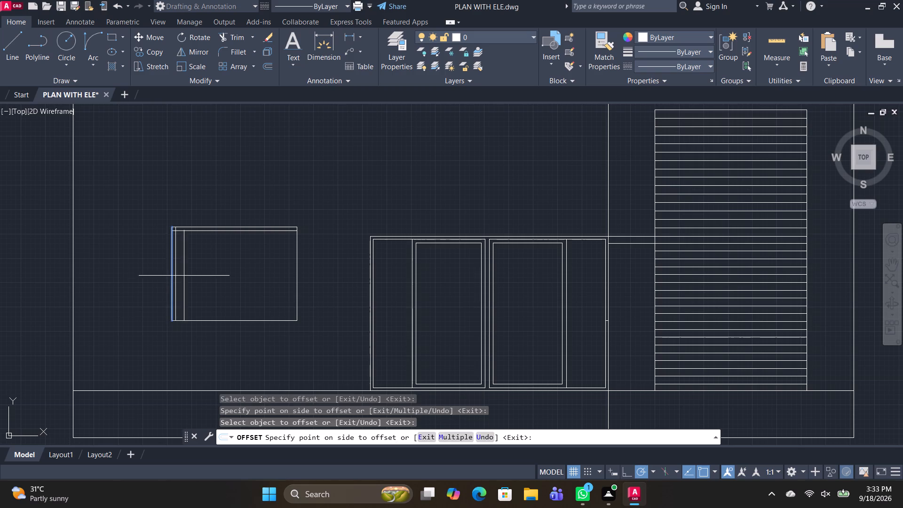
{"action": "left_click", "coordinate": [185, 275]}
{"action": "left_click", "coordinate": [195, 321]}
{"action": "left_click", "coordinate": [198, 299]}
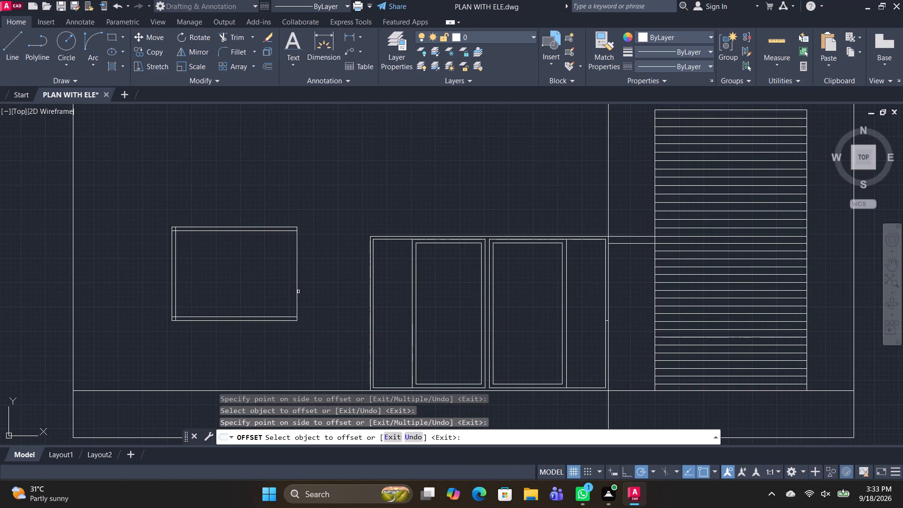
{"action": "left_click", "coordinate": [297, 292]}
{"action": "left_click", "coordinate": [259, 302]}
{"action": "key", "text": "Escape"}
Trim the overlapping line ends at all four corners of the window frame.
{"action": "type", "text": "TR"}
{"action": "key", "text": "space"}
{"action": "scroll", "coordinate": [154, 240], "scroll_direction": "up", "scroll_amount": 3}
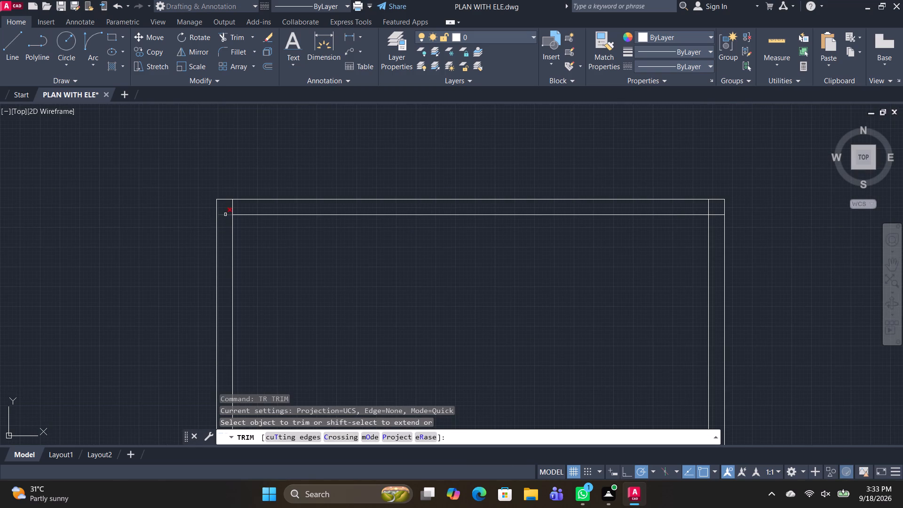
{"action": "left_click", "coordinate": [225, 214]}
{"action": "left_click", "coordinate": [233, 207]}
{"action": "left_click", "coordinate": [710, 207]}
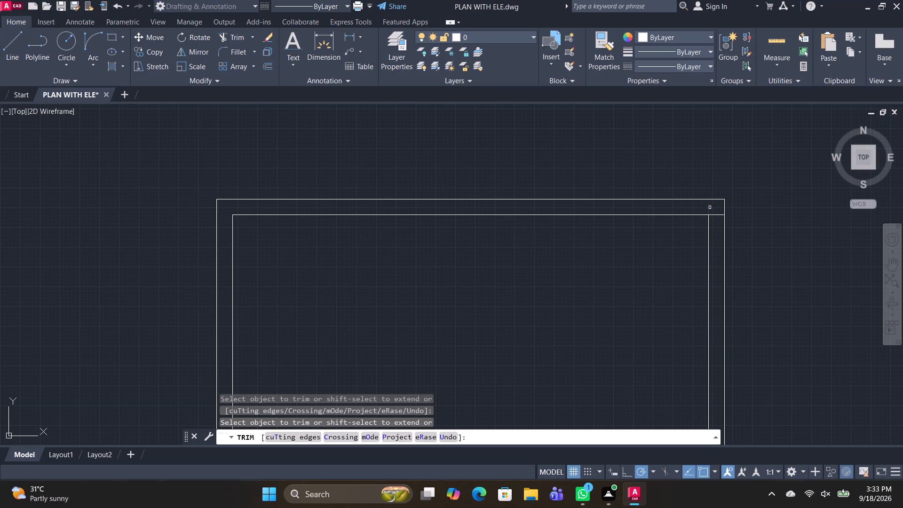
{"action": "left_click", "coordinate": [721, 215]}
{"action": "scroll", "coordinate": [638, 293], "scroll_direction": "down", "scroll_amount": 2}
{"action": "middle_click_drag", "start_coordinate": [620, 319], "coordinate": [494, 216]}
{"action": "scroll", "coordinate": [315, 342], "scroll_direction": "up", "scroll_amount": 2}
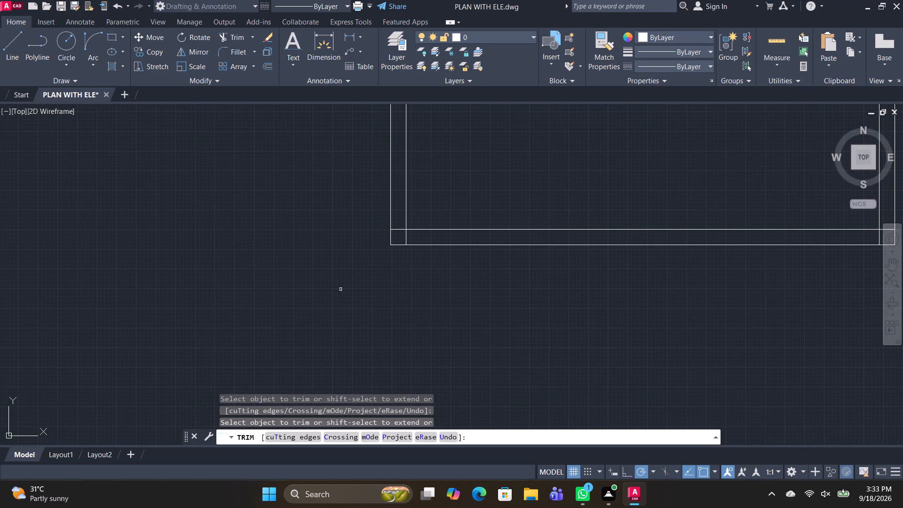
{"action": "left_click", "coordinate": [397, 229]}
{"action": "left_click", "coordinate": [406, 240]}
{"action": "middle_click_drag", "start_coordinate": [503, 248], "coordinate": [120, 270]}
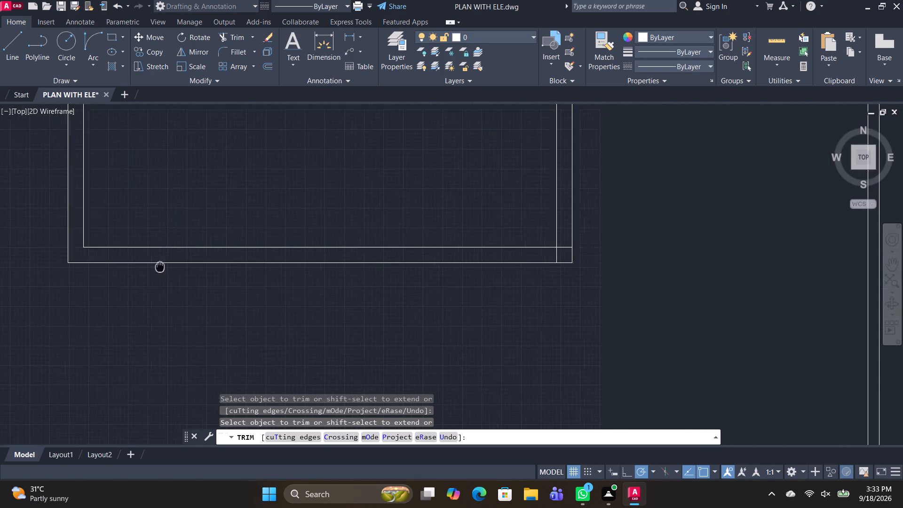
{"action": "middle_click_drag", "start_coordinate": [120, 270], "coordinate": [0, 280]}
{"action": "left_click_drag", "start_coordinate": [377, 262], "coordinate": [374, 269]}
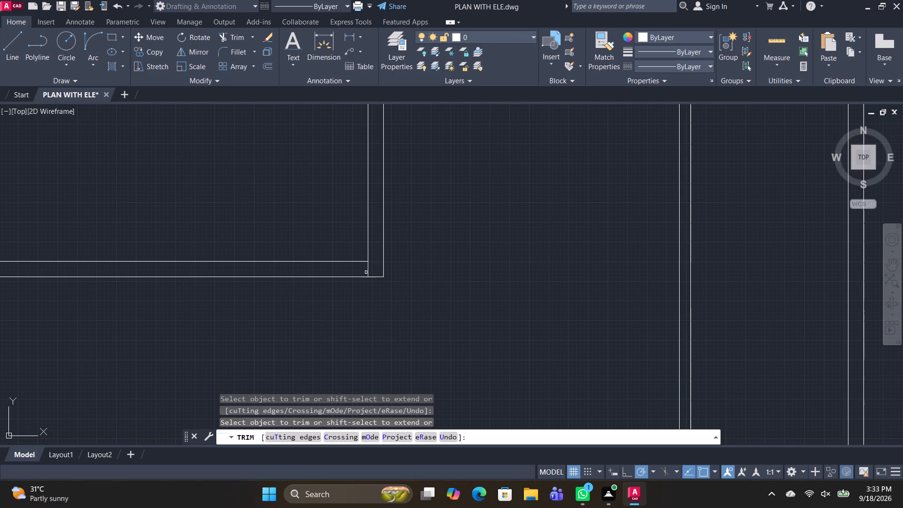
{"action": "left_click", "coordinate": [366, 272]}
{"action": "left_click", "coordinate": [374, 270]}
{"action": "scroll", "coordinate": [372, 281], "scroll_direction": "down", "scroll_amount": 2}
{"action": "middle_click_drag", "start_coordinate": [350, 317], "coordinate": [374, 379]}
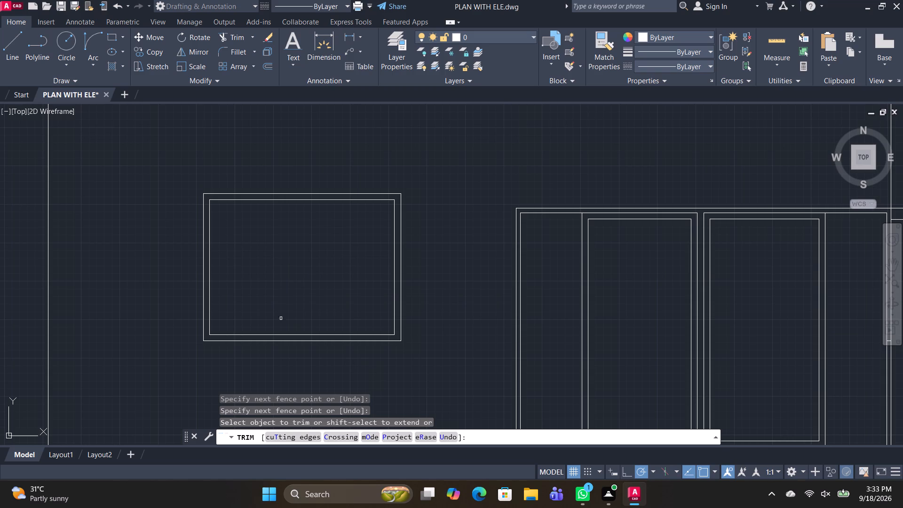
Draw a vertical line joining the midpoints of the window frame's inner sill and inner head.
{"action": "type", "text": "L"}
{"action": "key", "text": "space"}
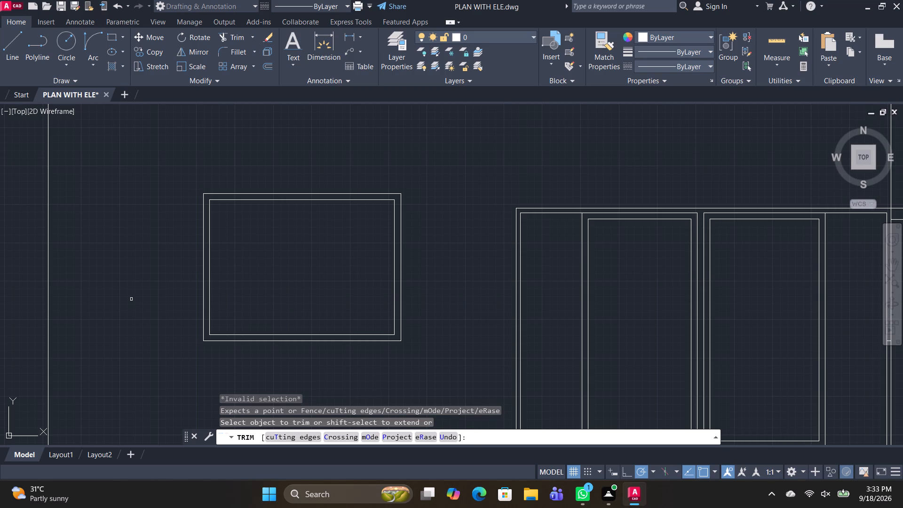
{"action": "key", "text": "Escape"}
{"action": "type", "text": "L"}
{"action": "key", "text": "space"}
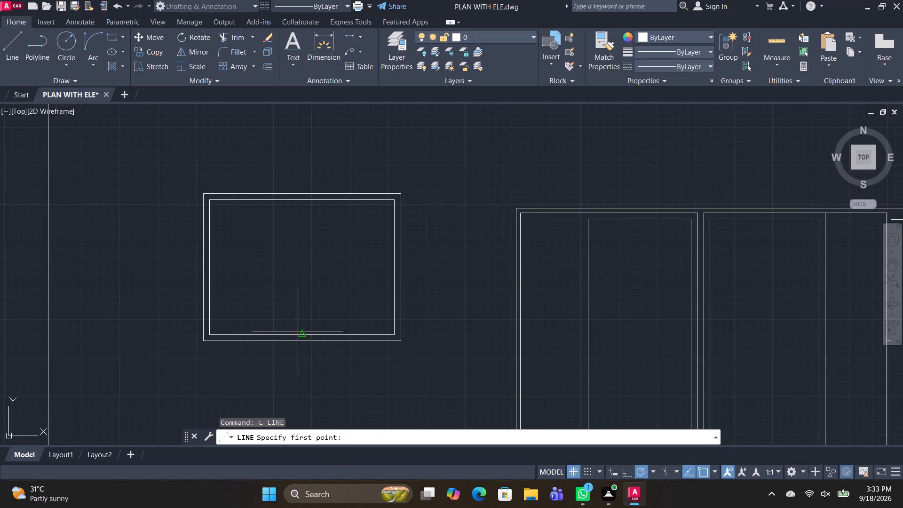
{"action": "left_click_drag", "start_coordinate": [300, 333], "coordinate": [301, 329]}
{"action": "left_click", "coordinate": [302, 202]}
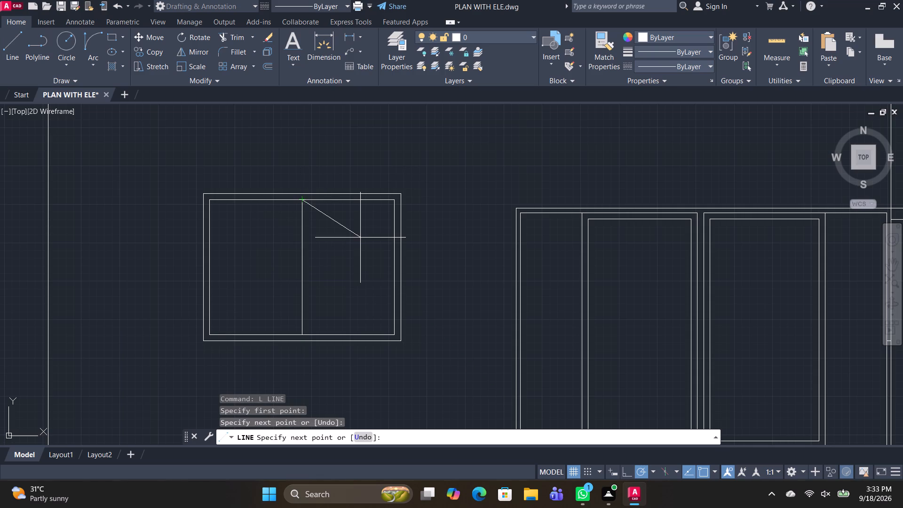
{"action": "key", "text": "space"}
Form the window mullion by offsetting the centre line 1/2" to both sides and erasing the original line.
{"action": "type", "text": "O"}
{"action": "key", "text": "space"}
{"action": "type", "text": "1\""}
{"action": "key", "text": "BackSpace"}
{"action": "key", "text": "BackSpace"}
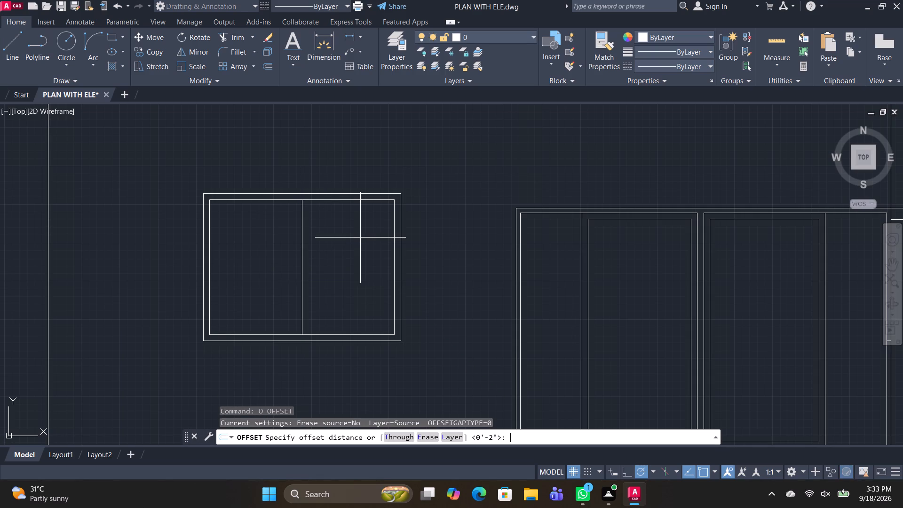
{"action": "type", "text": "1/2\""}
{"action": "key", "text": "Return"}
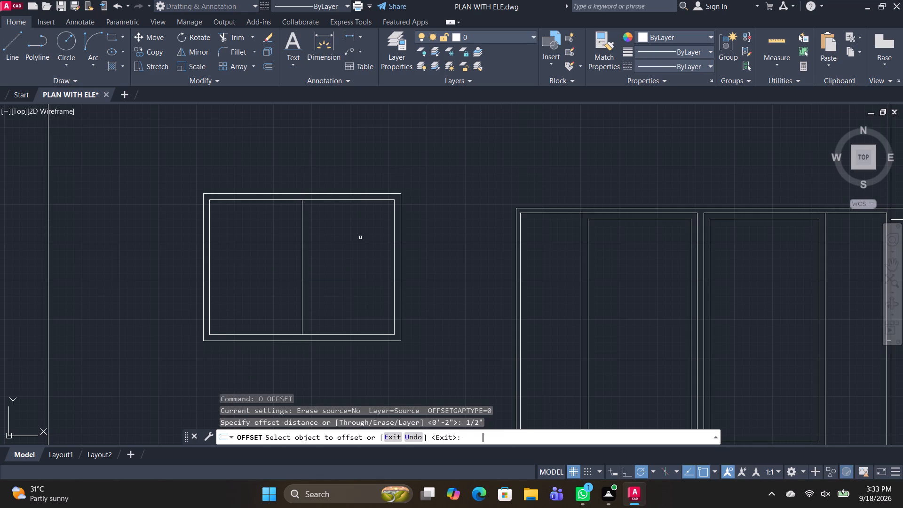
{"action": "left_click", "coordinate": [301, 268]}
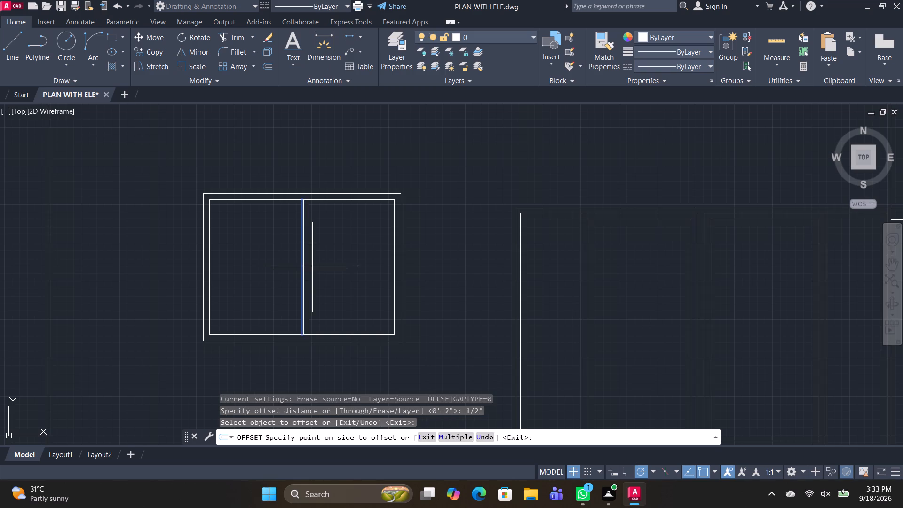
{"action": "left_click", "coordinate": [316, 265]}
{"action": "scroll", "coordinate": [306, 265], "scroll_direction": "up", "scroll_amount": 2}
{"action": "left_click", "coordinate": [293, 272]}
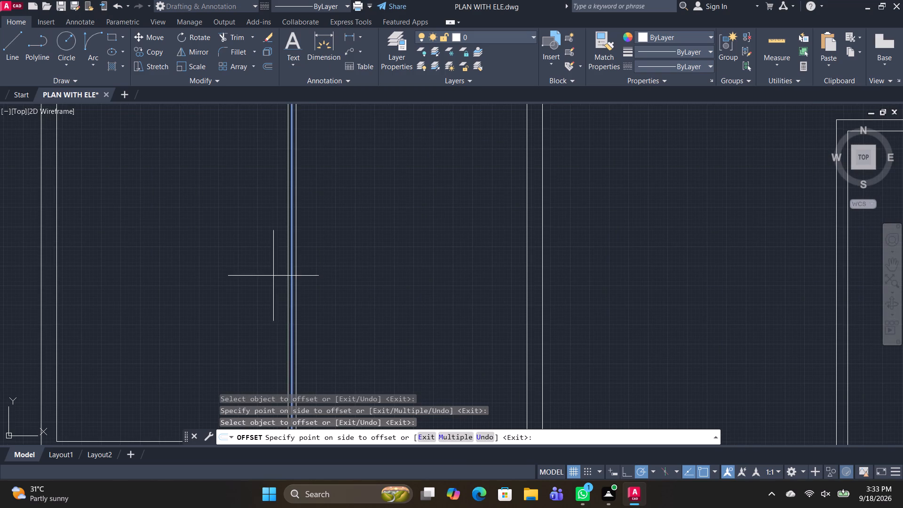
{"action": "left_click", "coordinate": [273, 276]}
{"action": "scroll", "coordinate": [327, 279], "scroll_direction": "down", "scroll_amount": 1}
{"action": "key", "text": "space"}
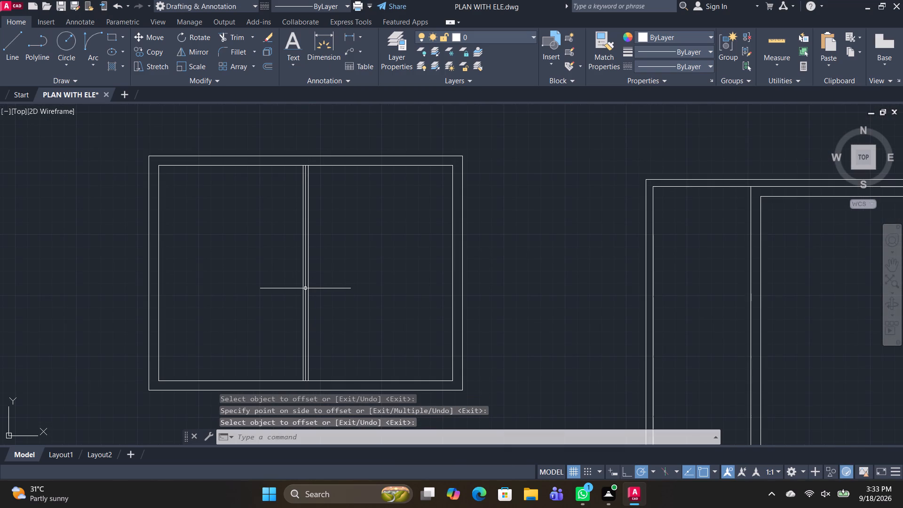
{"action": "left_click", "coordinate": [305, 288]}
{"action": "key", "text": "Delete"}
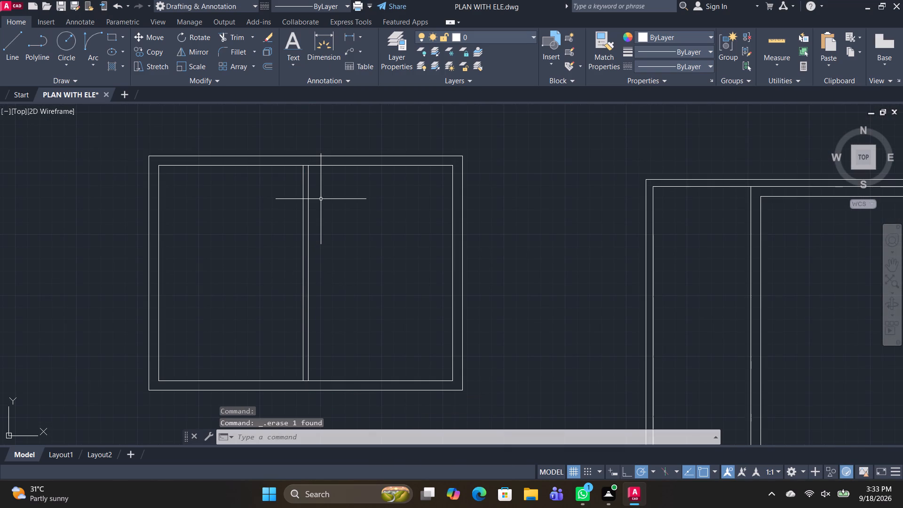
Extend both mullion lines to the outer window frame and trim the inner head and sill segments between them.
{"action": "type", "text": "TR"}
{"action": "key", "text": "space"}
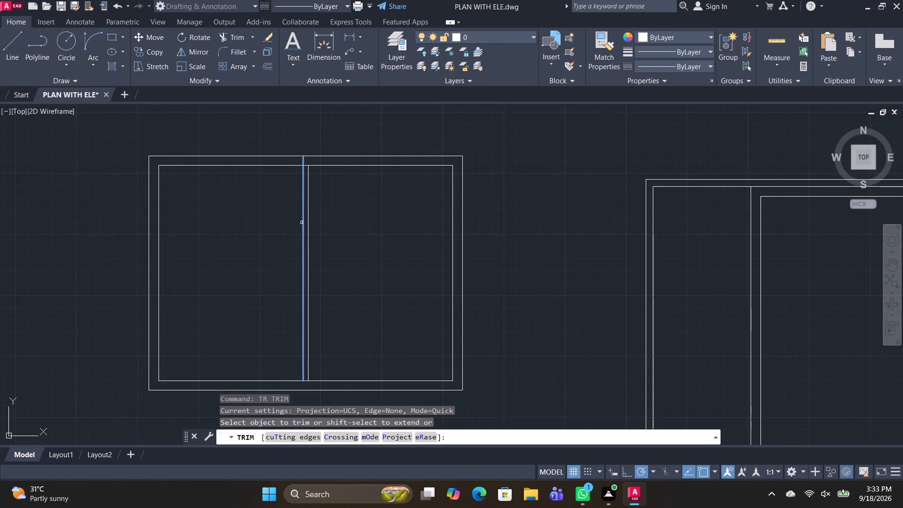
{"action": "left_click", "coordinate": [302, 213], "text": "shift"}
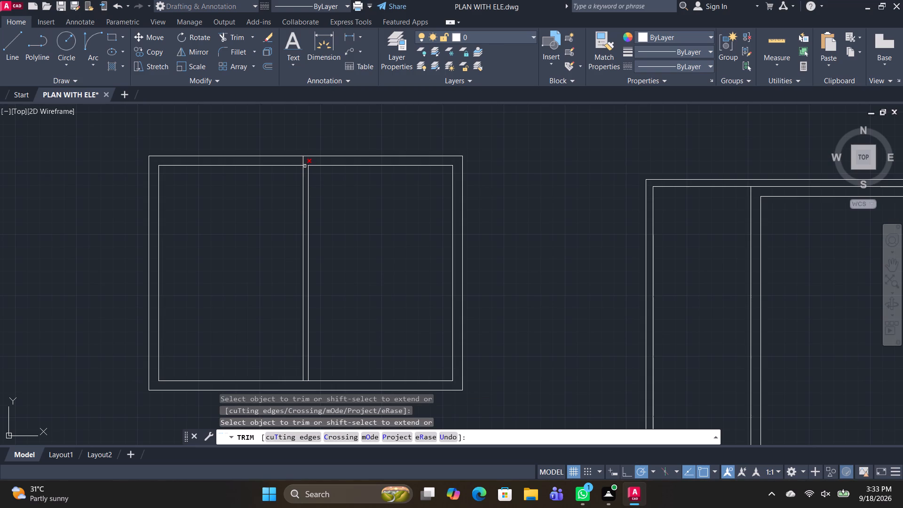
{"action": "left_click", "coordinate": [305, 166]}
{"action": "left_click", "coordinate": [309, 177], "text": "shift"}
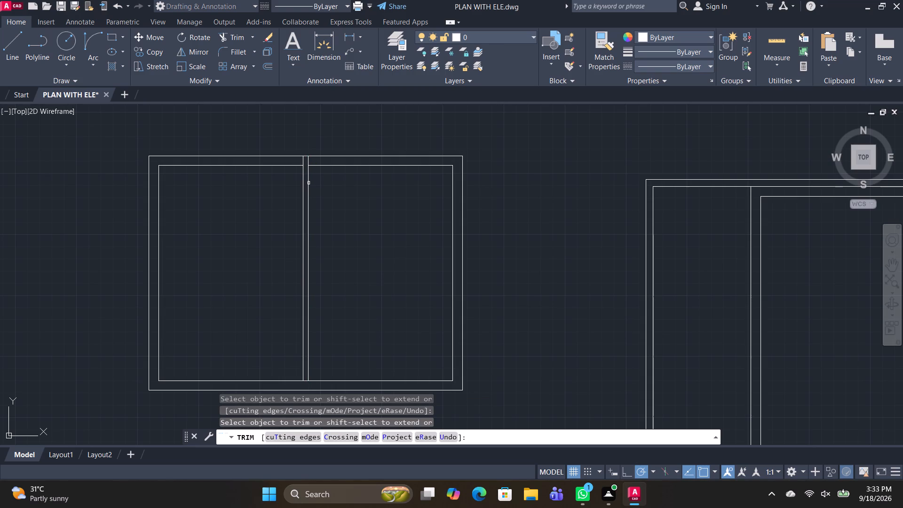
{"action": "left_click", "coordinate": [309, 368], "text": "shift"}
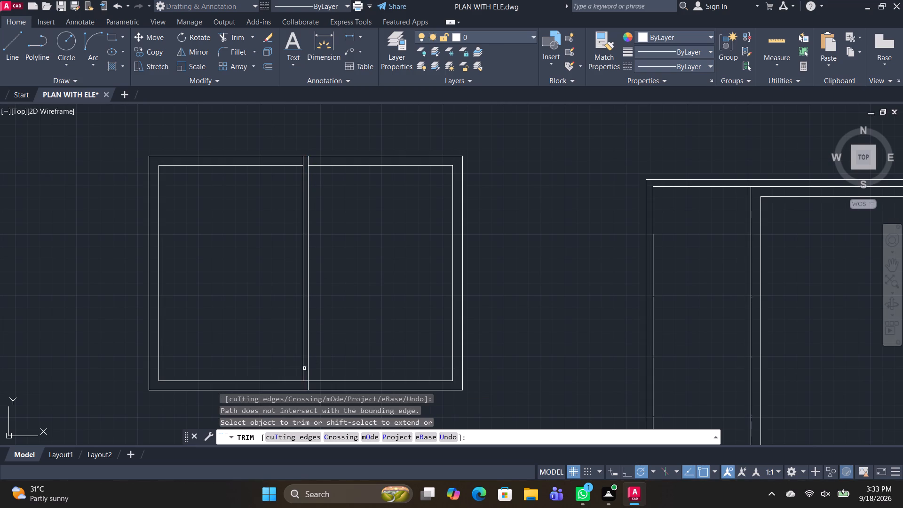
{"action": "left_click", "coordinate": [303, 368], "text": "shift"}
{"action": "left_click", "coordinate": [307, 380]}
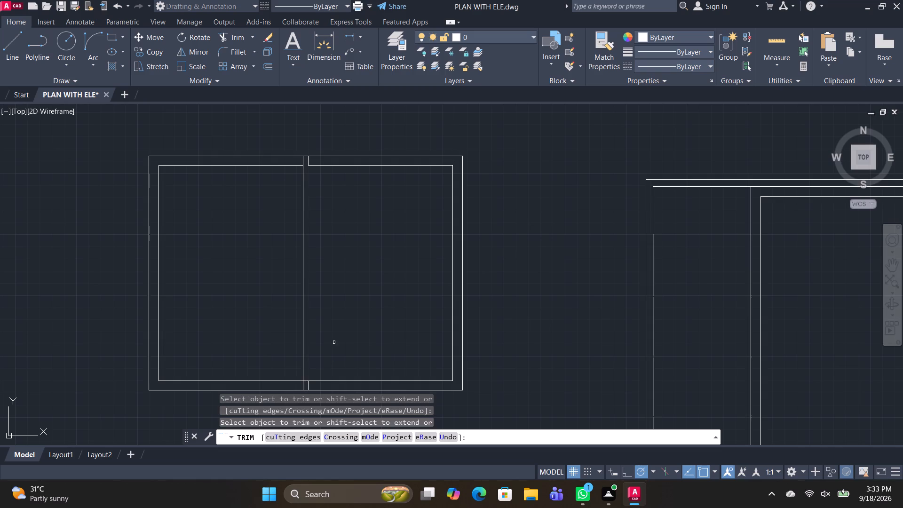
{"action": "middle_click_drag", "start_coordinate": [327, 338], "coordinate": [329, 240]}
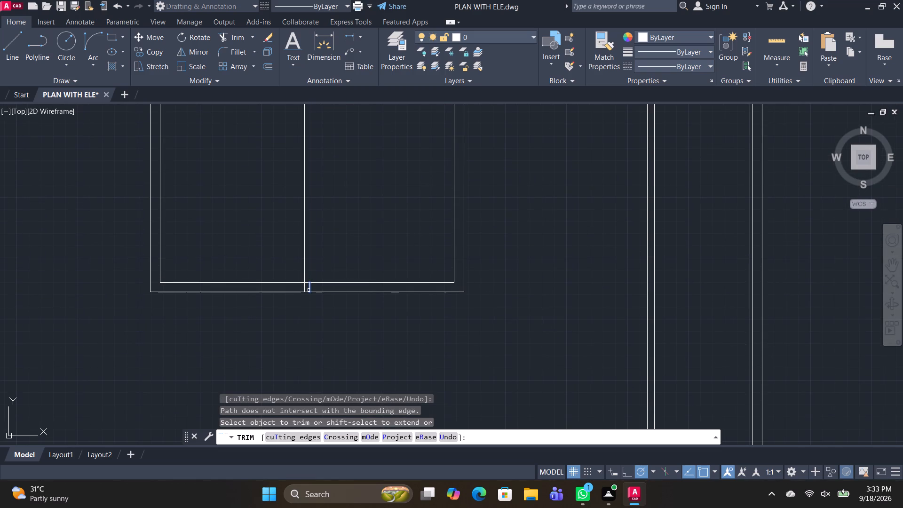
{"action": "left_click", "coordinate": [310, 286], "text": "shift"}
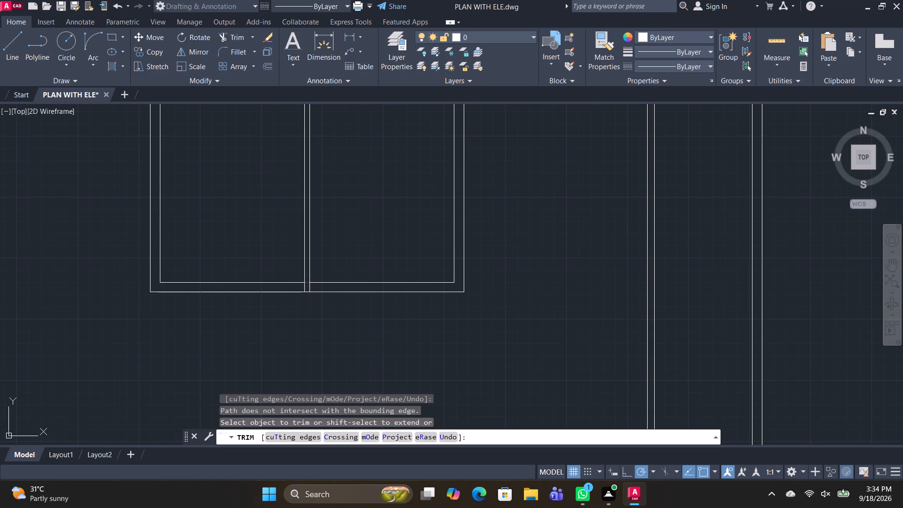
{"action": "left_click", "coordinate": [307, 282]}
{"action": "scroll", "coordinate": [325, 281], "scroll_direction": "down", "scroll_amount": 1}
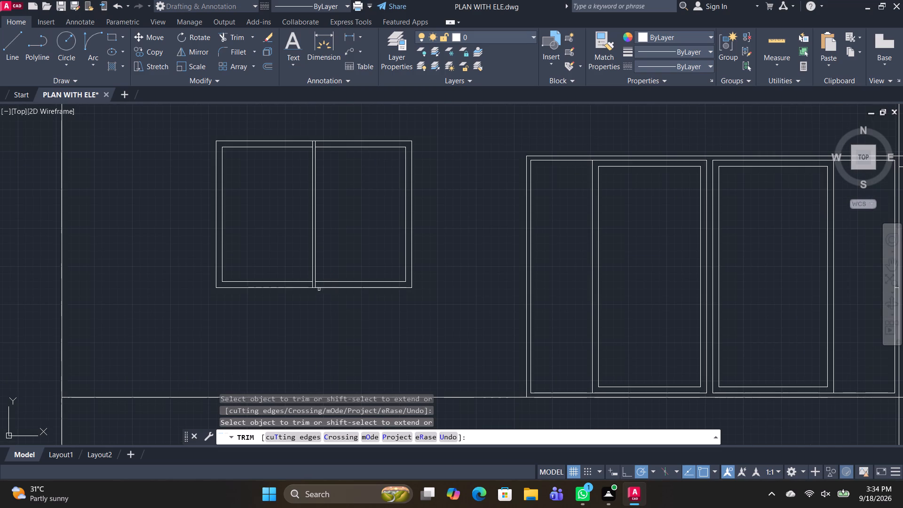
{"action": "scroll", "coordinate": [316, 283], "scroll_direction": "up", "scroll_amount": 2}
{"action": "scroll", "coordinate": [391, 270], "scroll_direction": "down", "scroll_amount": 2}
{"action": "middle_click_drag", "start_coordinate": [401, 239], "coordinate": [348, 259]}
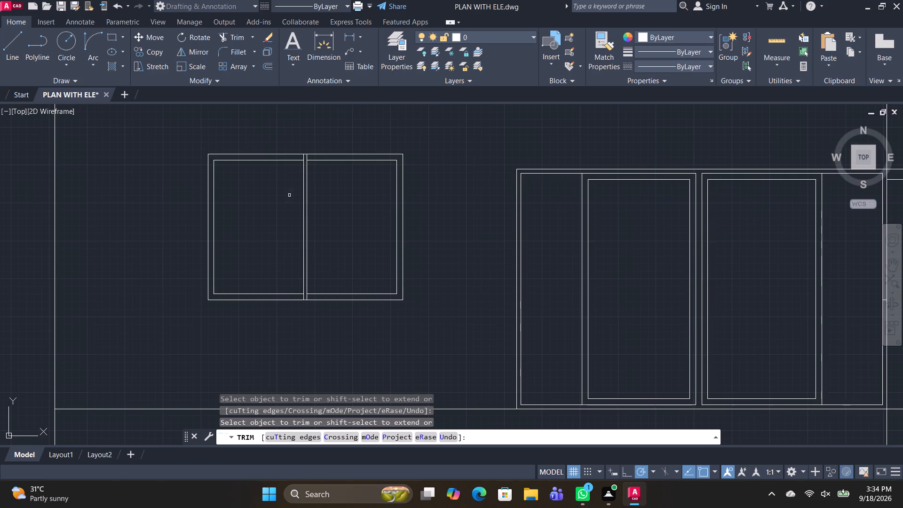
Trim the mullion line ends between the inner and outer frame at head and sill, leaving two separate panes.
{"action": "scroll", "coordinate": [295, 165], "scroll_direction": "up", "scroll_amount": 1}
{"action": "left_click", "coordinate": [306, 155]}
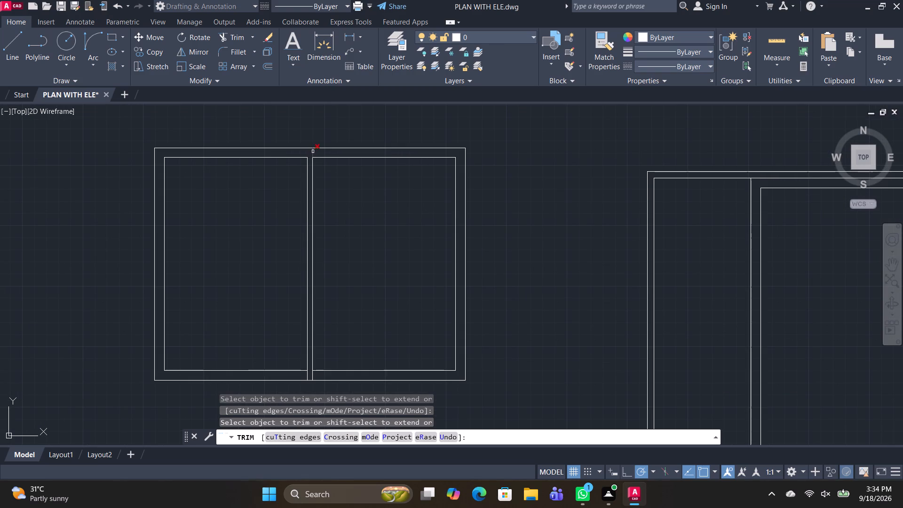
{"action": "left_click", "coordinate": [313, 151]}
{"action": "left_click_drag", "start_coordinate": [316, 376], "coordinate": [303, 373]}
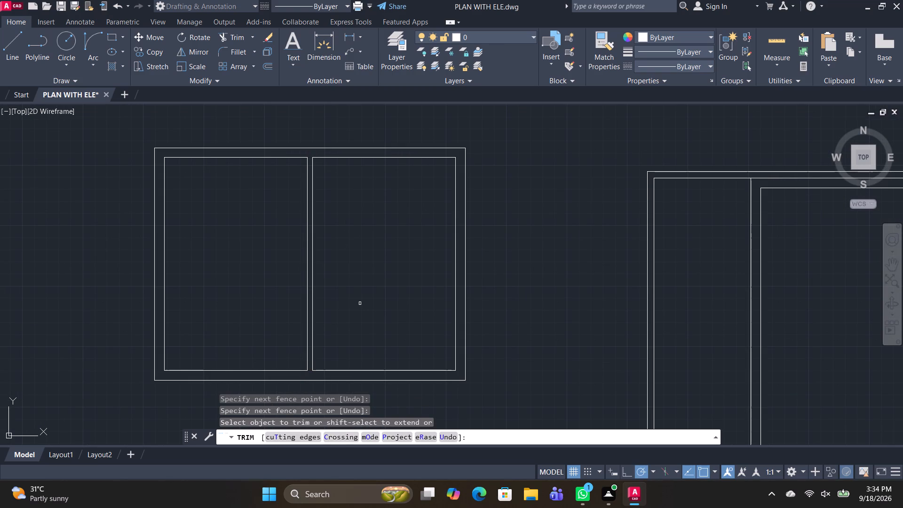
{"action": "scroll", "coordinate": [367, 334], "scroll_direction": "down", "scroll_amount": 1}
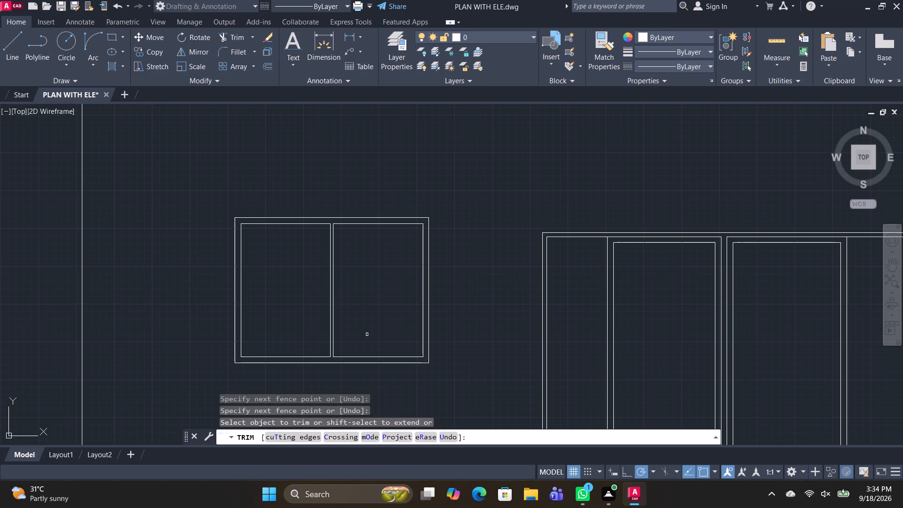
{"action": "key", "text": "space"}
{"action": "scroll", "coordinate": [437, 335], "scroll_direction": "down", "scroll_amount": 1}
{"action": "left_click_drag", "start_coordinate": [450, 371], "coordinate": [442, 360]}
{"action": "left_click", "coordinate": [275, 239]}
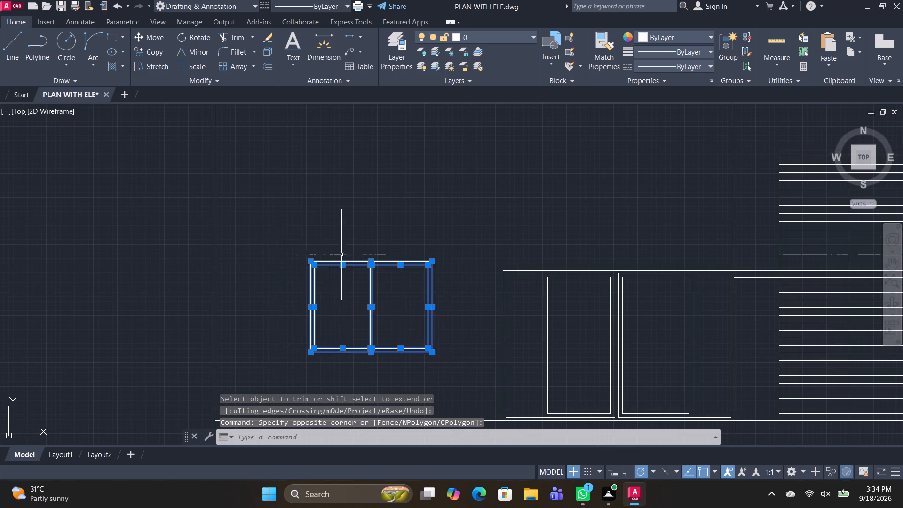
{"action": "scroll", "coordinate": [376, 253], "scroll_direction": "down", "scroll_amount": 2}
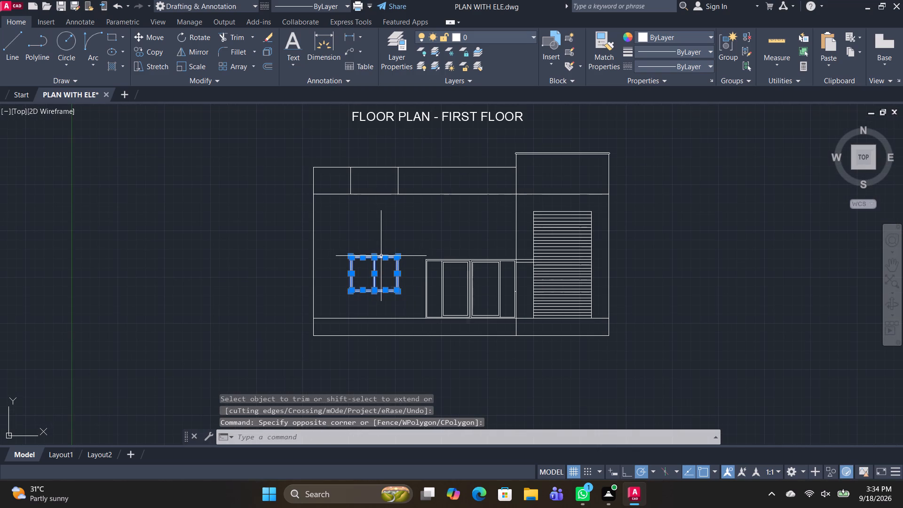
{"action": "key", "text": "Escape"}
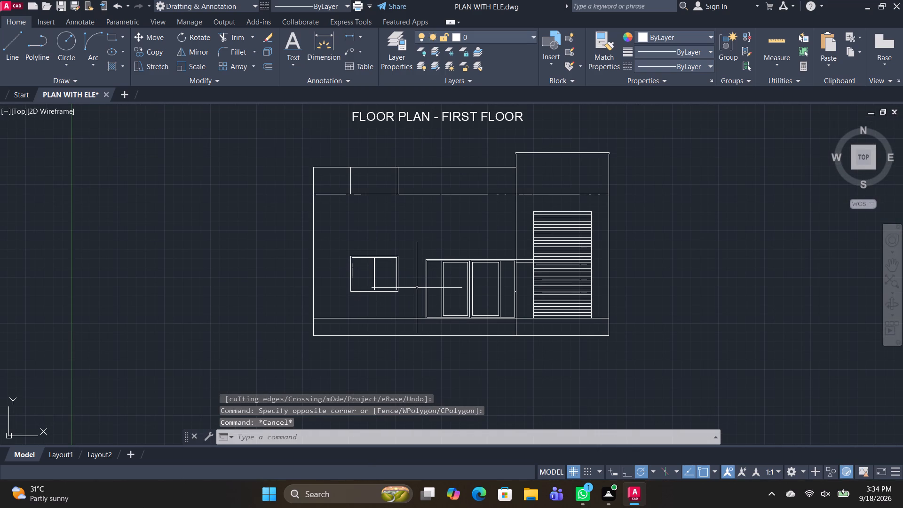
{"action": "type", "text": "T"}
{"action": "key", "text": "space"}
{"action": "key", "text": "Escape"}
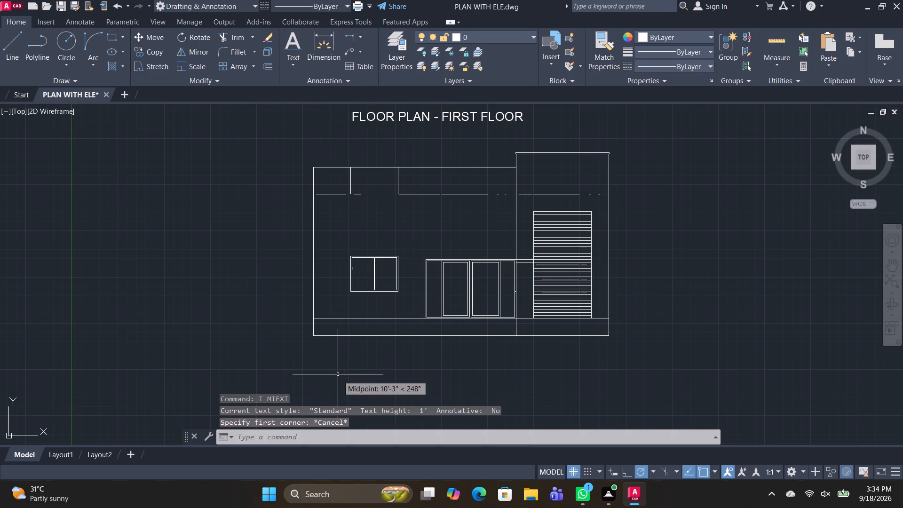
Offset the left bay's plinth top line upward with the Through option to a point on the slatted panel's left edge, above the doors.
{"action": "type", "text": "O T"}
{"action": "key", "text": "space"}
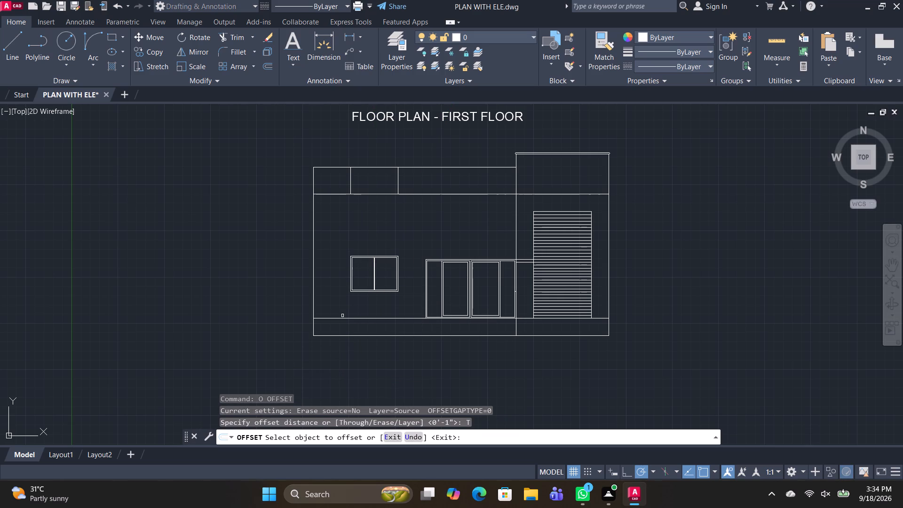
{"action": "left_click_drag", "start_coordinate": [342, 318], "coordinate": [343, 312]}
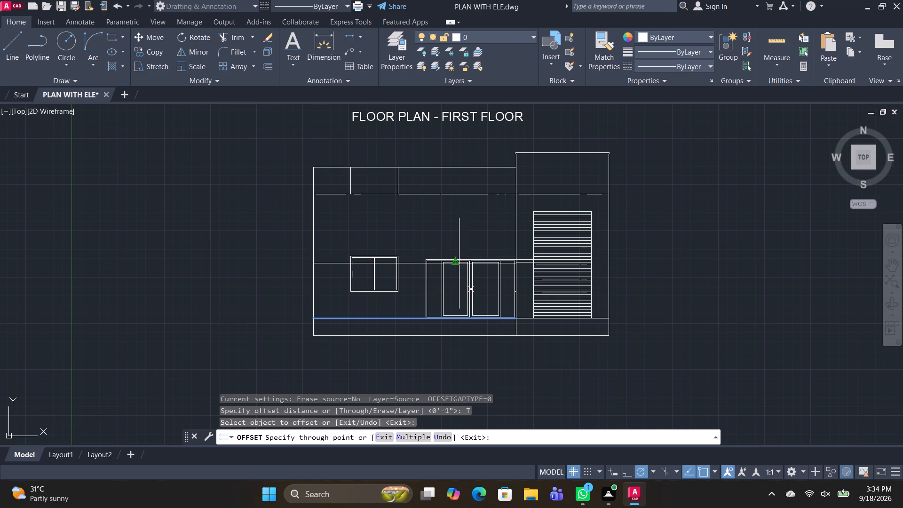
{"action": "scroll", "coordinate": [527, 246], "scroll_direction": "up", "scroll_amount": 1}
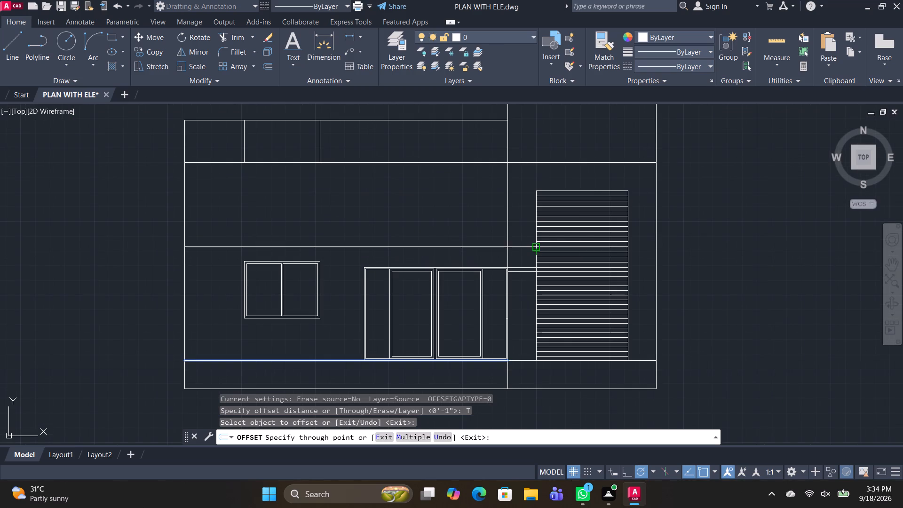
{"action": "left_click", "coordinate": [536, 239]}
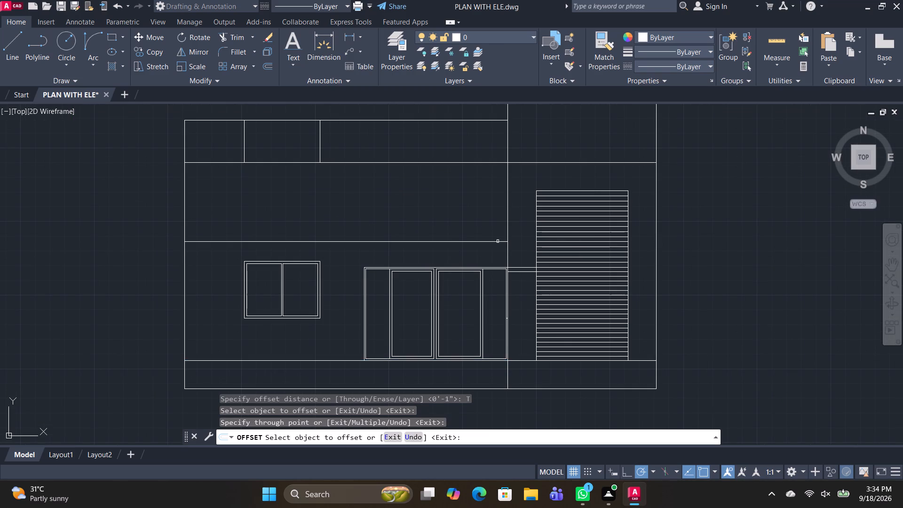
{"action": "key", "text": "space"}
Offset the new horizontal line above the window and doors 4' upward.
{"action": "key", "text": "space"}
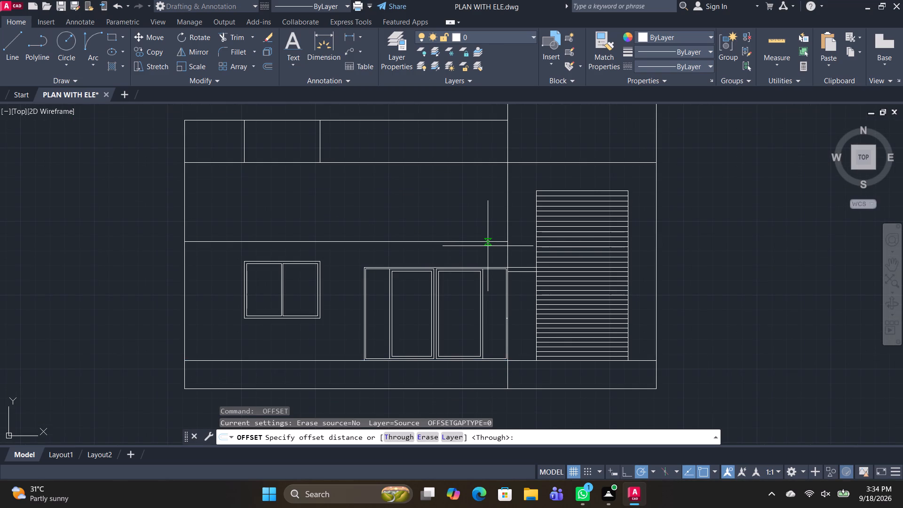
{"action": "type", "text": "4'"}
{"action": "key", "text": "Return"}
{"action": "left_click", "coordinate": [410, 241]}
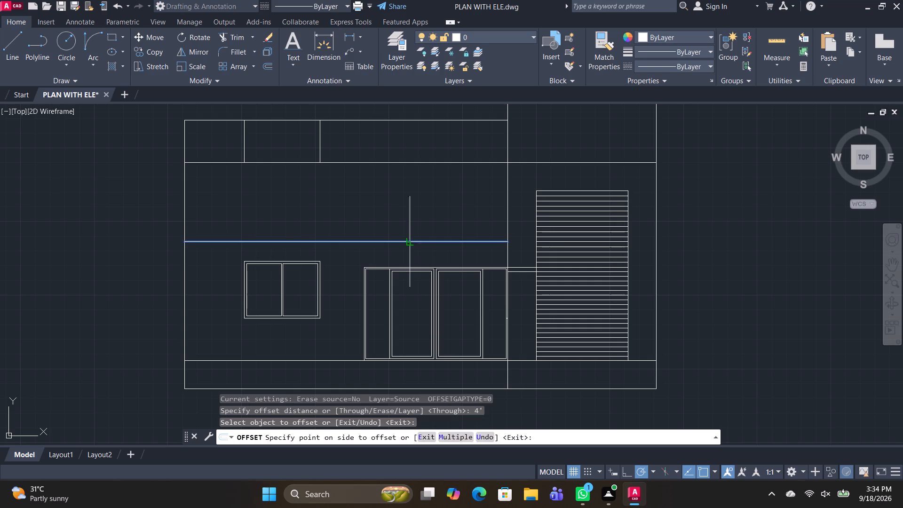
{"action": "left_click", "coordinate": [396, 201]}
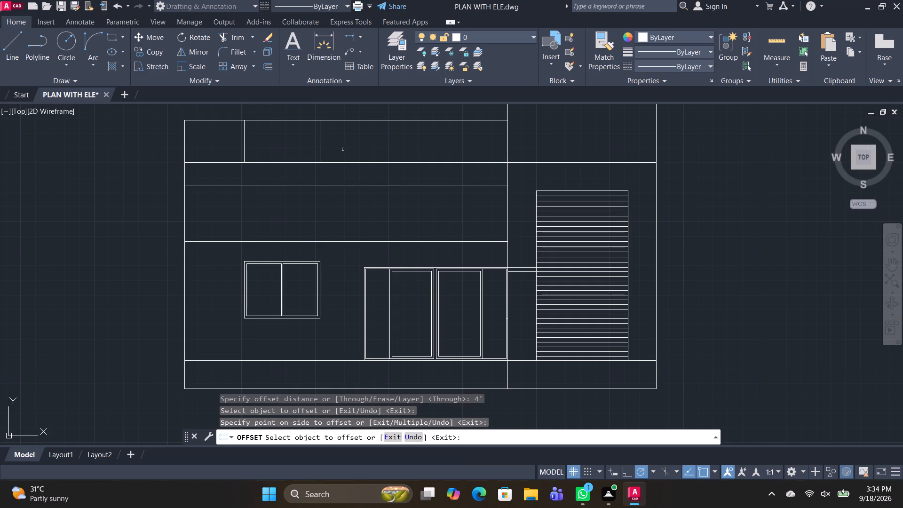
{"action": "key", "text": "Escape"}
Erase the two short vertical lines in the left bay's parapet band.
{"action": "left_click", "coordinate": [344, 151]}
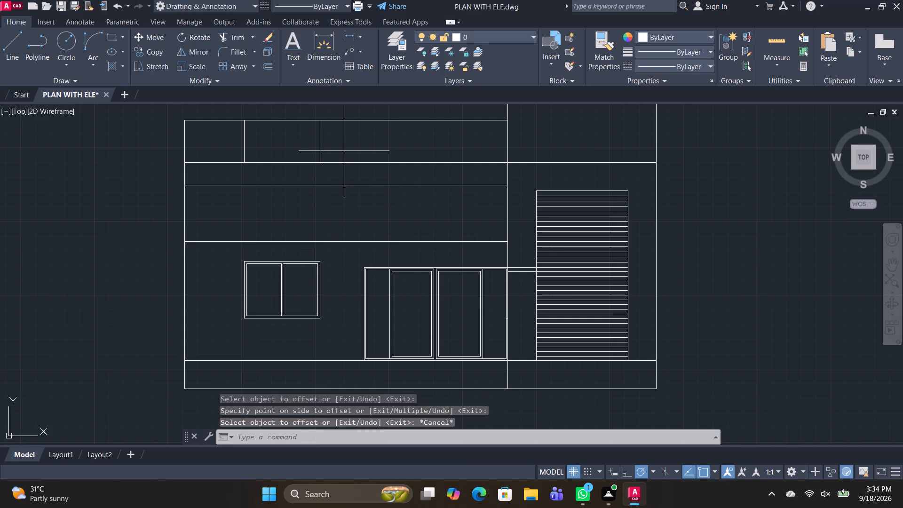
{"action": "left_click", "coordinate": [238, 132]}
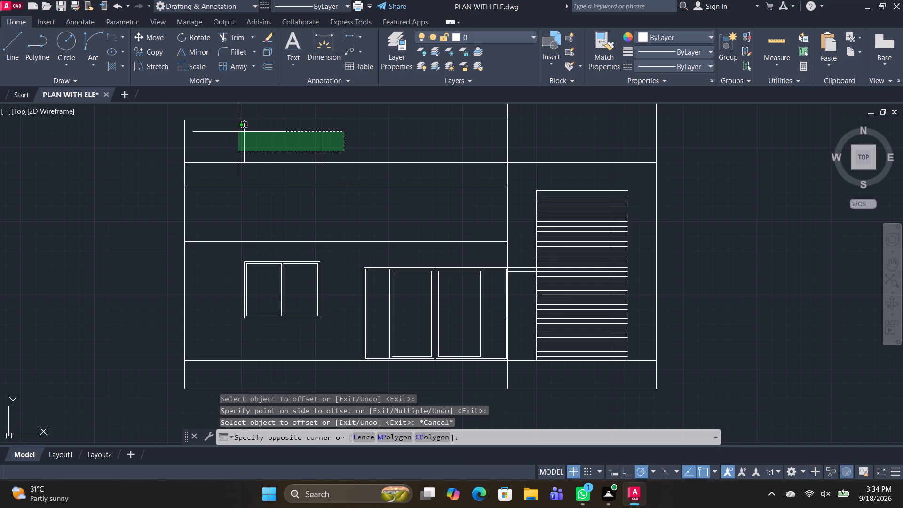
{"action": "key", "text": "Delete"}
{"action": "middle_click_drag", "start_coordinate": [358, 166], "coordinate": [372, 198]}
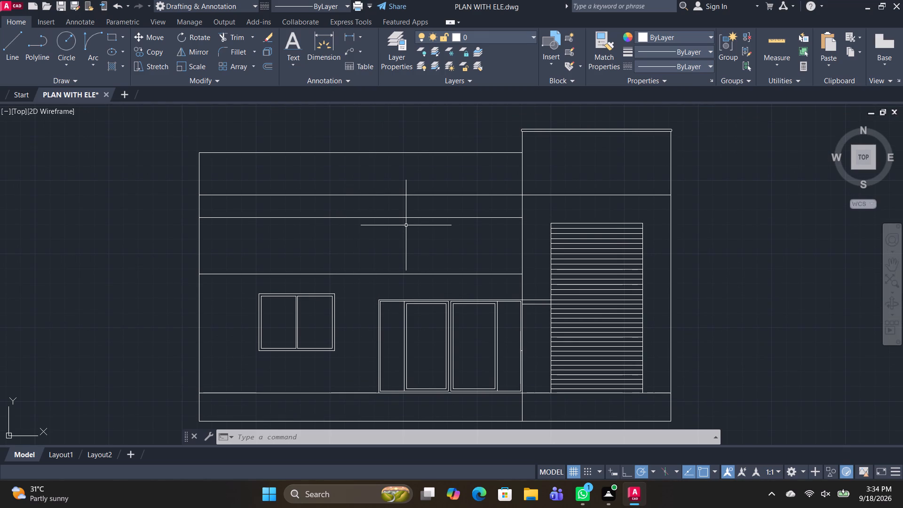
Offset the left bay's upper horizontal line, midway between window and parapet, 1' downward and erase the original line.
{"action": "left_click", "coordinate": [354, 218]}
{"action": "type", "text": "O"}
{"action": "key", "text": "space"}
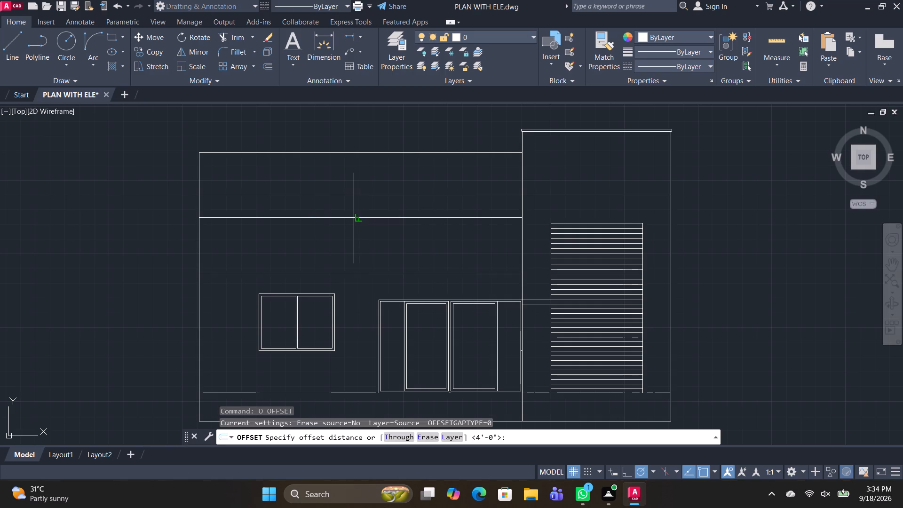
{"action": "type", "text": "1'"}
{"action": "key", "text": "Return"}
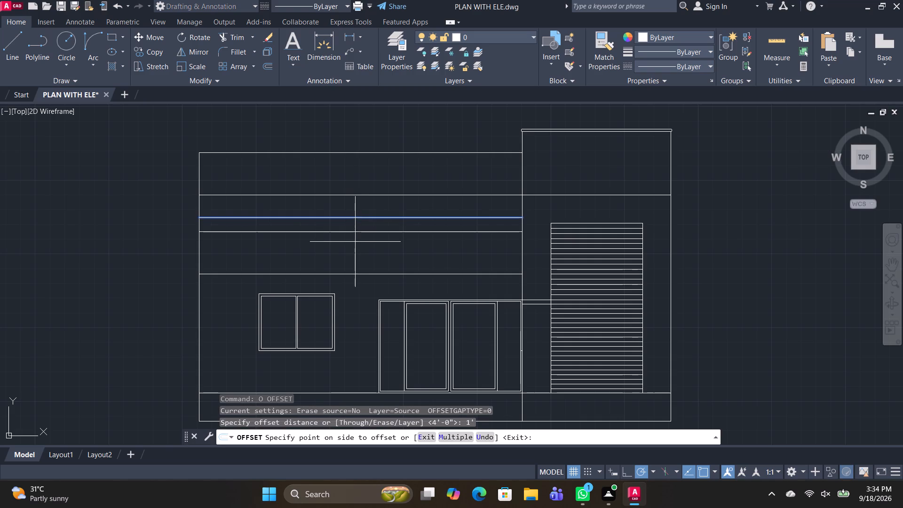
{"action": "left_click", "coordinate": [355, 242]}
{"action": "key", "text": "Escape"}
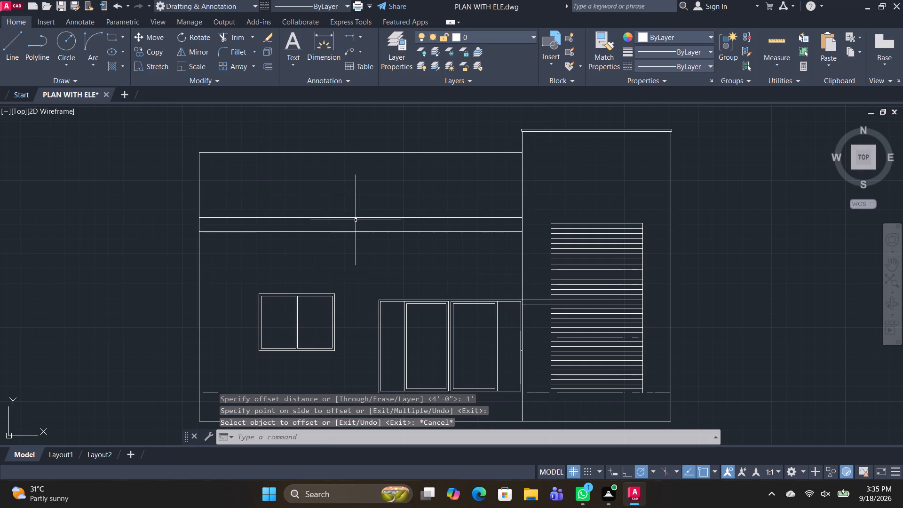
{"action": "left_click", "coordinate": [356, 220]}
{"action": "left_click", "coordinate": [349, 214]}
{"action": "key", "text": "Delete"}
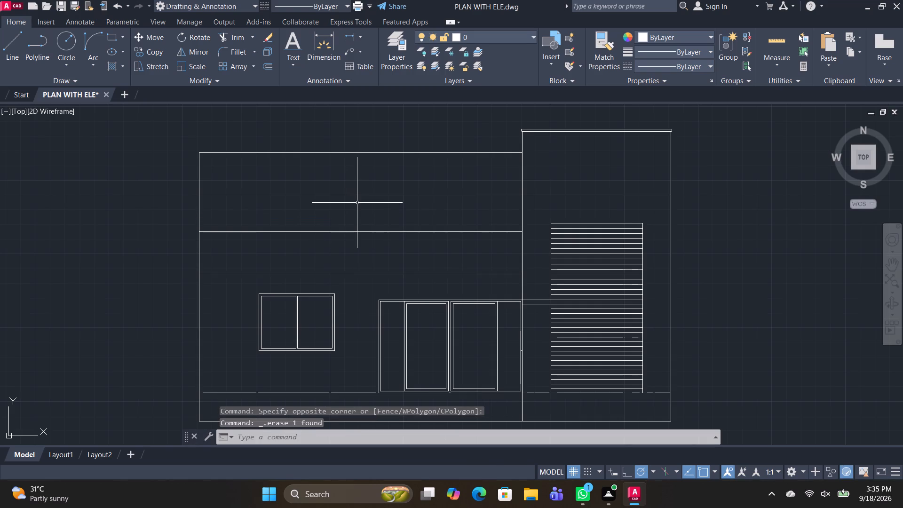
Copy the two-pane window from its lower-left corner to two spots along the horizontal line above the window and doors.
{"action": "left_click_drag", "start_coordinate": [340, 368], "coordinate": [339, 362]}
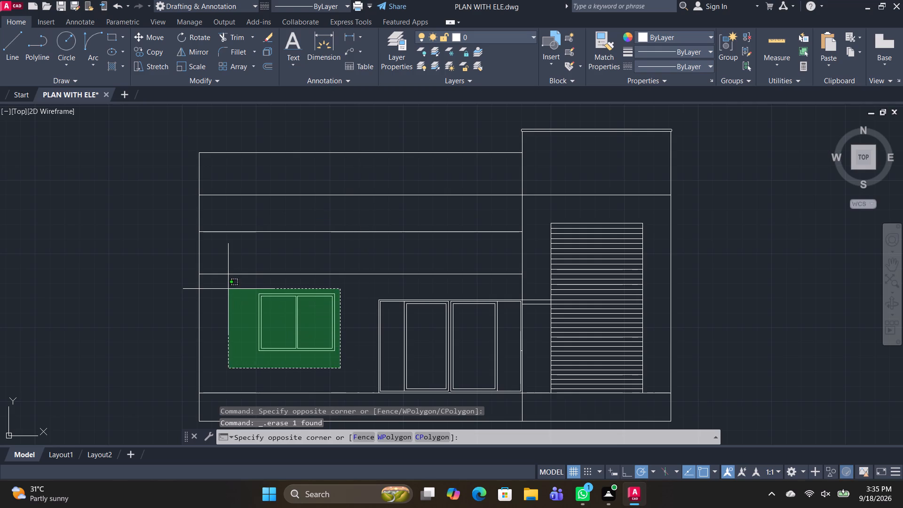
{"action": "left_click", "coordinate": [228, 289]}
{"action": "type", "text": "CO"}
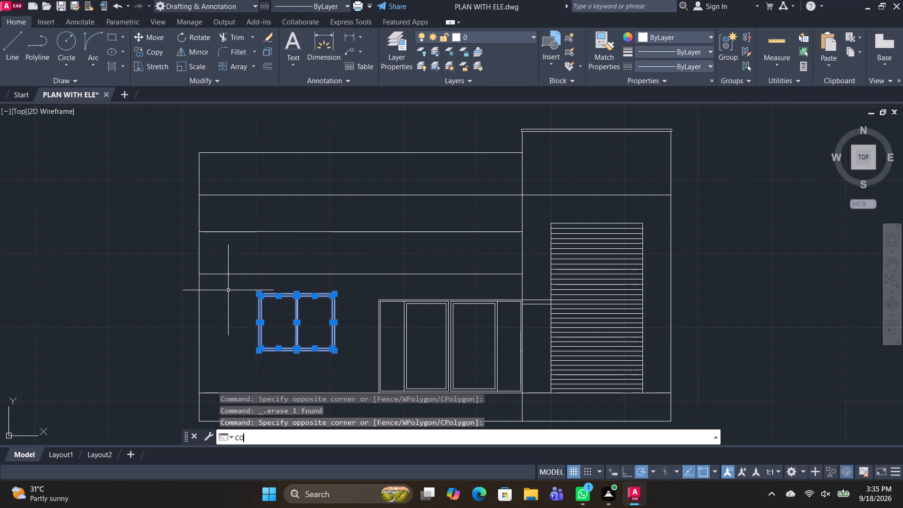
{"action": "key", "text": "space"}
{"action": "left_click", "coordinate": [258, 350]}
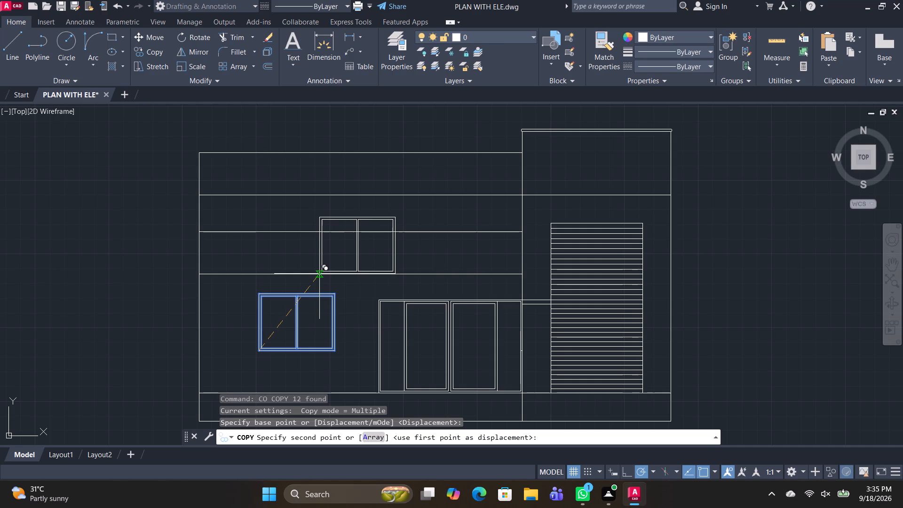
{"action": "left_click", "coordinate": [273, 274]}
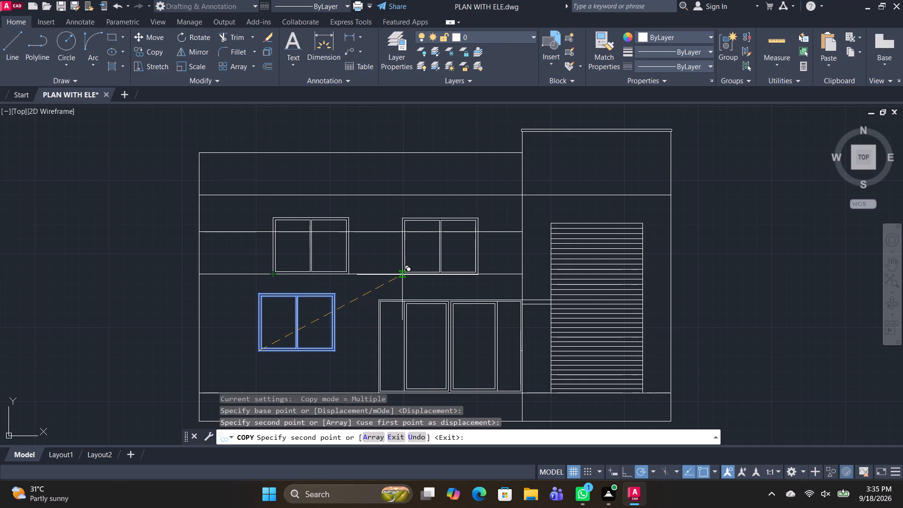
{"action": "left_click", "coordinate": [403, 275]}
{"action": "key", "text": "Escape"}
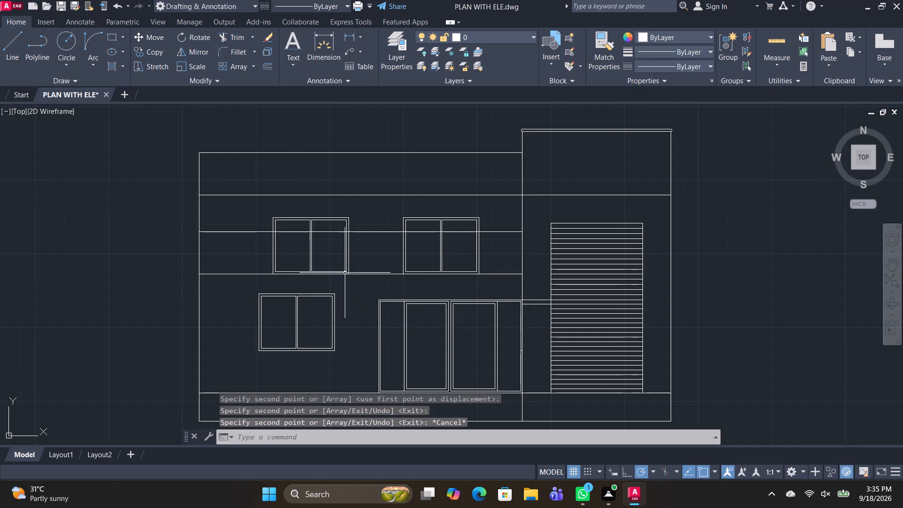
Offset the horizontal line crossing the two copied windows 6" downward and erase the original line.
{"action": "left_click", "coordinate": [320, 231]}
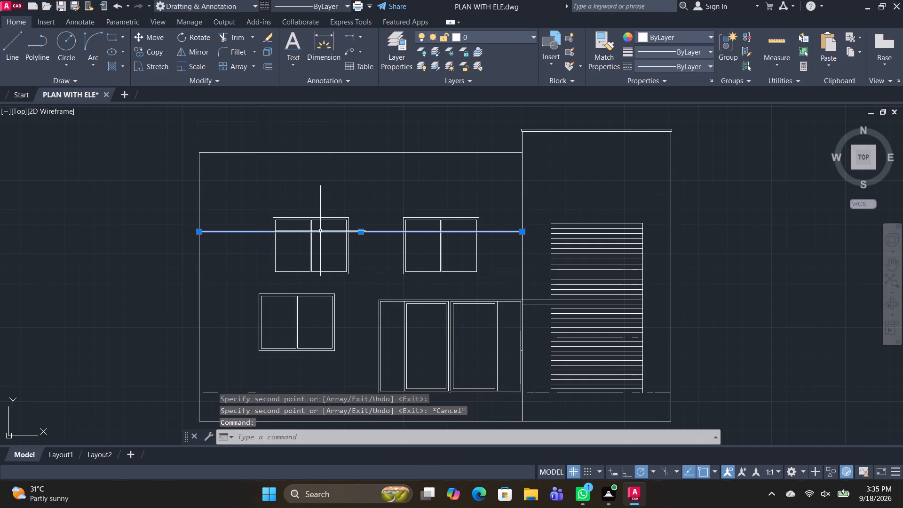
{"action": "type", "text": "OF 6\""}
{"action": "key", "text": "Return"}
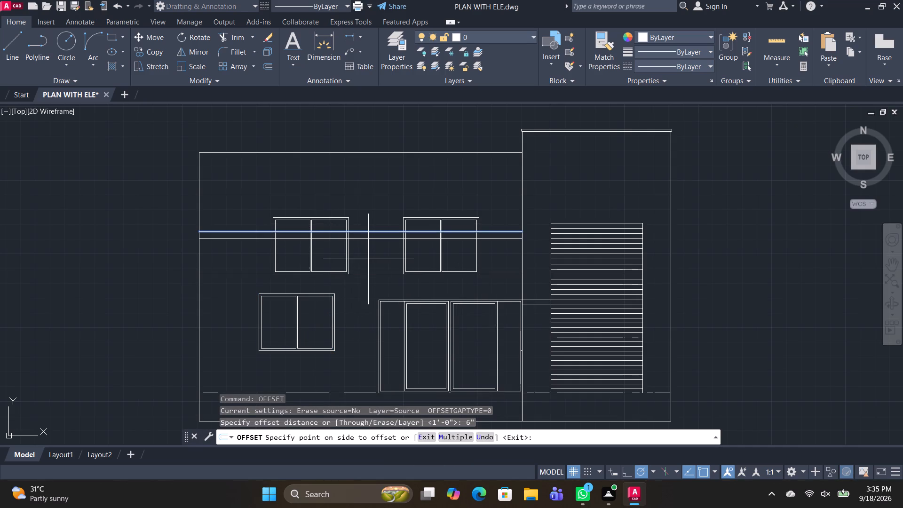
{"action": "left_click", "coordinate": [369, 259]}
{"action": "key", "text": "Escape"}
{"action": "left_click", "coordinate": [325, 231]}
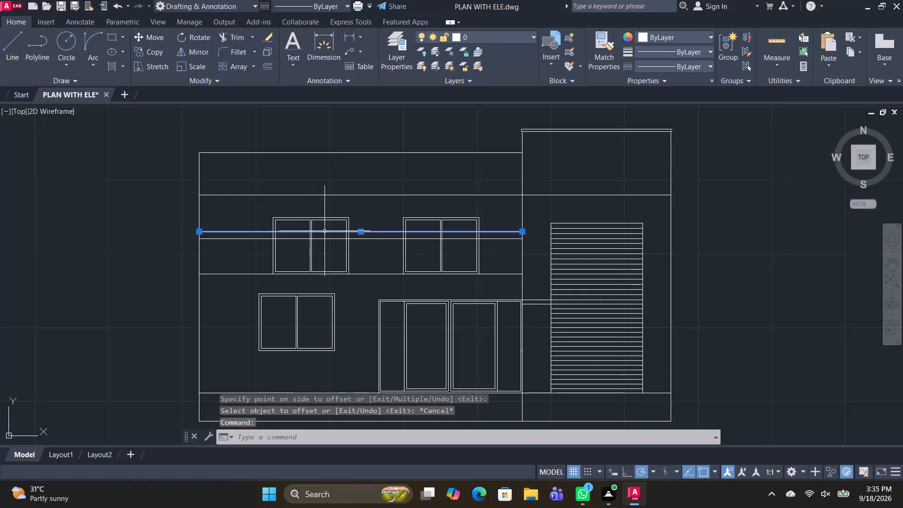
{"action": "key", "text": "Delete"}
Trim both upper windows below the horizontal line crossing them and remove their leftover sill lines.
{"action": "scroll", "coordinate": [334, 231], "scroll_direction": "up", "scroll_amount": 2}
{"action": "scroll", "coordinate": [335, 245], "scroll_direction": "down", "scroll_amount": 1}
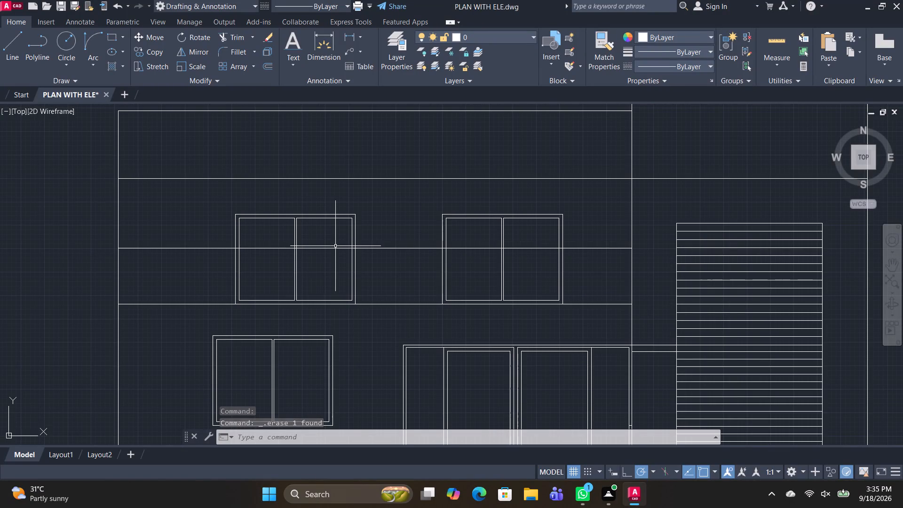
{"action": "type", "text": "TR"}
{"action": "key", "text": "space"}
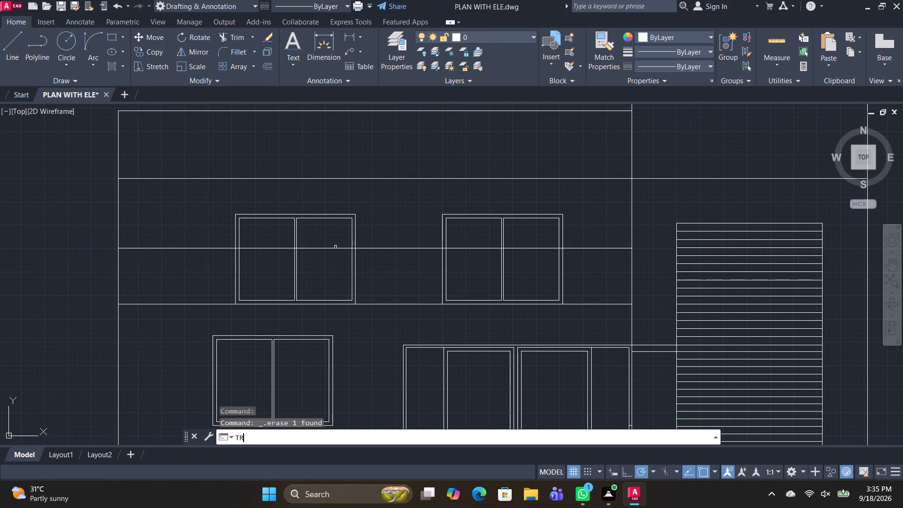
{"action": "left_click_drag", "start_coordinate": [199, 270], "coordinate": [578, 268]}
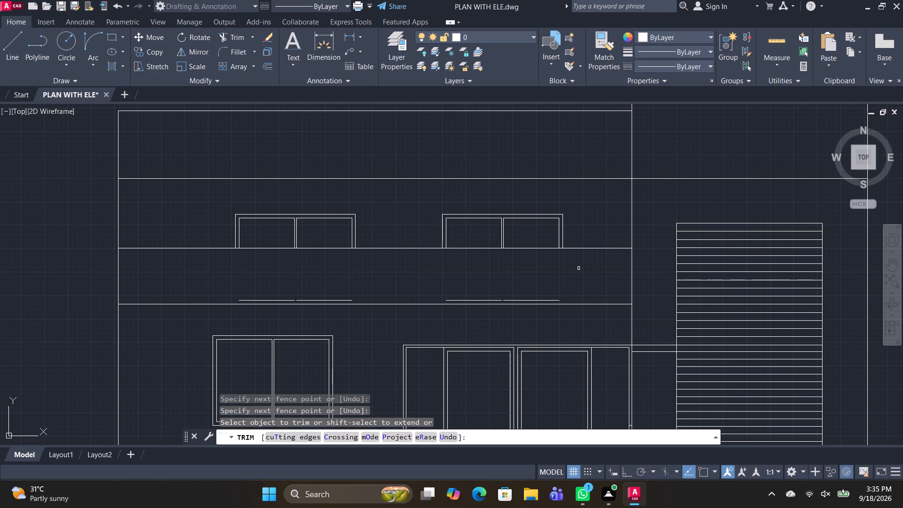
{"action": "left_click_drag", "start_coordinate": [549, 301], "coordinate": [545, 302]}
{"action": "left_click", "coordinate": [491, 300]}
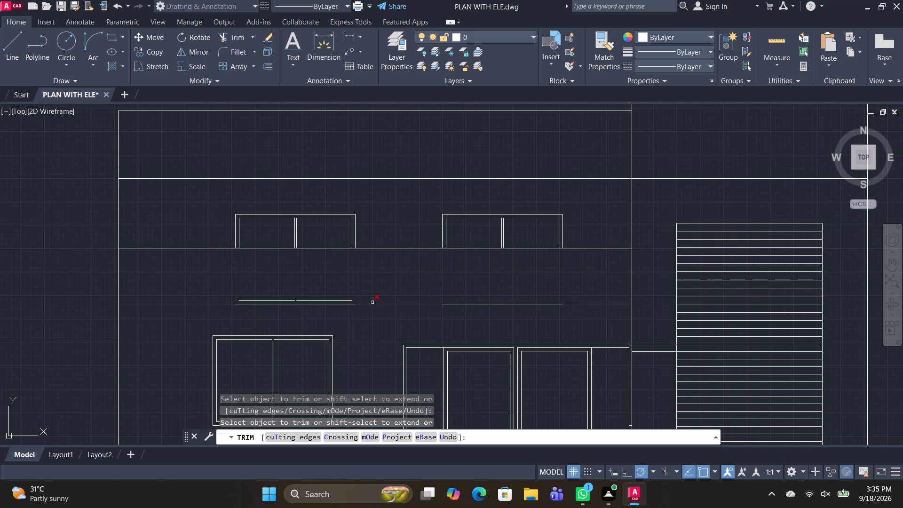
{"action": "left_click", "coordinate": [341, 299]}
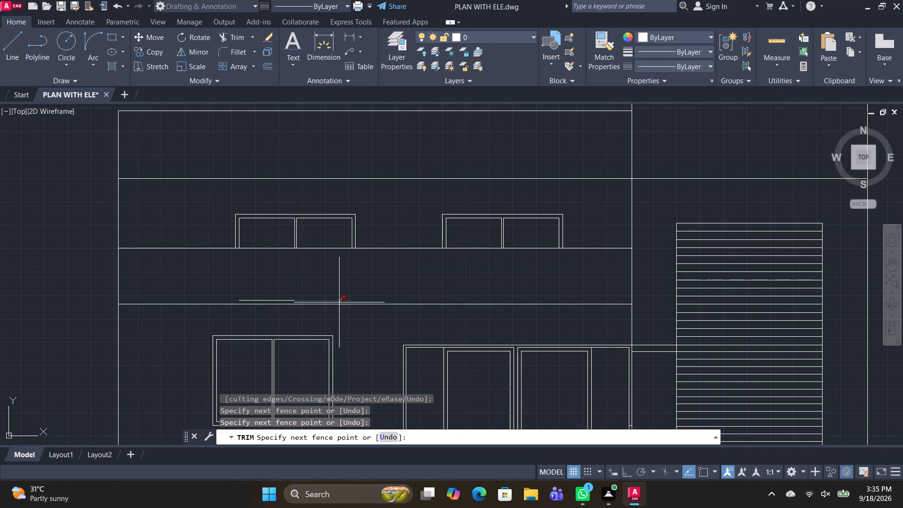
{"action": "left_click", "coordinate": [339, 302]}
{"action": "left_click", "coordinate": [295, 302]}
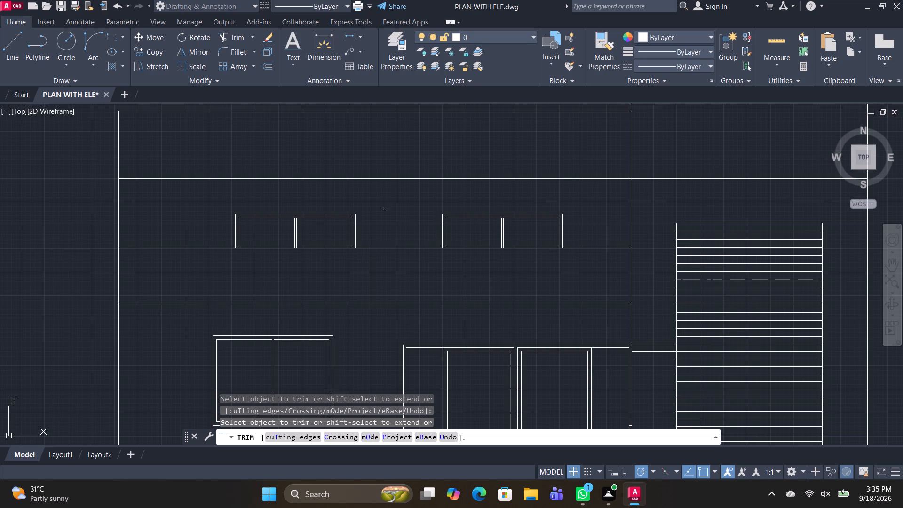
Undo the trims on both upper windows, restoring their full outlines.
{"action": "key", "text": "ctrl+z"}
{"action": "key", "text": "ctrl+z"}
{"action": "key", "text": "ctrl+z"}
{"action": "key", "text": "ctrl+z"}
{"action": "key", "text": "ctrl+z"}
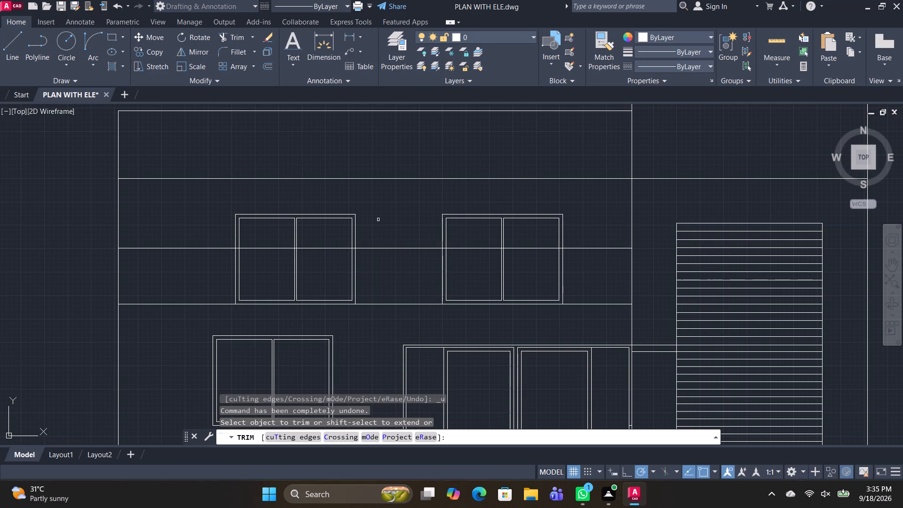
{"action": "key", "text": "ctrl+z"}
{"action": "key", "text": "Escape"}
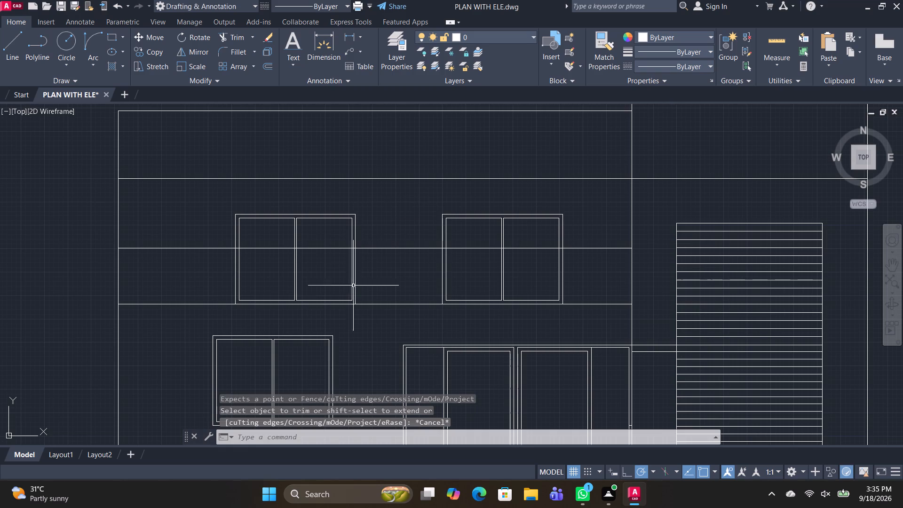
Move all frame and mullion lines of both upper windows straight up, placing their sills slightly below the horizontal line crossing them.
{"action": "left_click", "coordinate": [359, 288]}
{"action": "left_click", "coordinate": [196, 270]}
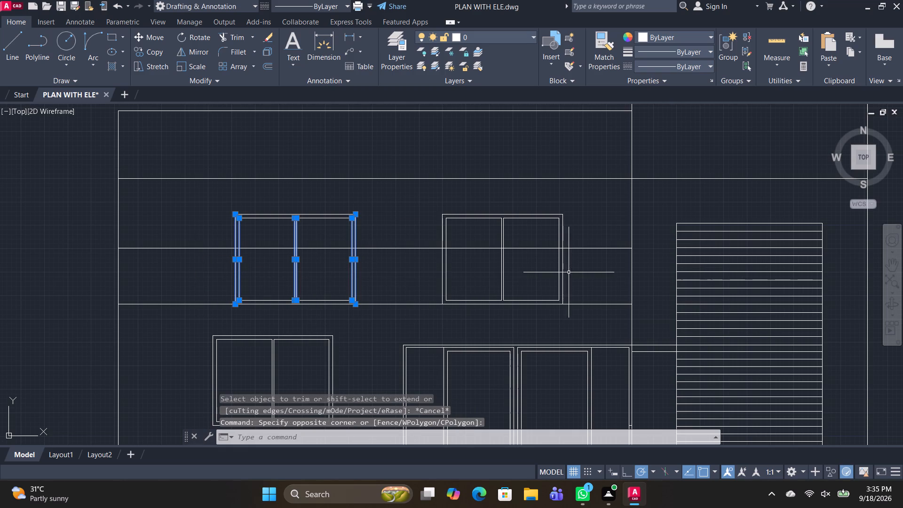
{"action": "left_click_drag", "start_coordinate": [570, 272], "coordinate": [535, 272]}
{"action": "left_click", "coordinate": [394, 274]}
{"action": "left_click_drag", "start_coordinate": [461, 222], "coordinate": [459, 217]}
{"action": "left_click", "coordinate": [433, 190]}
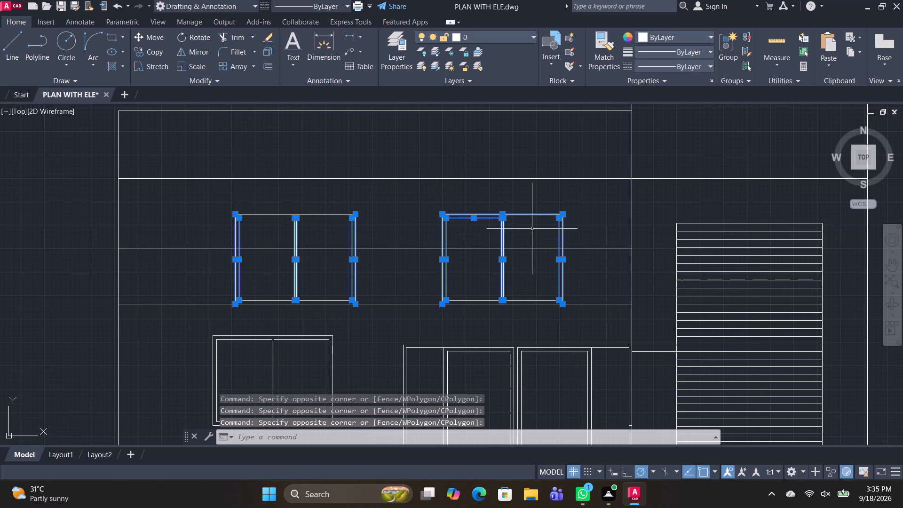
{"action": "left_click", "coordinate": [533, 229]}
{"action": "left_click", "coordinate": [510, 206]}
{"action": "scroll", "coordinate": [525, 302], "scroll_direction": "up", "scroll_amount": 2}
{"action": "left_click", "coordinate": [525, 301]}
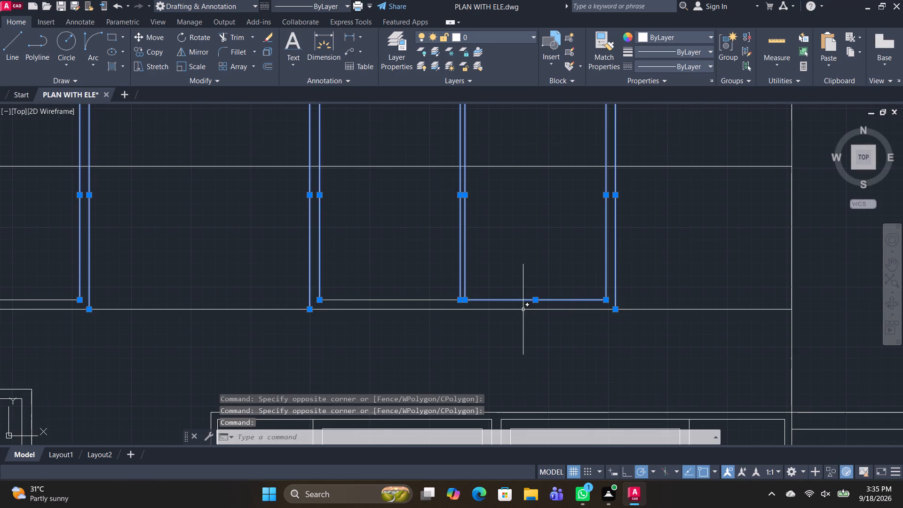
{"action": "left_click", "coordinate": [523, 310]}
{"action": "left_click", "coordinate": [423, 300]}
{"action": "middle_click_drag", "start_coordinate": [190, 254], "coordinate": [328, 235]}
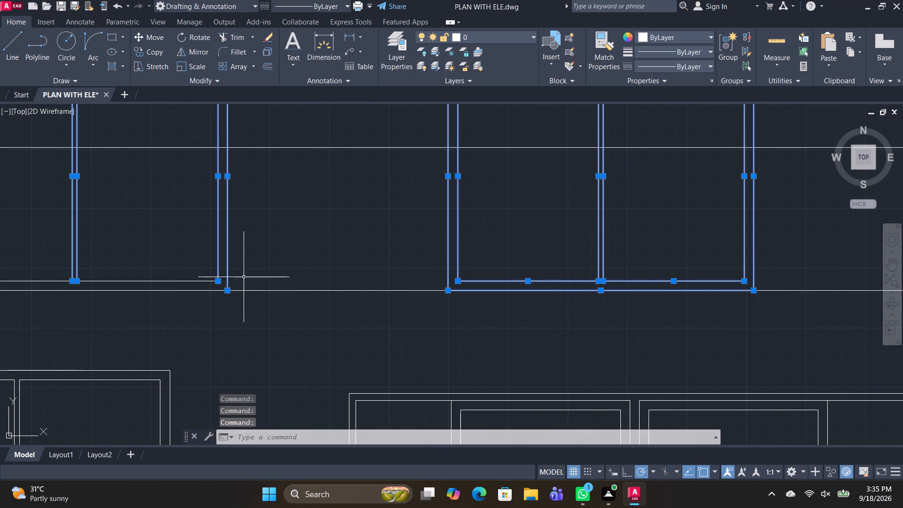
{"action": "left_click", "coordinate": [192, 281]}
{"action": "left_click", "coordinate": [190, 290]}
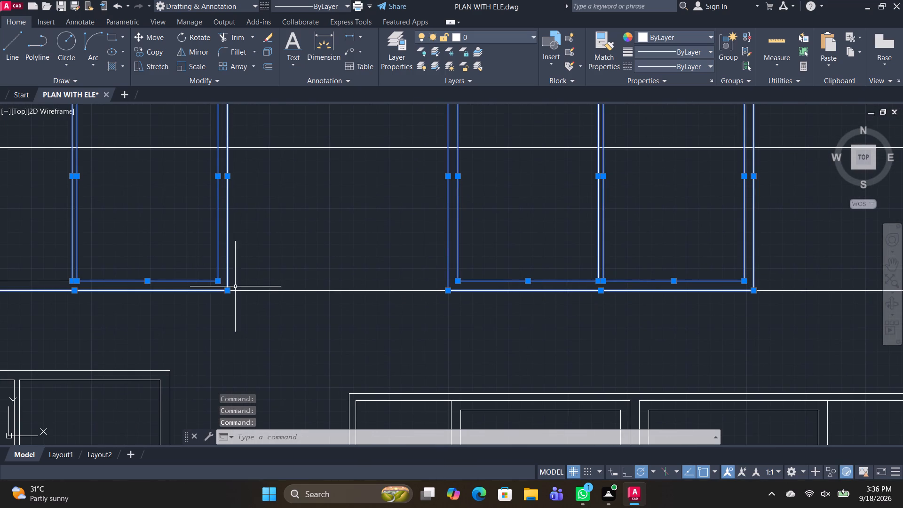
{"action": "middle_click_drag", "start_coordinate": [271, 286], "coordinate": [424, 289]}
{"action": "left_click", "coordinate": [144, 282]}
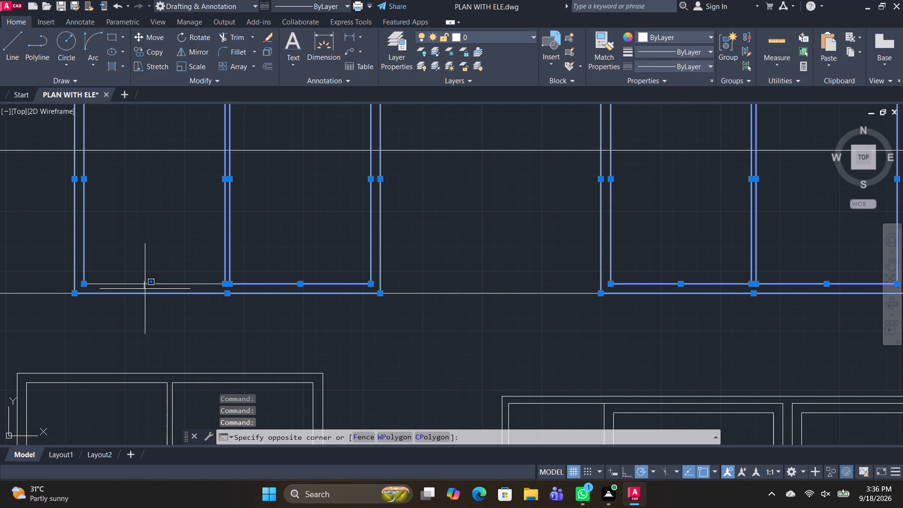
{"action": "left_click", "coordinate": [140, 286]}
{"action": "middle_click_drag", "start_coordinate": [167, 249], "coordinate": [182, 351]}
{"action": "left_click_drag", "start_coordinate": [355, 212], "coordinate": [349, 199]}
{"action": "left_click", "coordinate": [268, 139]}
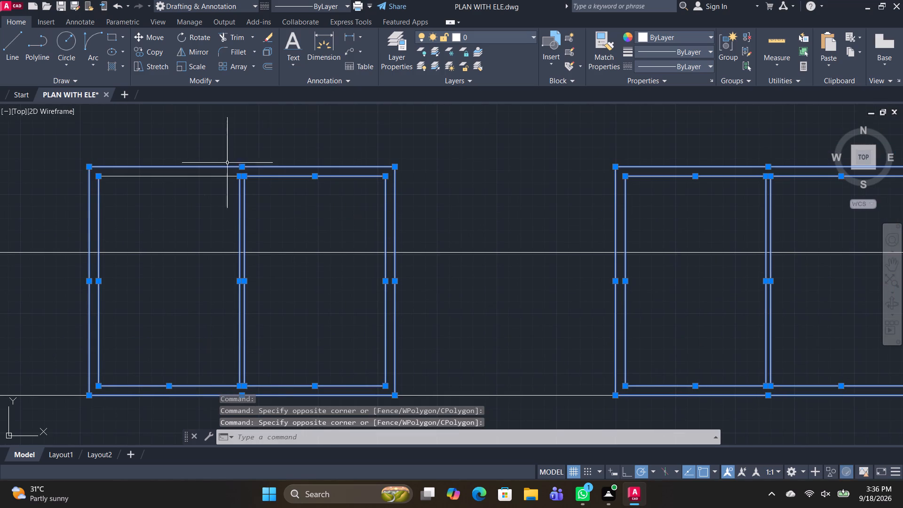
{"action": "left_click_drag", "start_coordinate": [153, 214], "coordinate": [149, 212]}
{"action": "left_click", "coordinate": [120, 150]}
{"action": "type", "text": "M"}
{"action": "key", "text": "space"}
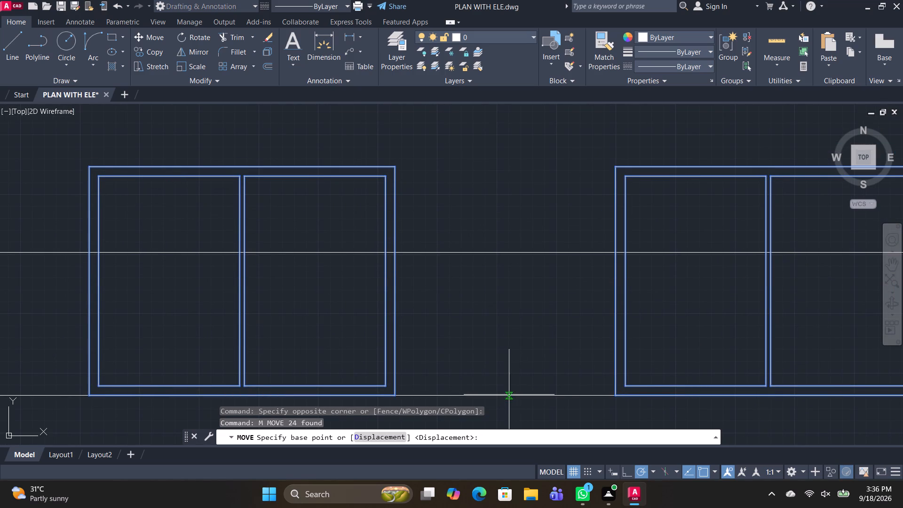
{"action": "left_click", "coordinate": [391, 395]}
{"action": "scroll", "coordinate": [394, 310], "scroll_direction": "down", "scroll_amount": 2}
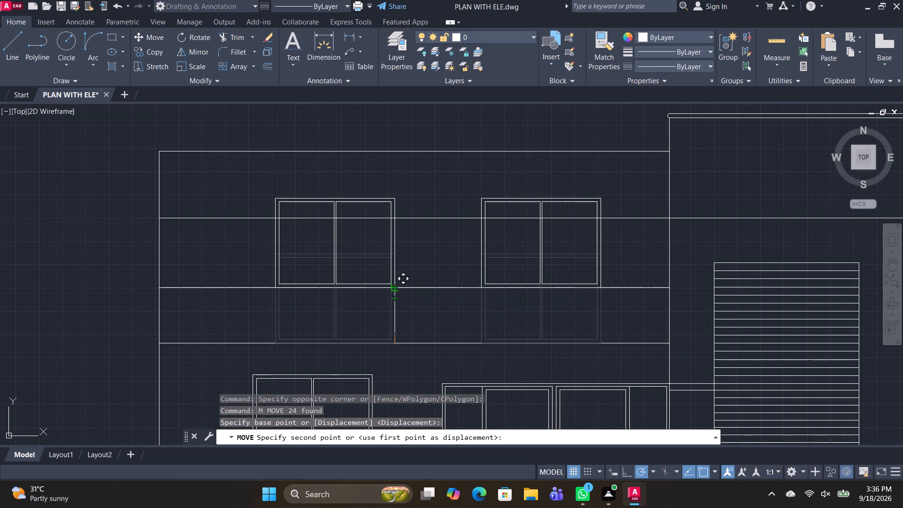
{"action": "left_click", "coordinate": [394, 295]}
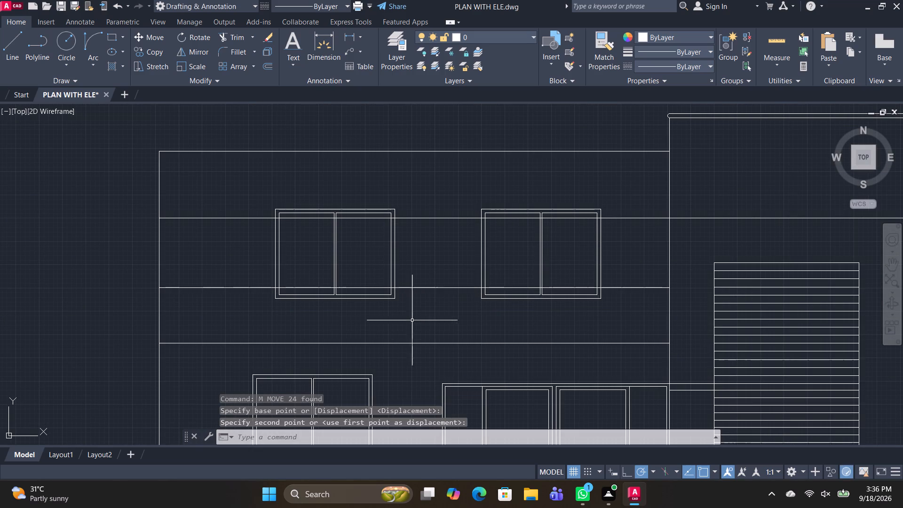
{"action": "key", "text": "space"}
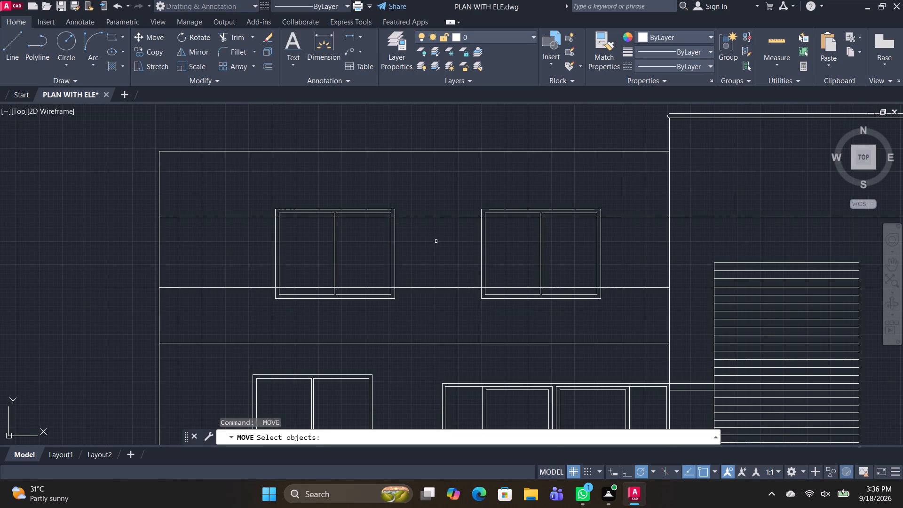
{"action": "key", "text": "Escape"}
Erase the two overlapping horizontal lines that run through the tops of the upper windows.
{"action": "left_click", "coordinate": [436, 243]}
{"action": "left_click", "coordinate": [422, 204]}
{"action": "key", "text": "Delete"}
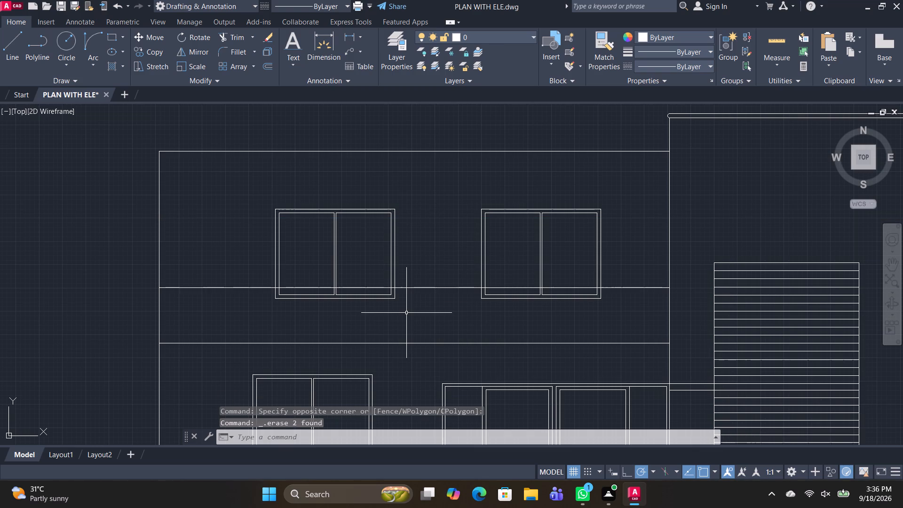
Trim both upper windows below the horizontal line crossing them and remove all their leftover sill and frame pieces.
{"action": "type", "text": "TR"}
{"action": "key", "text": "space"}
{"action": "left_click_drag", "start_coordinate": [249, 300], "coordinate": [325, 294]}
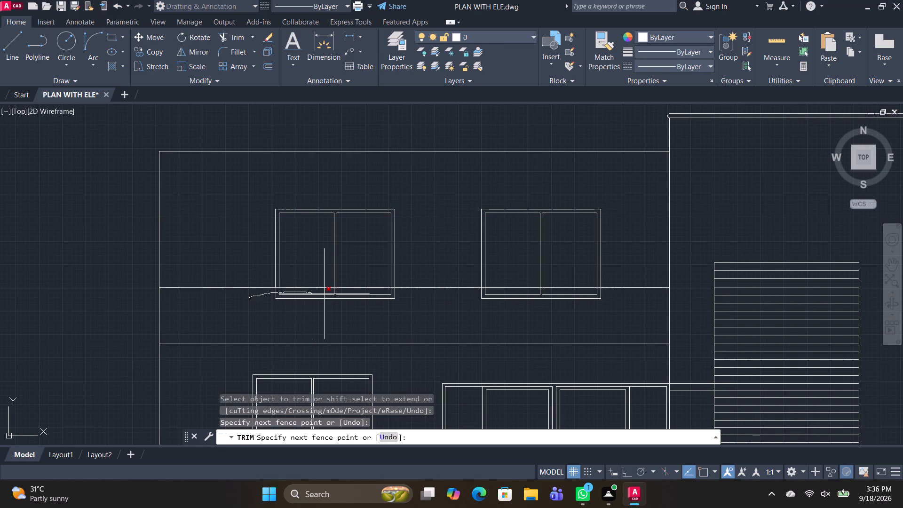
{"action": "left_click_drag", "start_coordinate": [325, 294], "coordinate": [407, 296]}
{"action": "left_click", "coordinate": [392, 294]}
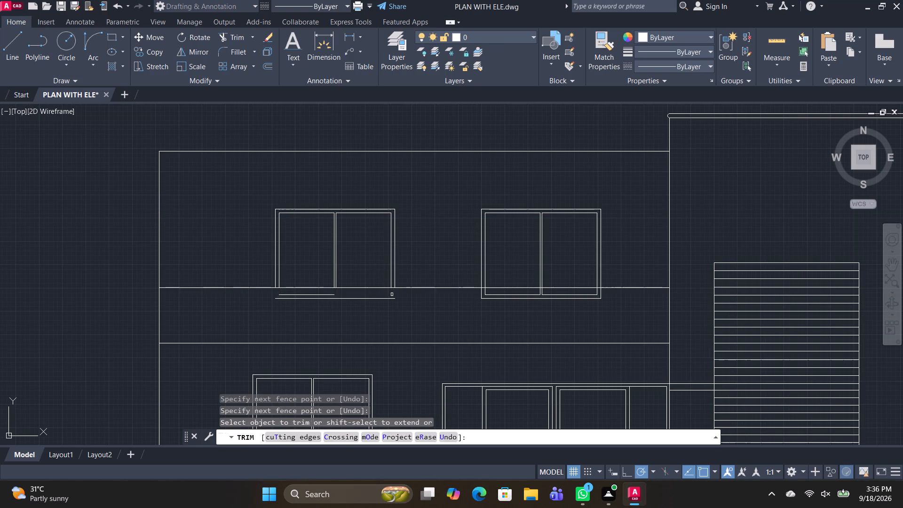
{"action": "left_click_drag", "start_coordinate": [392, 294], "coordinate": [291, 316]}
{"action": "left_click_drag", "start_coordinate": [309, 291], "coordinate": [309, 309]}
{"action": "left_click_drag", "start_coordinate": [457, 298], "coordinate": [612, 293]}
{"action": "left_click_drag", "start_coordinate": [612, 293], "coordinate": [617, 294]}
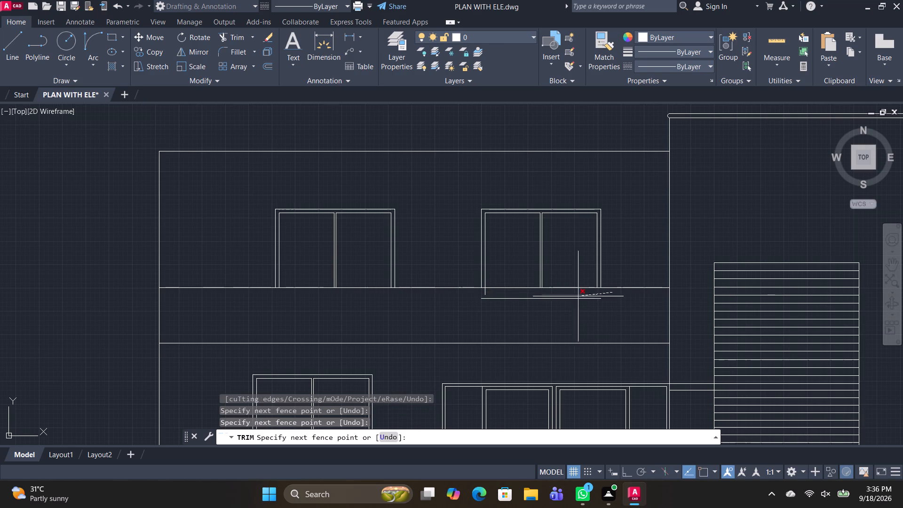
{"action": "left_click_drag", "start_coordinate": [577, 294], "coordinate": [570, 312]}
{"action": "left_click_drag", "start_coordinate": [570, 294], "coordinate": [568, 310]}
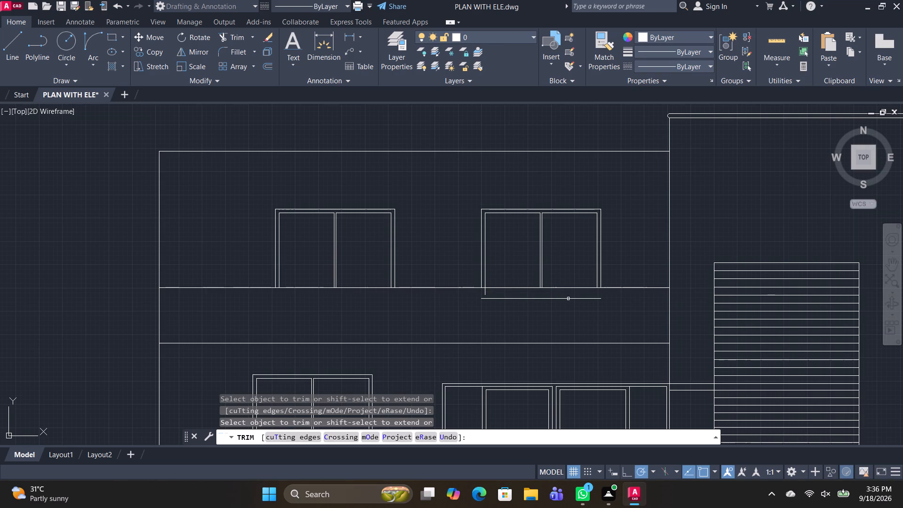
{"action": "left_click", "coordinate": [568, 299]}
{"action": "left_click", "coordinate": [484, 292]}
{"action": "middle_click_drag", "start_coordinate": [525, 297], "coordinate": [502, 305]}
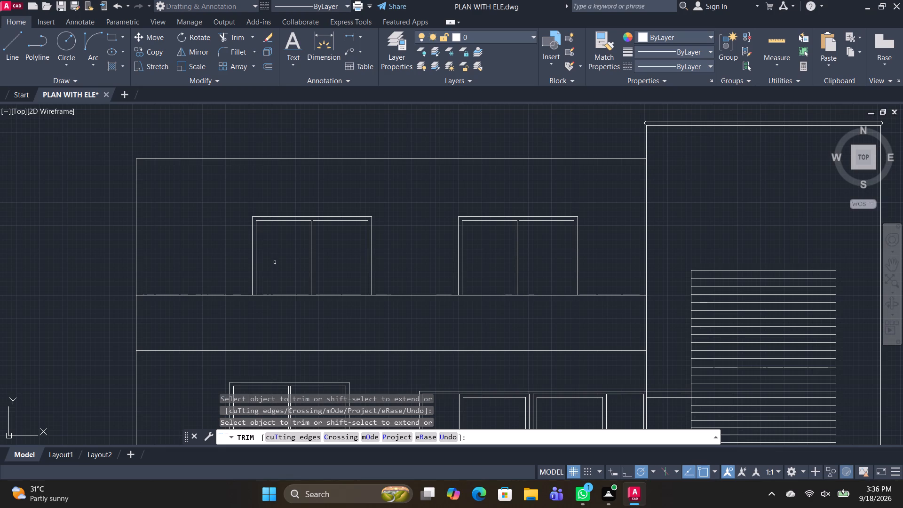
{"action": "left_click", "coordinate": [331, 314]}
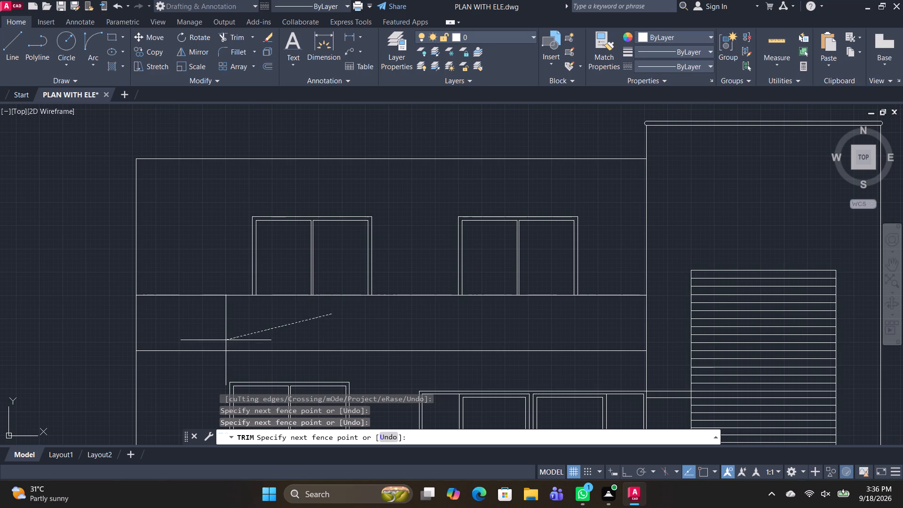
{"action": "key", "text": "space"}
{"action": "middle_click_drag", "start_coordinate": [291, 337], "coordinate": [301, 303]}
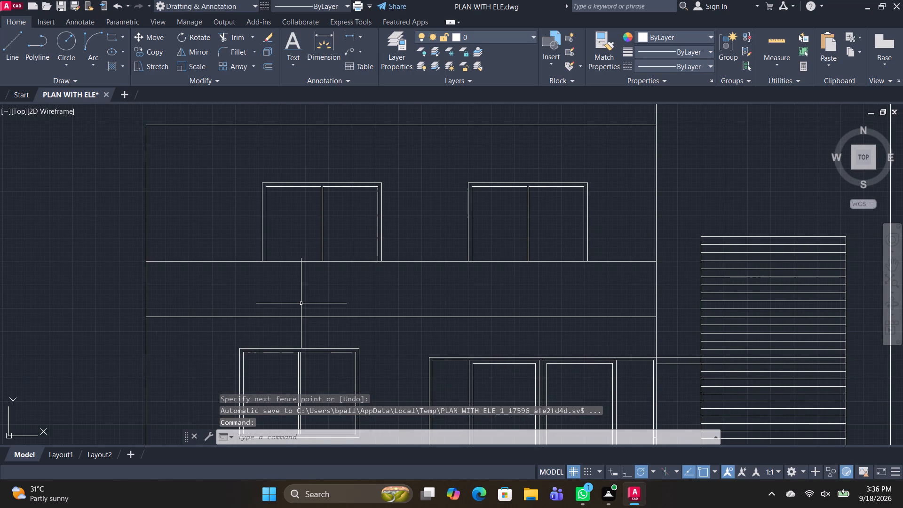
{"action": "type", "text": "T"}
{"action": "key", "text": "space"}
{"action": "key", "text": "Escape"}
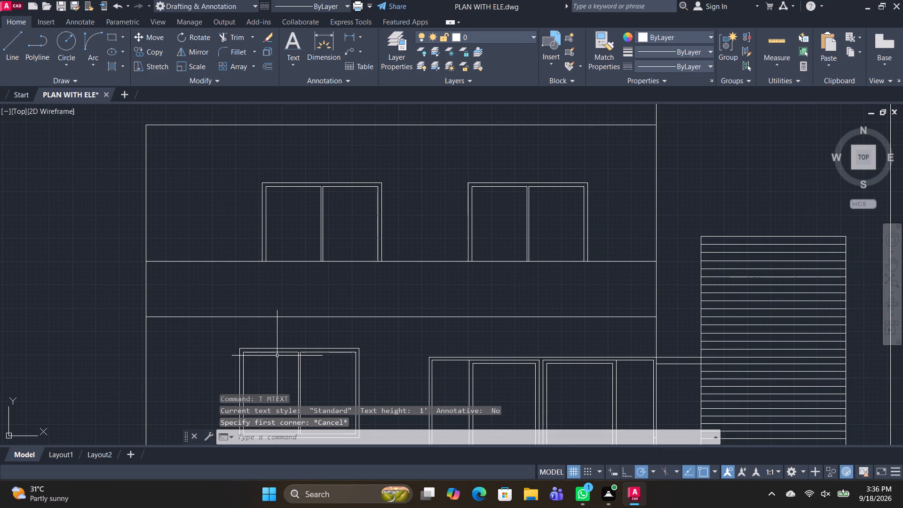
Offset the facade's left wall line outward with the Through option, placing a parallel line a short distance outside the wall.
{"action": "type", "text": "O"}
{"action": "key", "text": "space"}
{"action": "type", "text": "T"}
{"action": "key", "text": "space"}
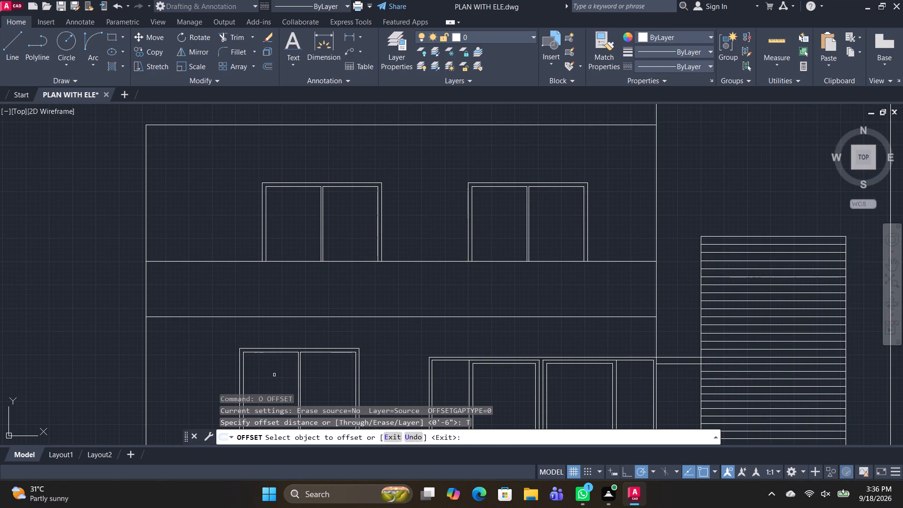
{"action": "left_click", "coordinate": [146, 297]}
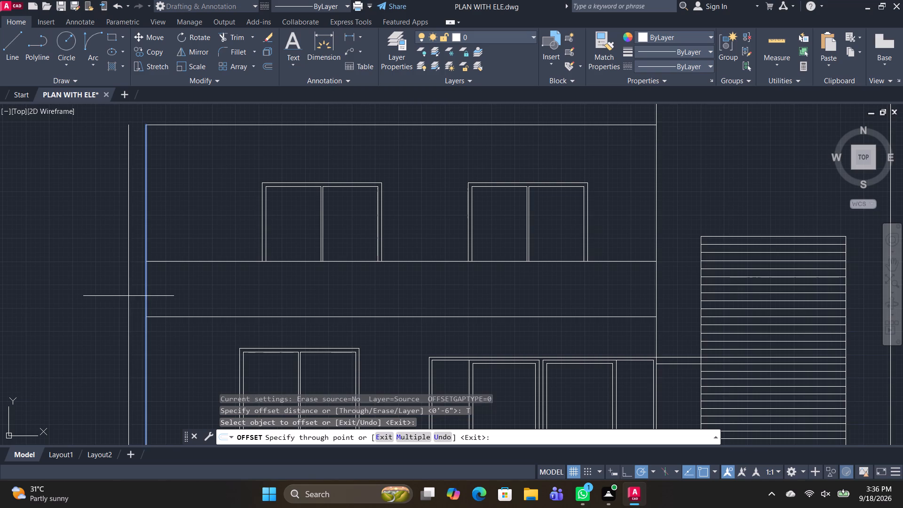
{"action": "left_click", "coordinate": [114, 302]}
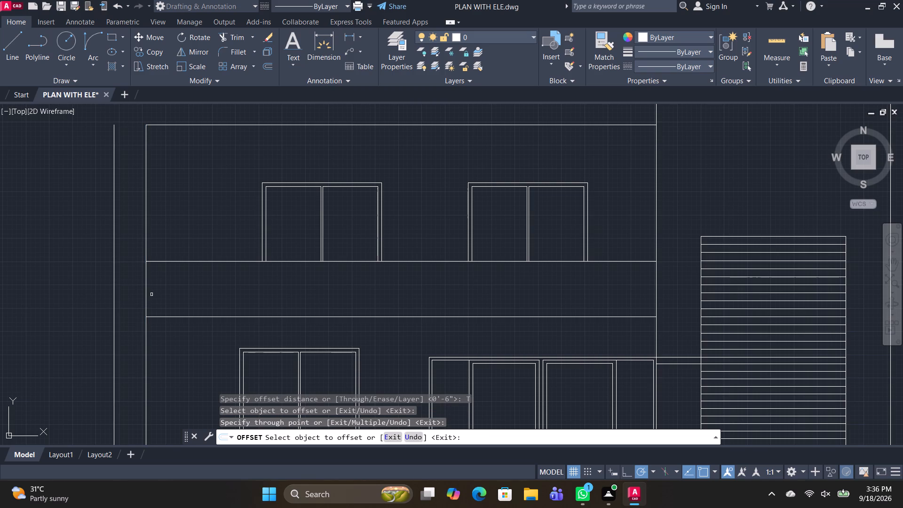
{"action": "key", "text": "Escape"}
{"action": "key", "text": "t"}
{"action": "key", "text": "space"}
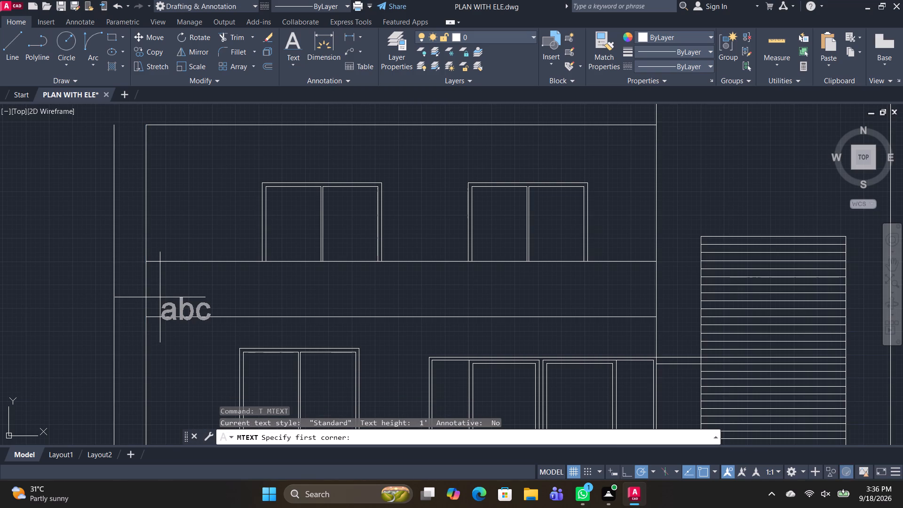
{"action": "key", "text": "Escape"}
Extend the two horizontal lines between the floors outward to meet the new vertical line beyond the left wall.
{"action": "type", "text": "TR"}
{"action": "key", "text": "space"}
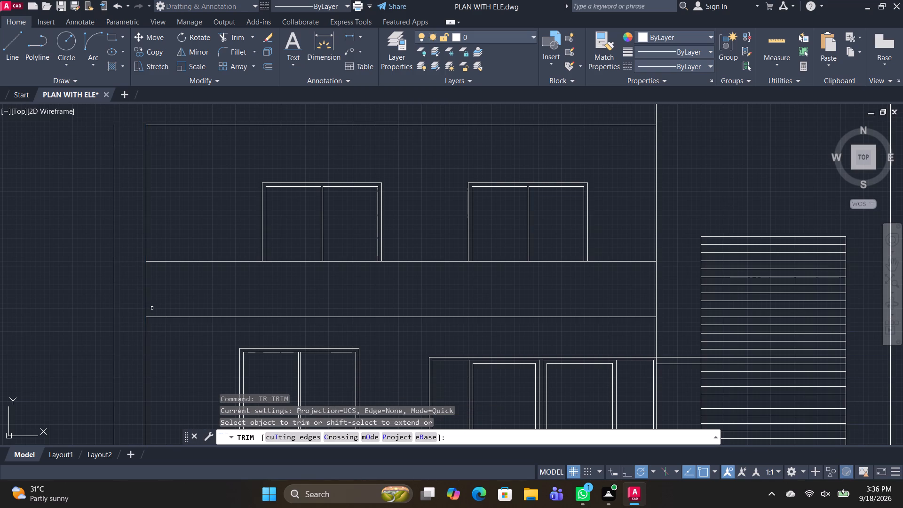
{"action": "left_click", "coordinate": [154, 262], "text": "shift"}
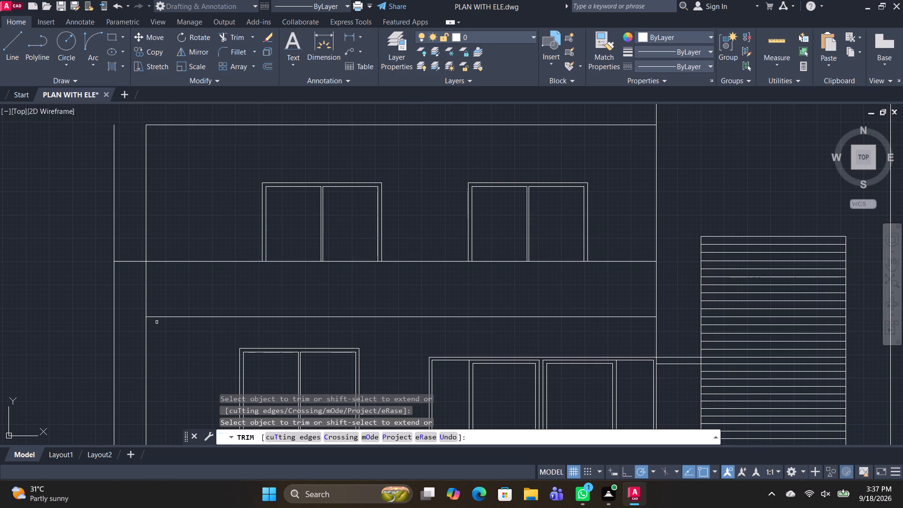
{"action": "left_click", "coordinate": [159, 315], "text": "shift"}
{"action": "left_click", "coordinate": [153, 327], "text": "shift"}
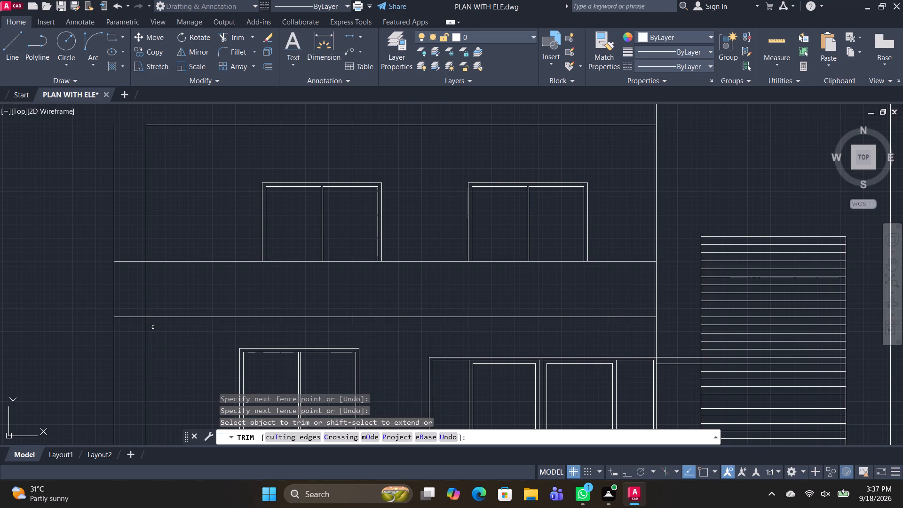
Trim the outer vertical line above and below the band, and remove the left wall line within the band.
{"action": "left_click_drag", "start_coordinate": [90, 223], "coordinate": [123, 233]}
{"action": "left_click_drag", "start_coordinate": [122, 325], "coordinate": [96, 341]}
{"action": "scroll", "coordinate": [90, 346], "scroll_direction": "down", "scroll_amount": 2}
{"action": "middle_click_drag", "start_coordinate": [159, 332], "coordinate": [162, 310]}
{"action": "scroll", "coordinate": [143, 301], "scroll_direction": "up", "scroll_amount": 2}
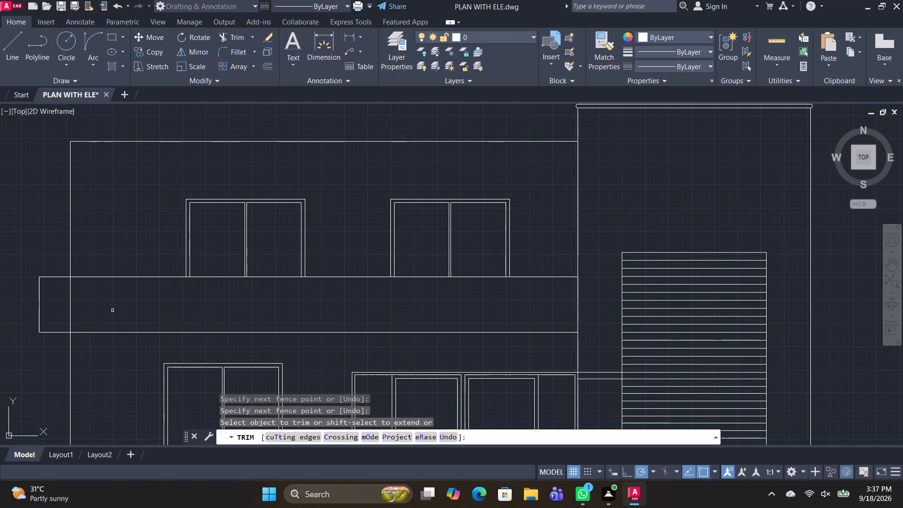
{"action": "left_click_drag", "start_coordinate": [73, 309], "coordinate": [59, 306]}
{"action": "middle_click_drag", "start_coordinate": [130, 321], "coordinate": [137, 316]}
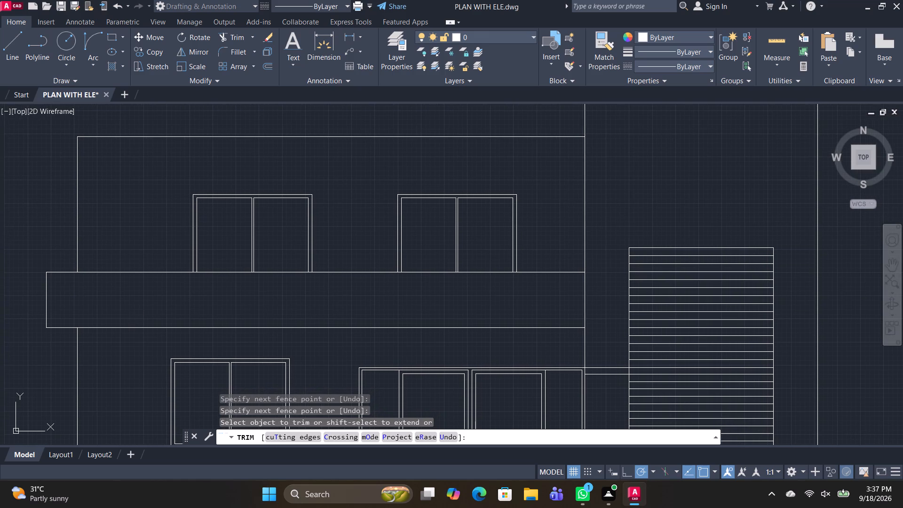
{"action": "key", "text": "Escape"}
Offset the projecting band's bottom line upward through picked points, adding two closely spaced horizontal lines in its lower part.
{"action": "type", "text": "O"}
{"action": "key", "text": "space"}
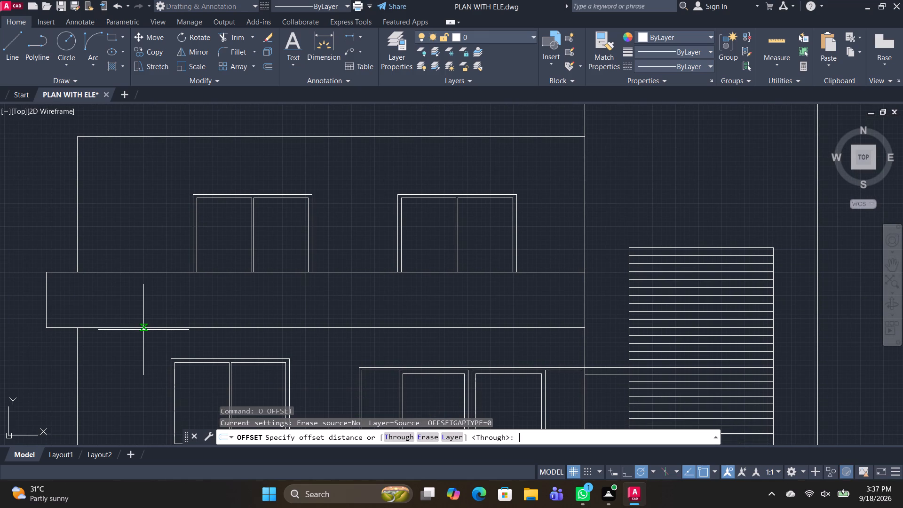
{"action": "key", "text": "space"}
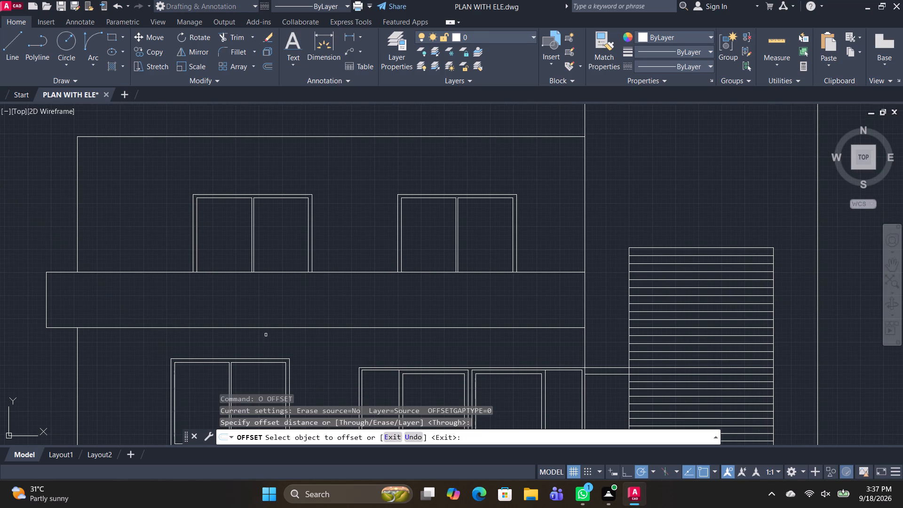
{"action": "left_click", "coordinate": [271, 328]}
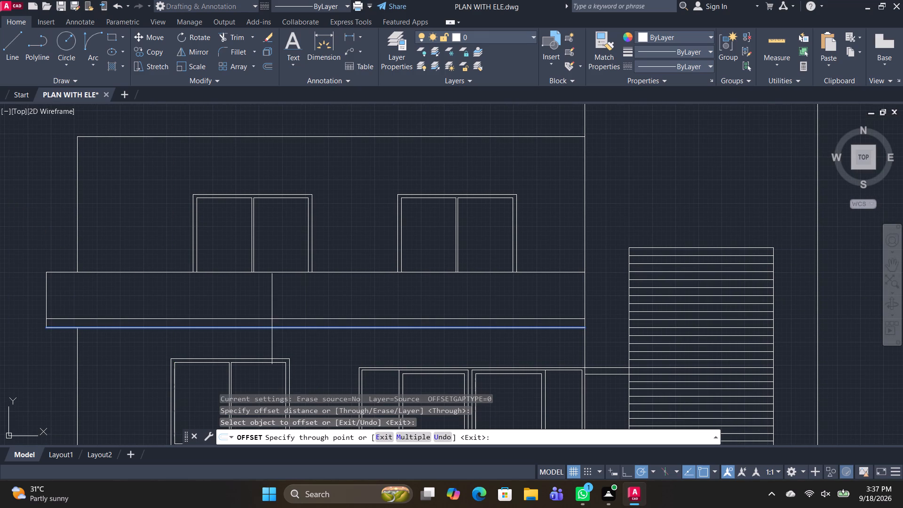
{"action": "left_click", "coordinate": [272, 319]}
{"action": "left_click", "coordinate": [272, 319]}
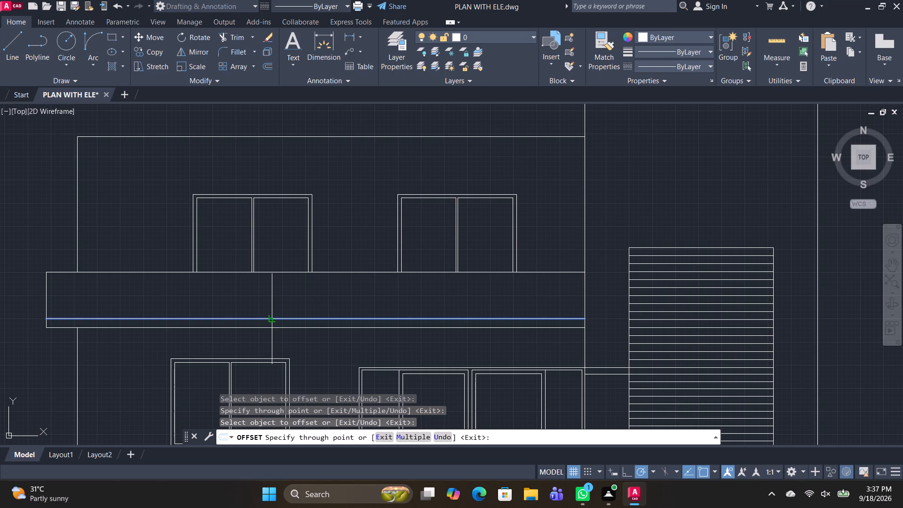
{"action": "scroll", "coordinate": [271, 319], "scroll_direction": "up", "scroll_amount": 1}
{"action": "scroll", "coordinate": [333, 319], "scroll_direction": "down", "scroll_amount": 1}
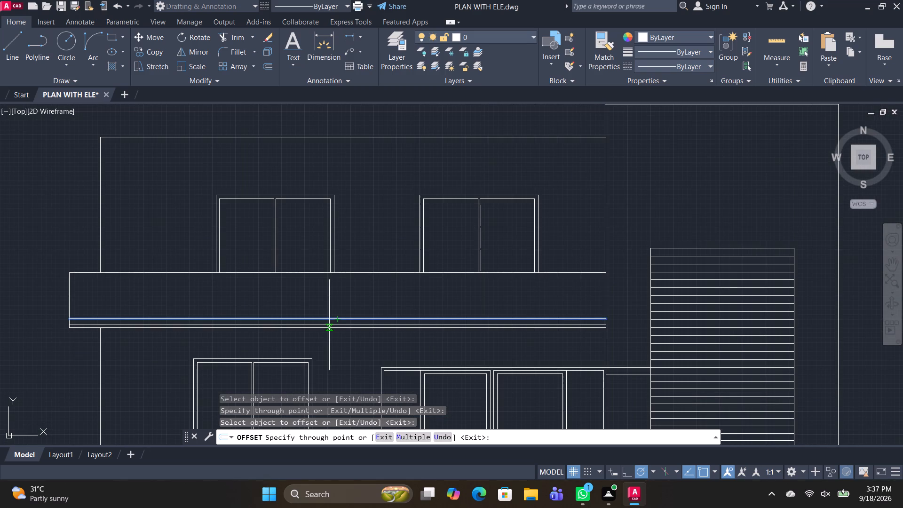
{"action": "key", "text": "space"}
{"action": "key", "text": "space"}
{"action": "key", "text": "space"}
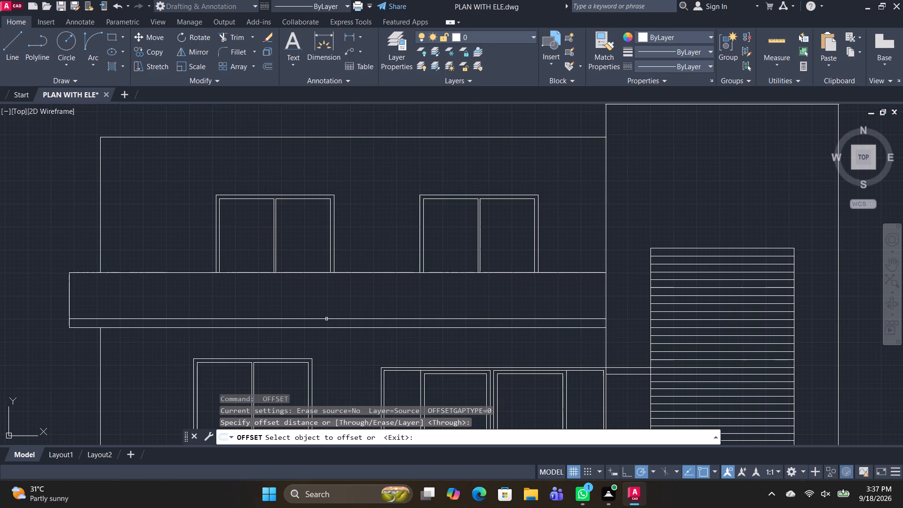
{"action": "left_click", "coordinate": [326, 319]}
{"action": "left_click", "coordinate": [326, 312]}
{"action": "key", "text": "space"}
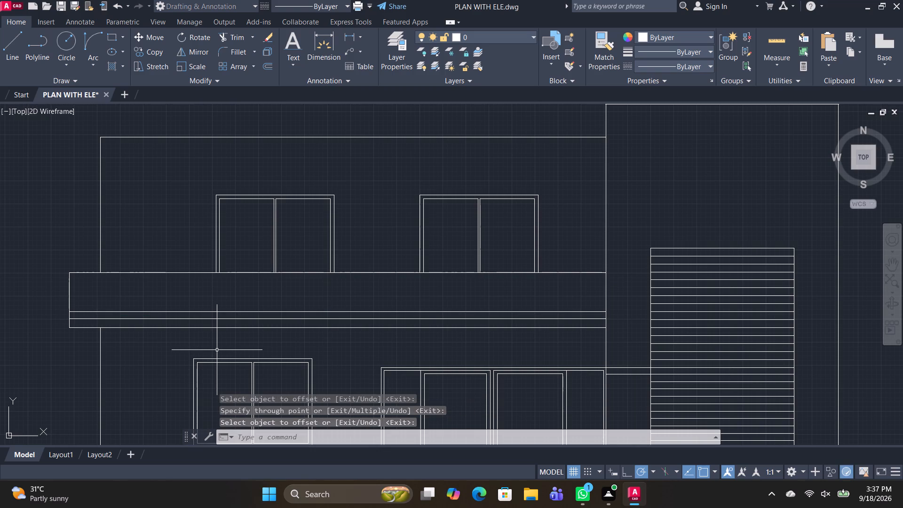
Copy the projecting band's top line slightly below itself to form a thin edge along the band's top.
{"action": "left_click", "coordinate": [111, 274]}
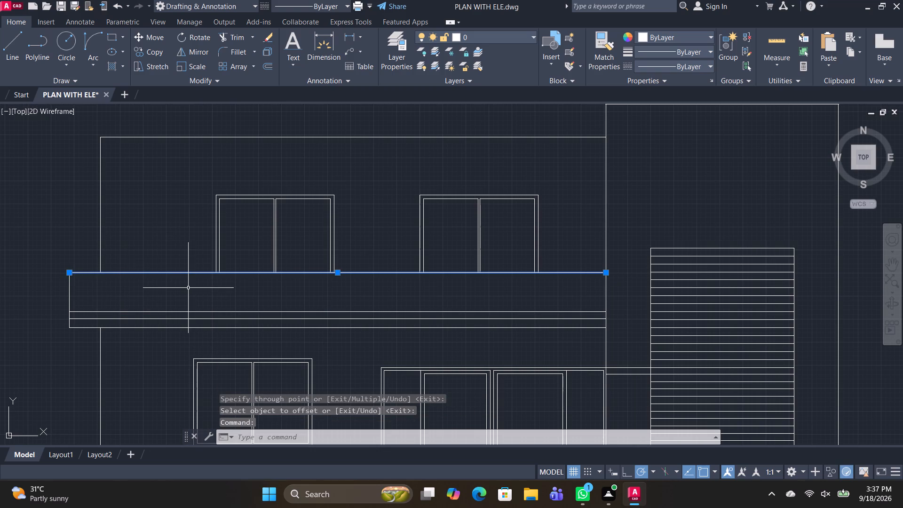
{"action": "type", "text": "CO"}
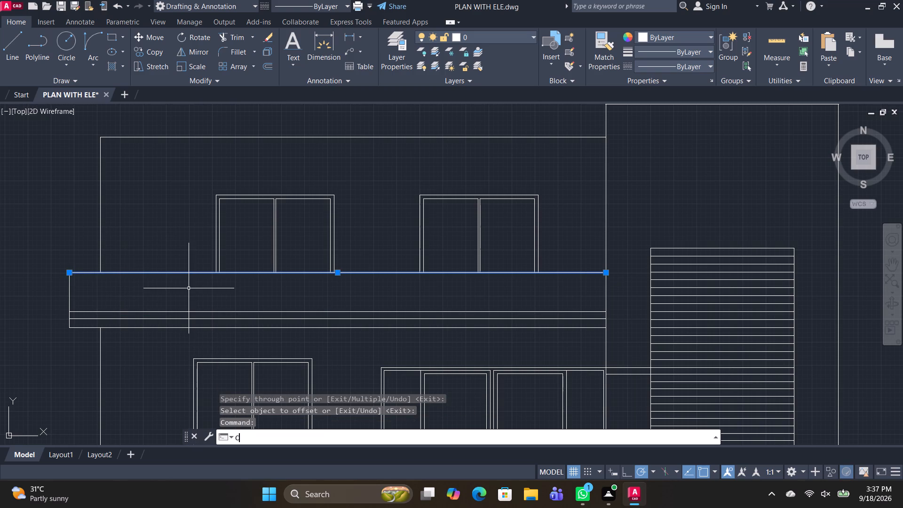
{"action": "key", "text": "space"}
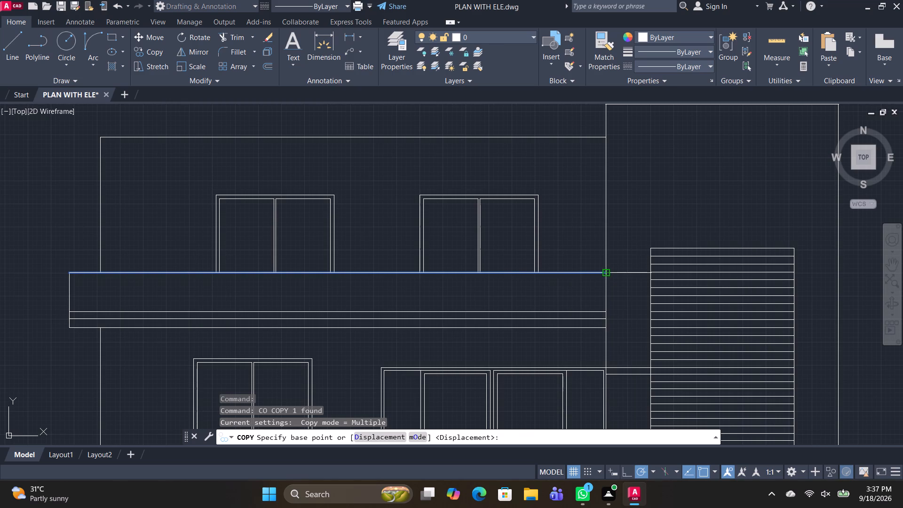
{"action": "left_click", "coordinate": [604, 272]}
{"action": "scroll", "coordinate": [603, 279], "scroll_direction": "up", "scroll_amount": 1}
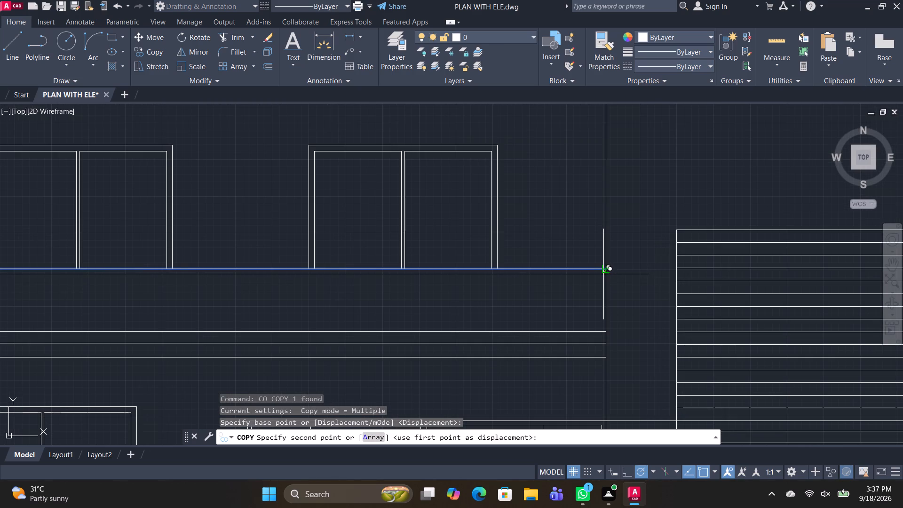
{"action": "left_click", "coordinate": [604, 272]}
{"action": "scroll", "coordinate": [602, 283], "scroll_direction": "up", "scroll_amount": 3}
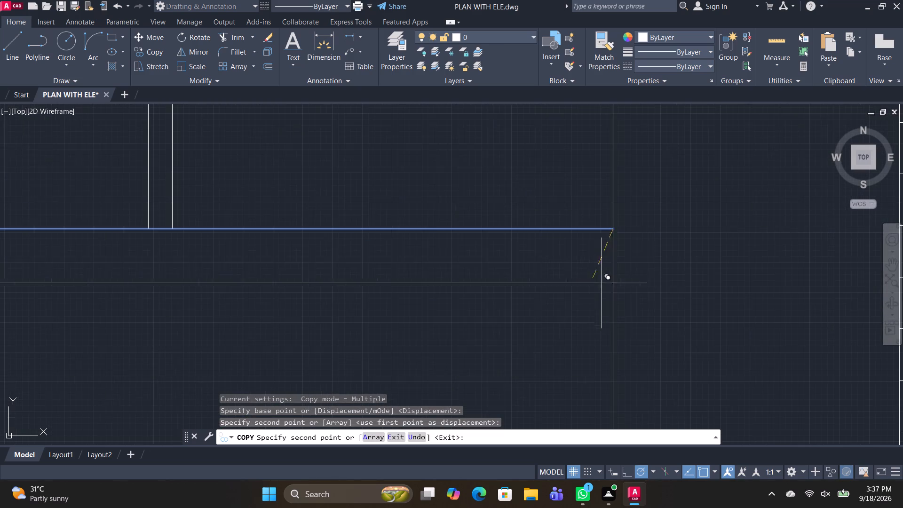
{"action": "left_click", "coordinate": [613, 242]}
{"action": "scroll", "coordinate": [538, 285], "scroll_direction": "down", "scroll_amount": 3}
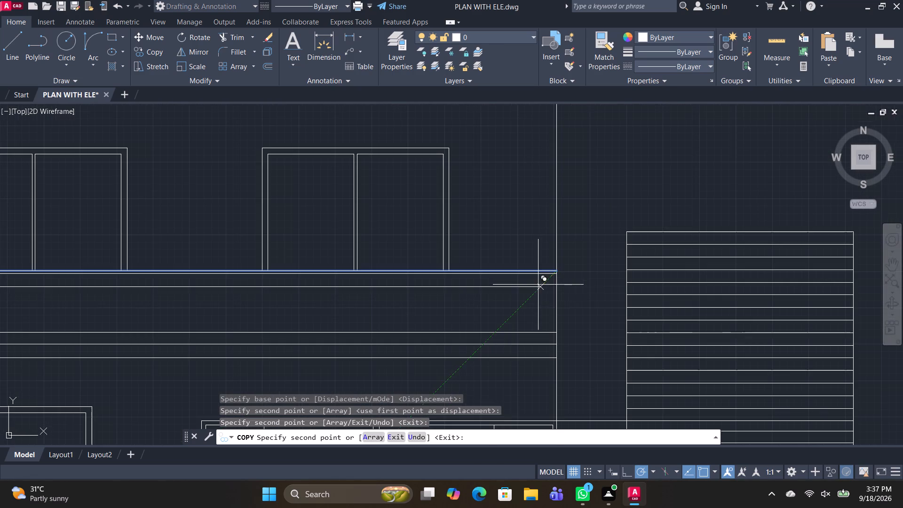
{"action": "key", "text": "space"}
Offset the raised bay's wall line beside the band outward through a picked point, between the wall and the slatted panel.
{"action": "middle_click_drag", "start_coordinate": [443, 320], "coordinate": [585, 293]}
{"action": "scroll", "coordinate": [358, 298], "scroll_direction": "down", "scroll_amount": 1}
{"action": "middle_click_drag", "start_coordinate": [279, 306], "coordinate": [322, 297]}
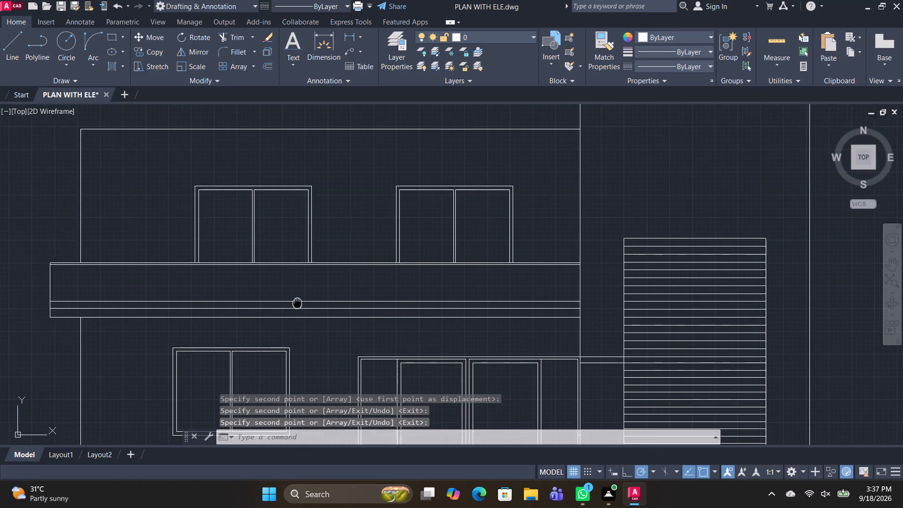
{"action": "middle_click_drag", "start_coordinate": [322, 297], "coordinate": [359, 289]}
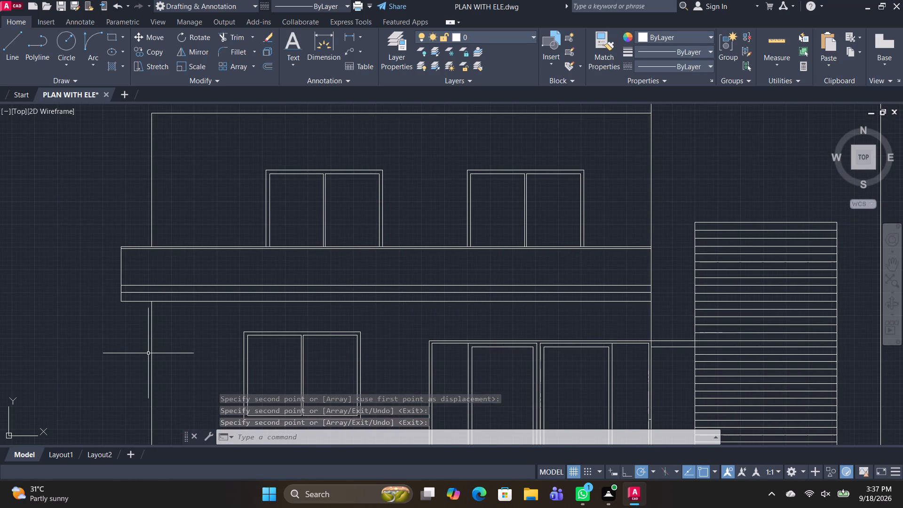
{"action": "middle_click_drag", "start_coordinate": [444, 326], "coordinate": [235, 294]}
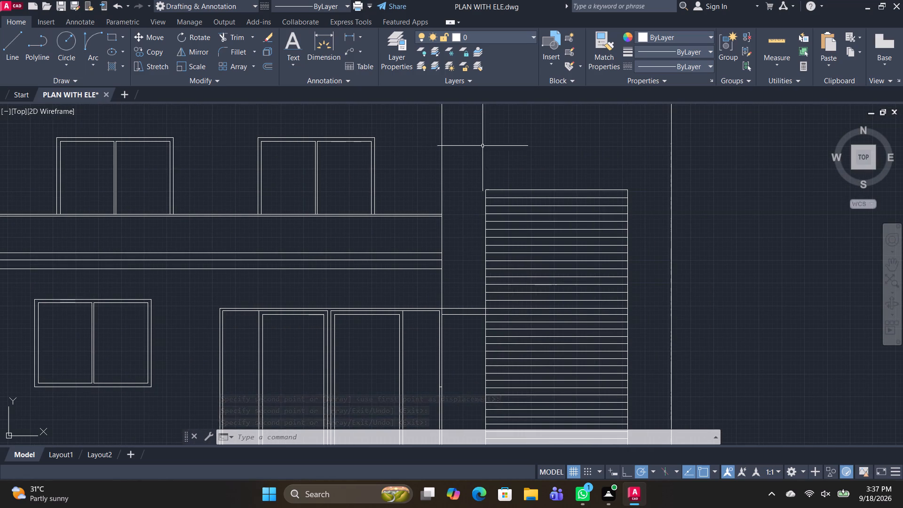
{"action": "left_click", "coordinate": [442, 238]}
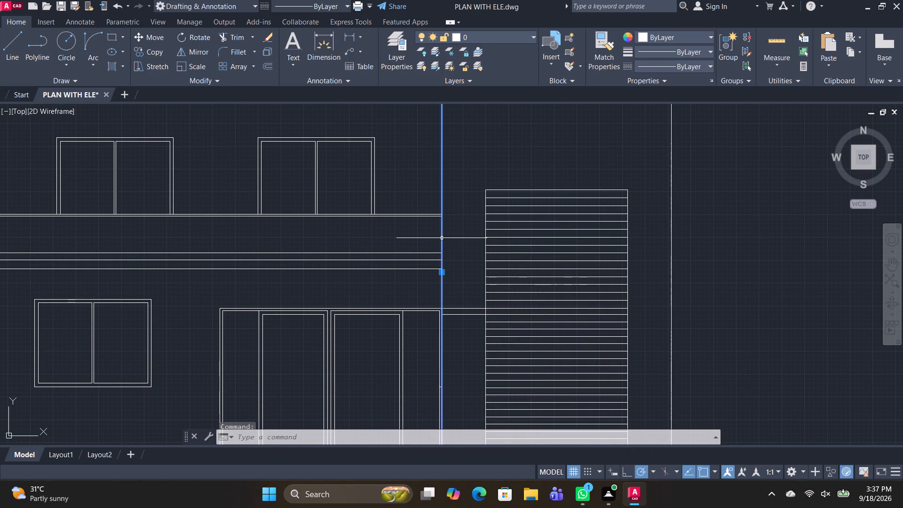
{"action": "type", "text": "O"}
{"action": "key", "text": "space"}
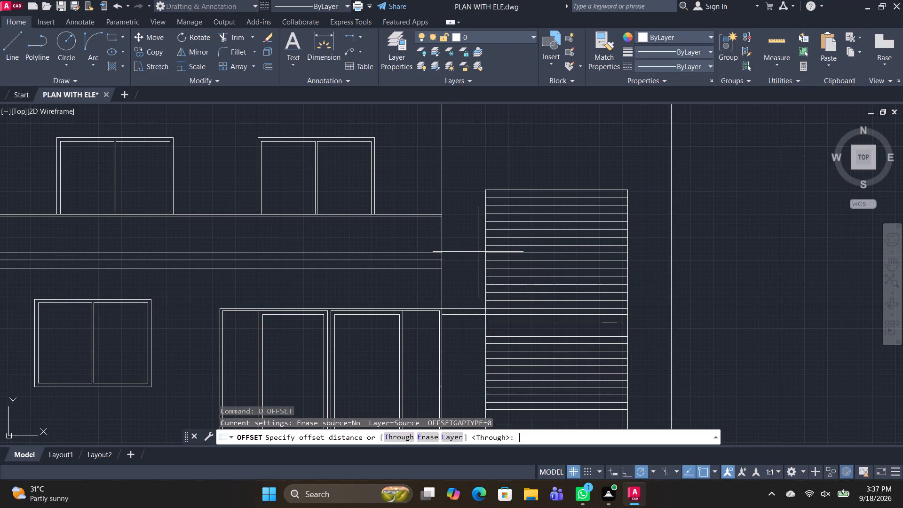
{"action": "type", "text": "T"}
{"action": "key", "text": "space"}
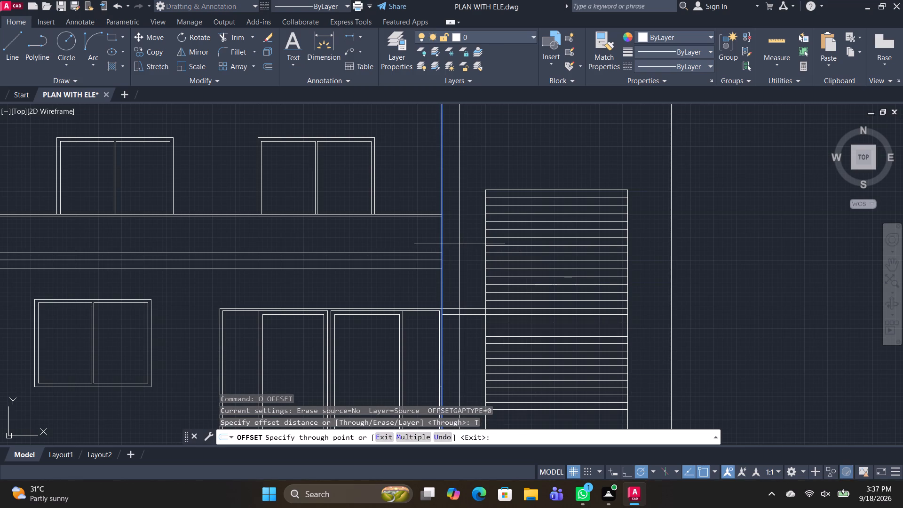
{"action": "left_click", "coordinate": [459, 244]}
Extend the projecting band's horizontal lines past the raised bay's wall to meet the new vertical line.
{"action": "type", "text": "TR"}
{"action": "key", "text": "space"}
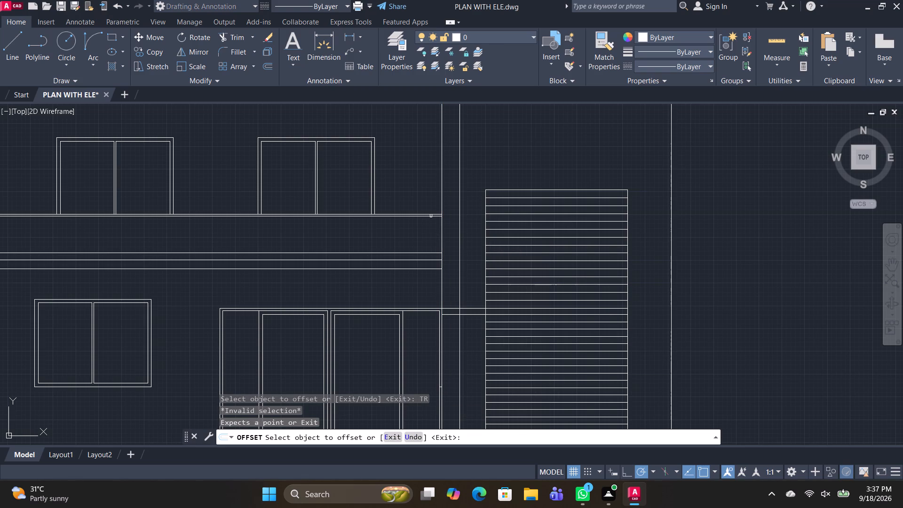
{"action": "scroll", "coordinate": [433, 215], "scroll_direction": "up", "scroll_amount": 2, "text": "shift"}
{"action": "key", "text": "Escape"}
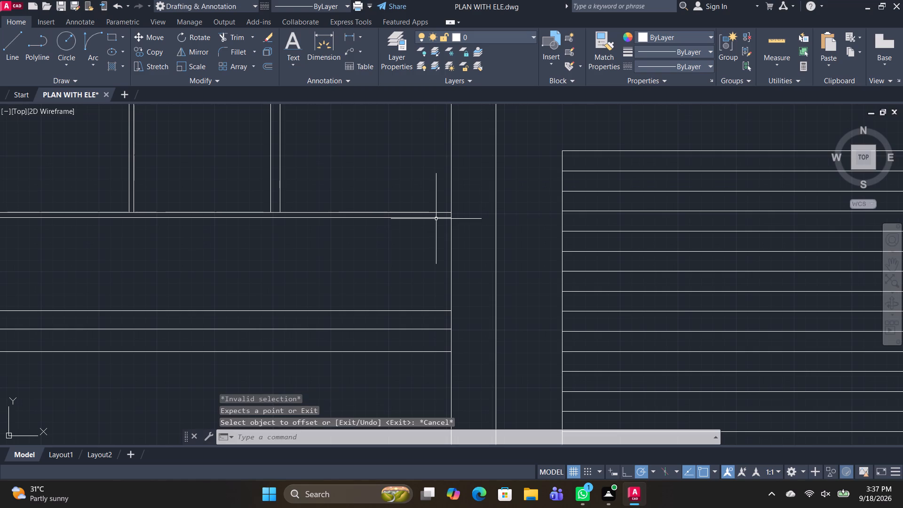
{"action": "type", "text": "TR"}
{"action": "key", "text": "space"}
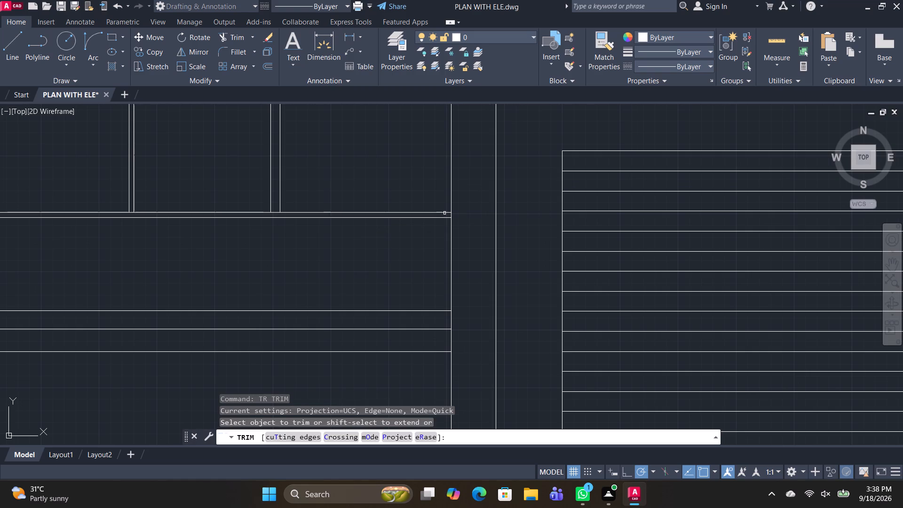
{"action": "left_click", "coordinate": [446, 210], "text": "shift"}
{"action": "left_click", "coordinate": [447, 230], "text": "shift"}
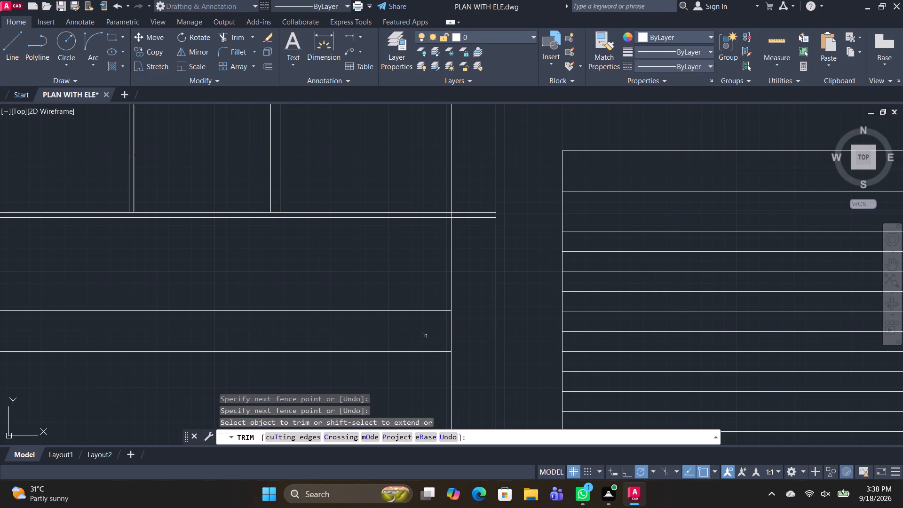
{"action": "left_click_drag", "start_coordinate": [417, 279], "coordinate": [425, 372], "text": "shift"}
Trim the new vertical line above and below the band, and remove the bay's wall line within the band.
{"action": "left_click_drag", "start_coordinate": [520, 369], "coordinate": [485, 376]}
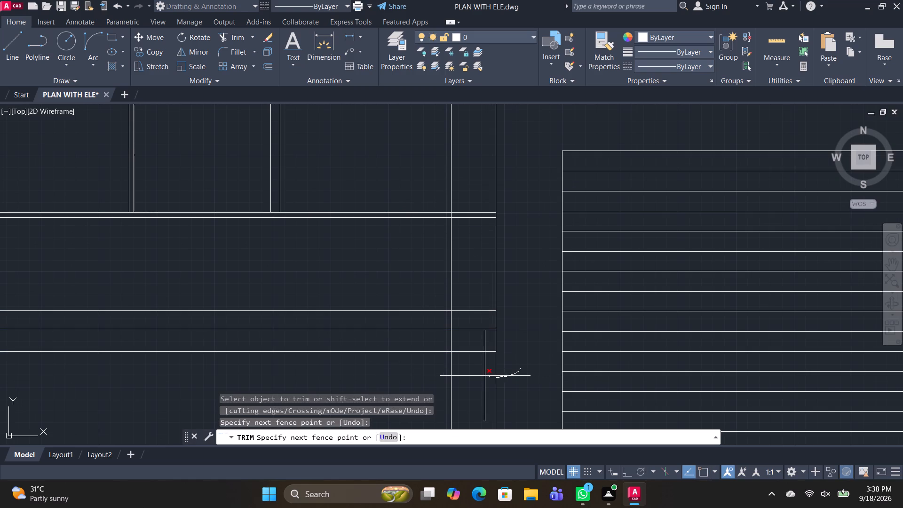
{"action": "left_click_drag", "start_coordinate": [485, 376], "coordinate": [484, 375]}
{"action": "left_click_drag", "start_coordinate": [504, 205], "coordinate": [475, 179]}
{"action": "scroll", "coordinate": [491, 246], "scroll_direction": "down", "scroll_amount": 2}
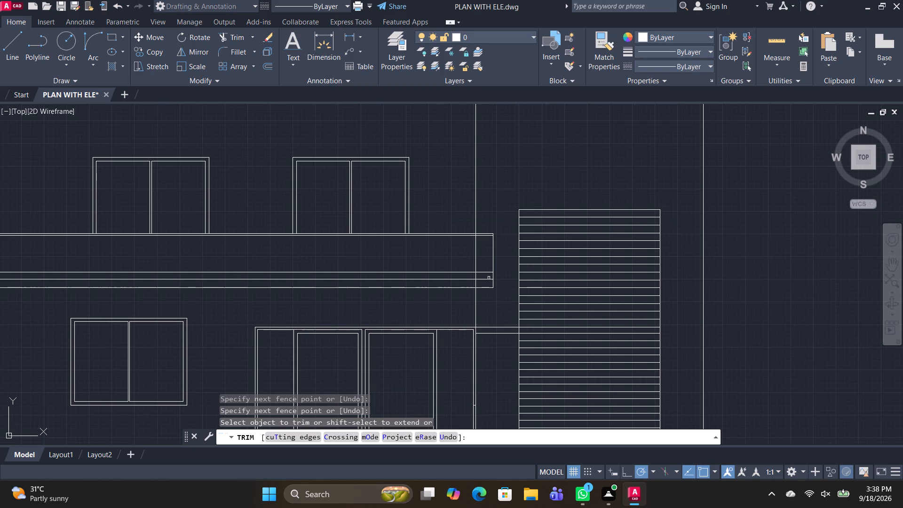
{"action": "scroll", "coordinate": [477, 269], "scroll_direction": "up", "scroll_amount": 1}
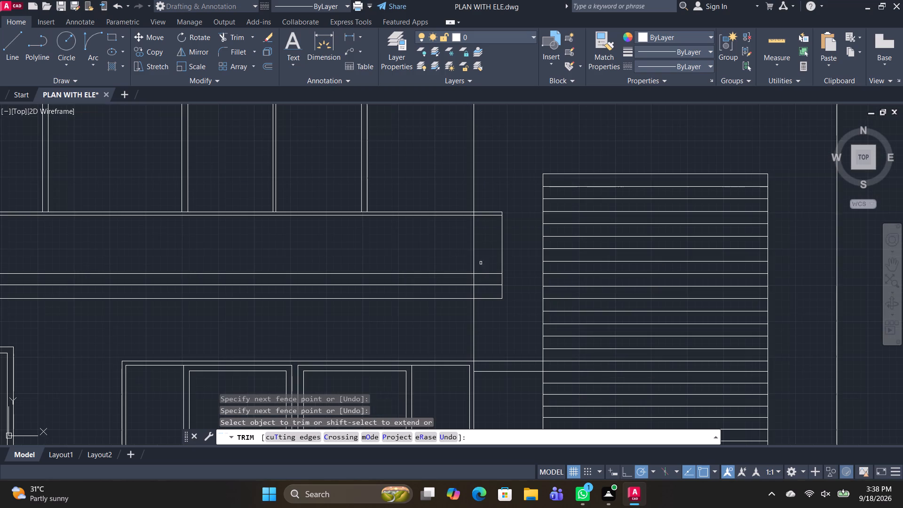
{"action": "left_click_drag", "start_coordinate": [482, 262], "coordinate": [457, 242]}
{"action": "left_click_drag", "start_coordinate": [475, 295], "coordinate": [466, 289]}
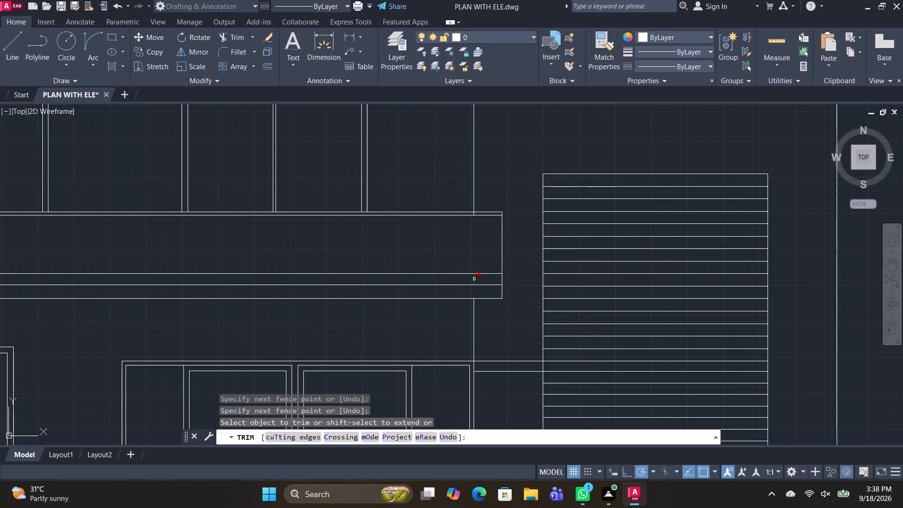
{"action": "left_click", "coordinate": [474, 279]}
Extend the band's horizontal lines across the slatted panel to the raised bay's outer right wall.
{"action": "scroll", "coordinate": [486, 254], "scroll_direction": "down", "scroll_amount": 2}
{"action": "middle_click_drag", "start_coordinate": [503, 295], "coordinate": [493, 279]}
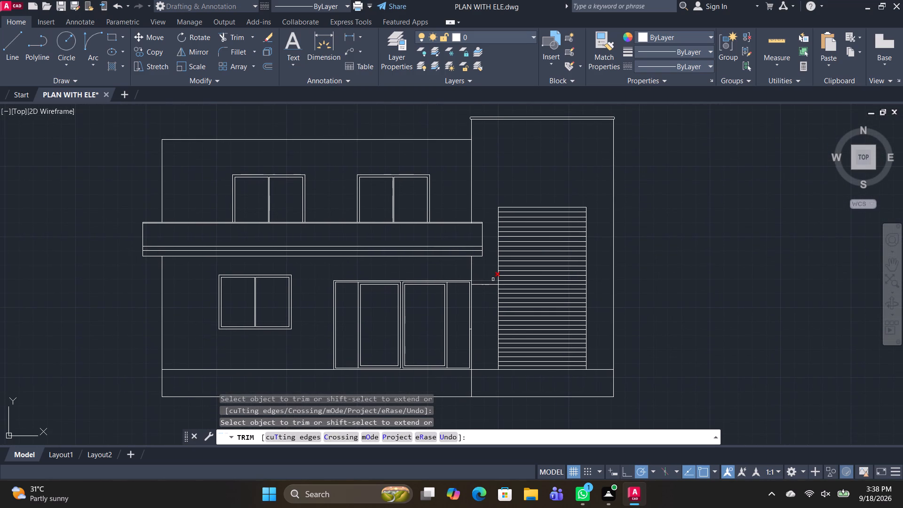
{"action": "middle_click_drag", "start_coordinate": [516, 289], "coordinate": [414, 266]}
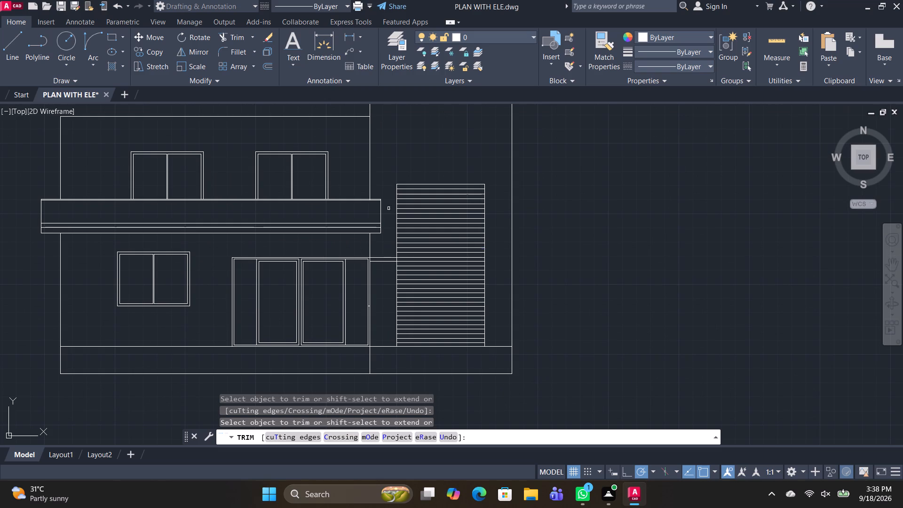
{"action": "scroll", "coordinate": [376, 199], "scroll_direction": "up", "scroll_amount": 2, "text": "shift"}
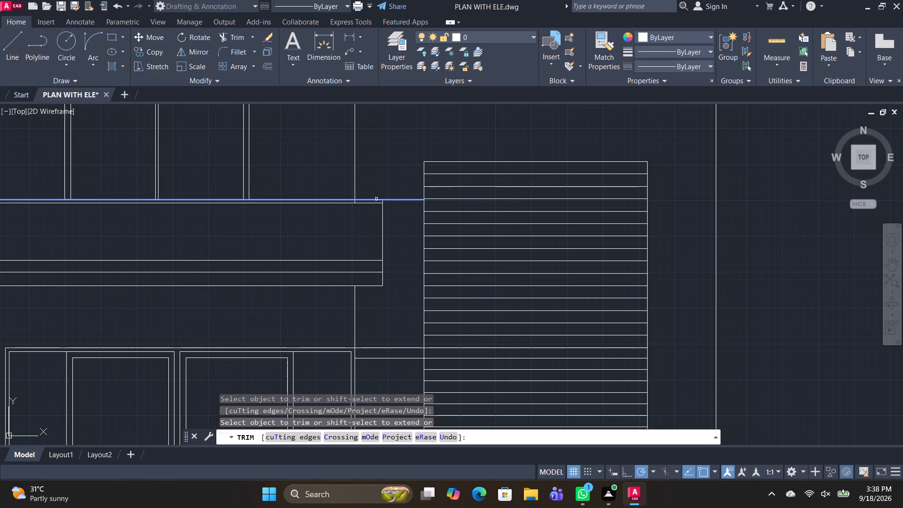
{"action": "left_click", "coordinate": [373, 204], "text": "shift"}
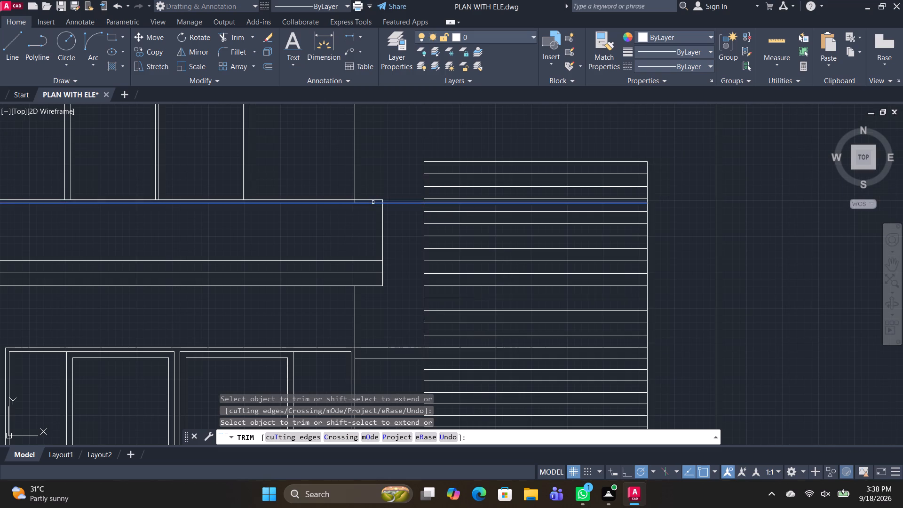
{"action": "double_click", "coordinate": [373, 196], "text": "shift"}
{"action": "left_click_drag", "start_coordinate": [373, 193], "coordinate": [375, 256], "text": "shift"}
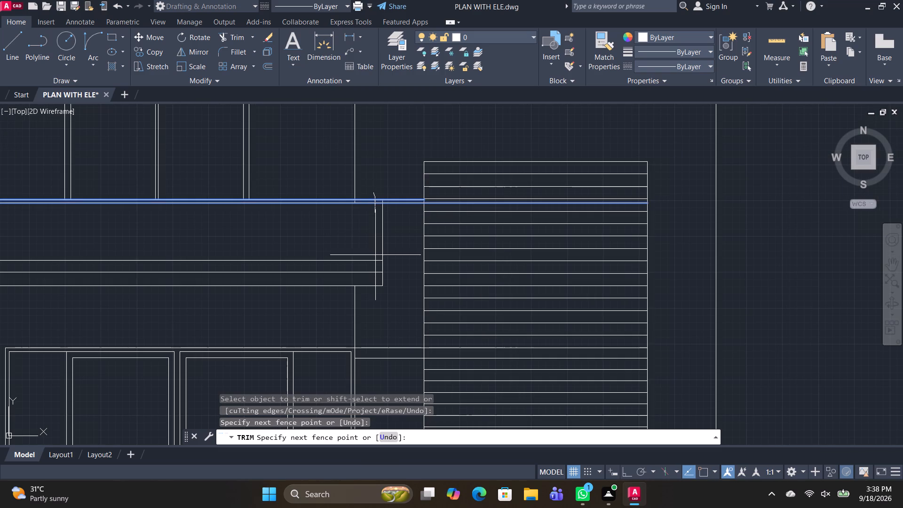
{"action": "left_click_drag", "start_coordinate": [375, 256], "coordinate": [373, 297], "text": "shift"}
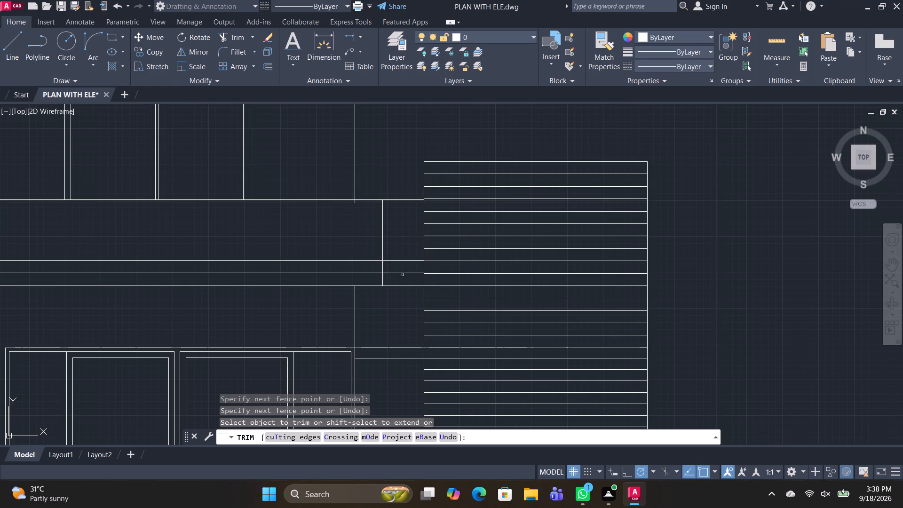
{"action": "left_click_drag", "start_coordinate": [395, 186], "coordinate": [410, 313], "text": "shift"}
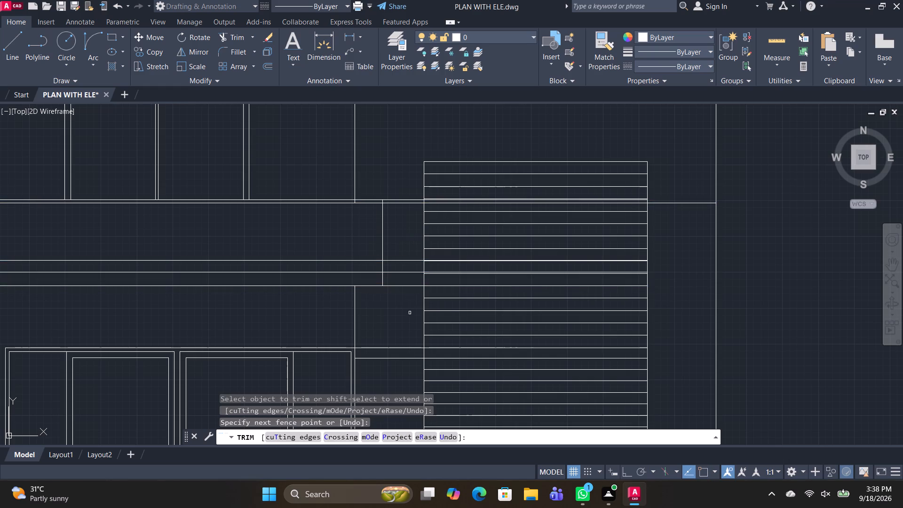
Trim the extended band lines between the band's end and the slatted panel.
{"action": "left_click_drag", "start_coordinate": [404, 189], "coordinate": [406, 319], "text": "shift"}
{"action": "left_click", "coordinate": [406, 319], "text": "shift"}
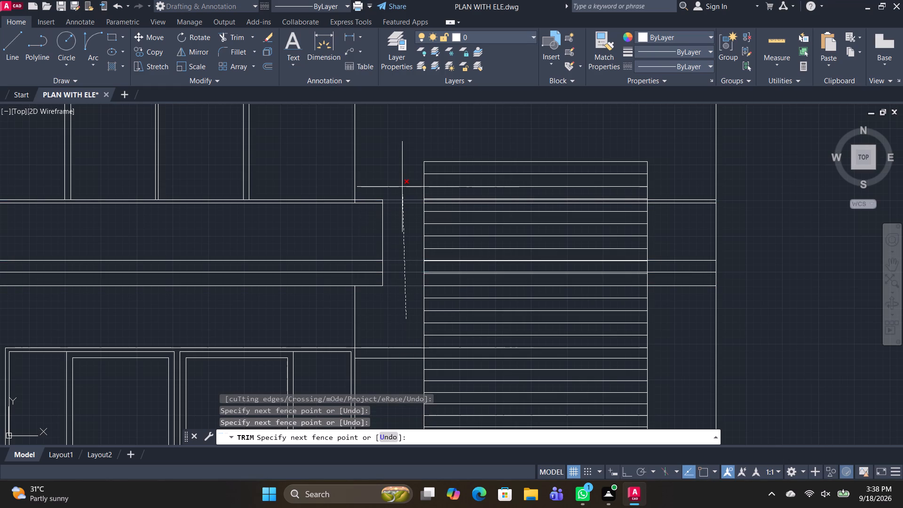
{"action": "left_click", "coordinate": [402, 187]}
Trim extended band lines where they cross the slatted panel, leaving the segments between the panel and outer right wall.
{"action": "scroll", "coordinate": [657, 198], "scroll_direction": "up", "scroll_amount": 2}
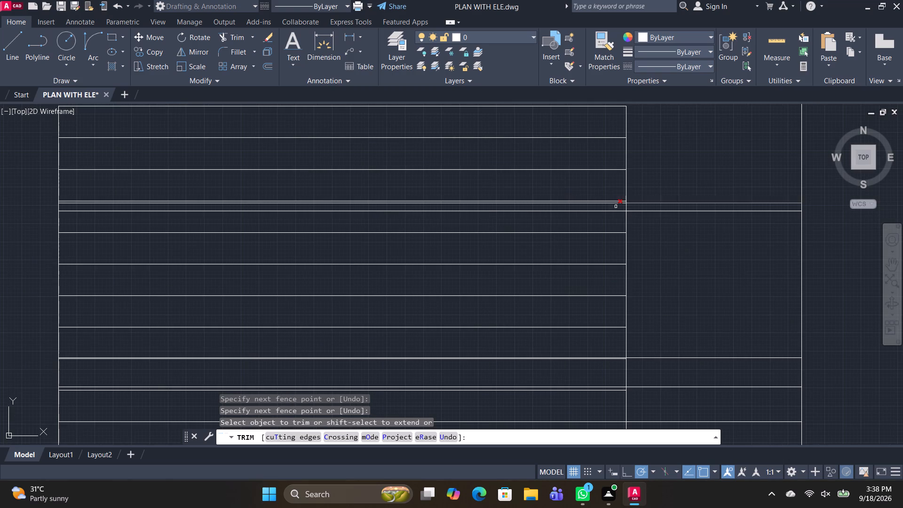
{"action": "left_click", "coordinate": [616, 204]}
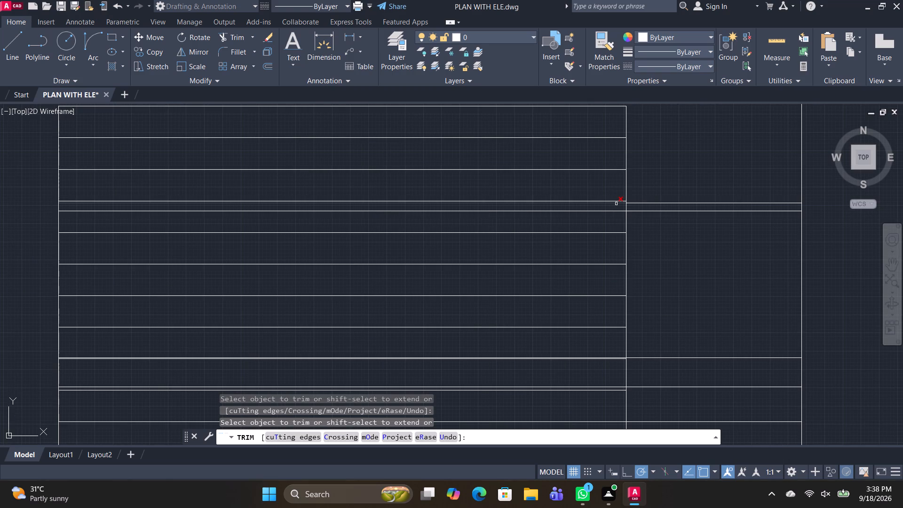
{"action": "left_click", "coordinate": [616, 203]}
{"action": "scroll", "coordinate": [629, 220], "scroll_direction": "up", "scroll_amount": 2}
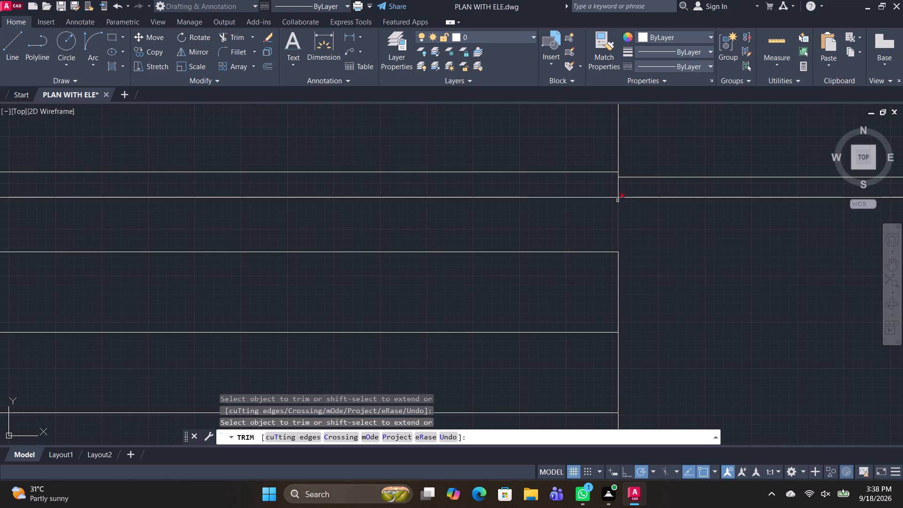
{"action": "scroll", "coordinate": [586, 217], "scroll_direction": "down", "scroll_amount": 2}
{"action": "middle_click_drag", "start_coordinate": [681, 260], "coordinate": [693, 191]}
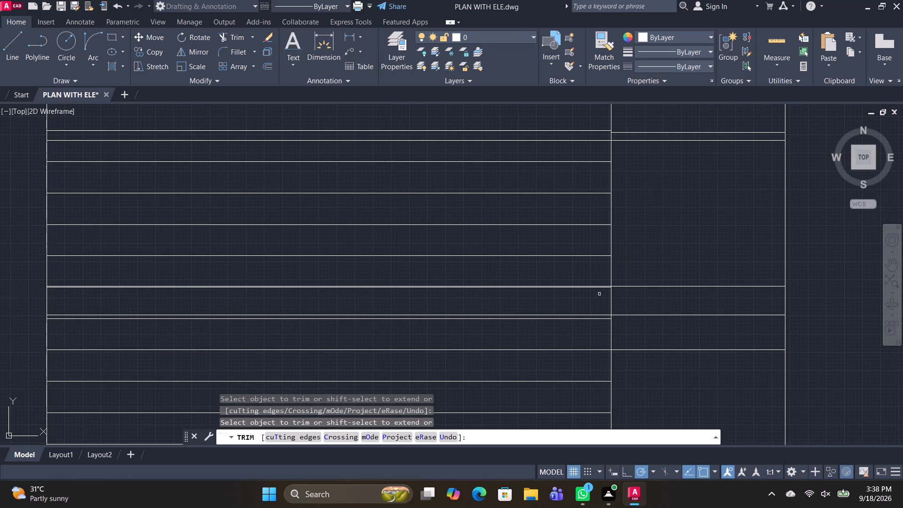
{"action": "scroll", "coordinate": [606, 292], "scroll_direction": "up", "scroll_amount": 2}
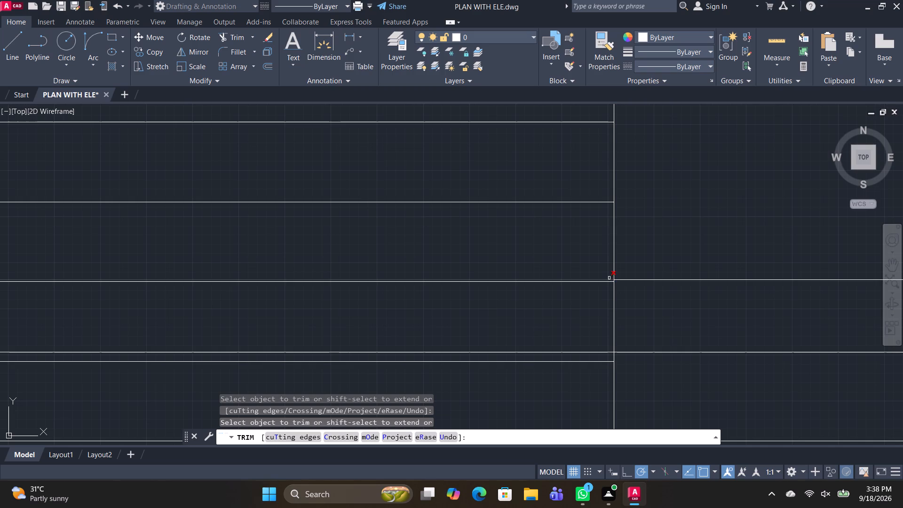
{"action": "left_click", "coordinate": [609, 278]}
{"action": "scroll", "coordinate": [597, 276], "scroll_direction": "up", "scroll_amount": 2}
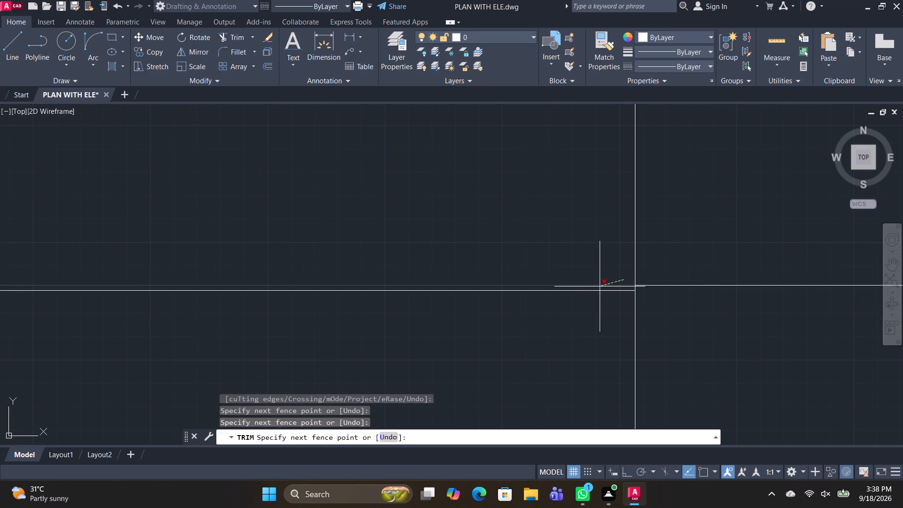
{"action": "left_click", "coordinate": [600, 286]}
{"action": "scroll", "coordinate": [595, 297], "scroll_direction": "down", "scroll_amount": 2}
{"action": "middle_click_drag", "start_coordinate": [592, 330], "coordinate": [536, 208]}
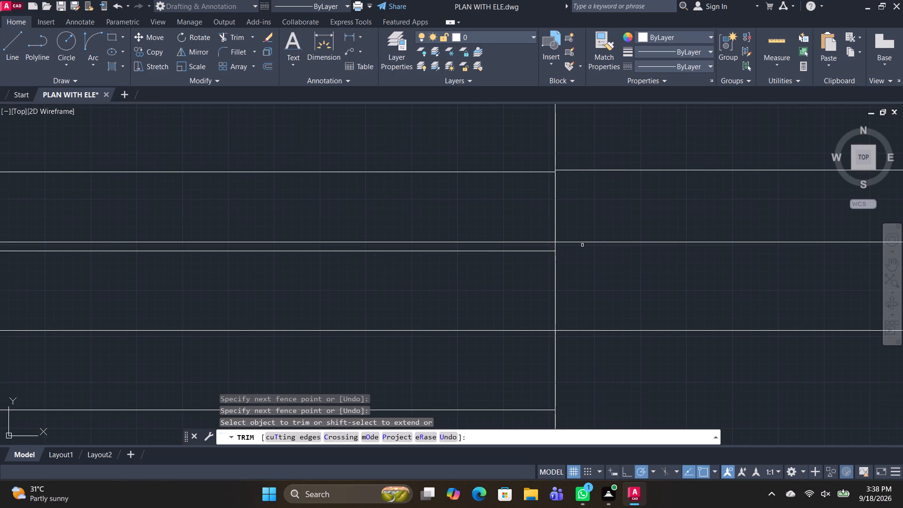
{"action": "scroll", "coordinate": [587, 248], "scroll_direction": "down", "scroll_amount": 2}
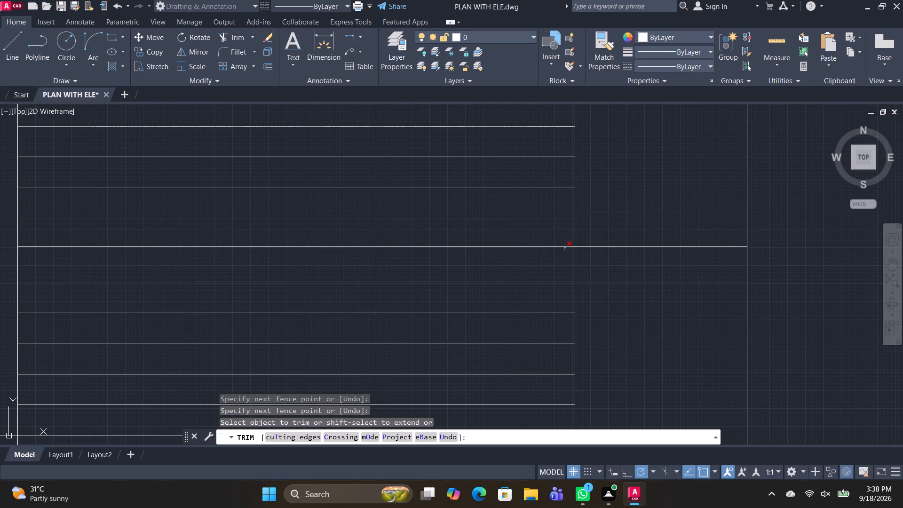
{"action": "left_click", "coordinate": [565, 246]}
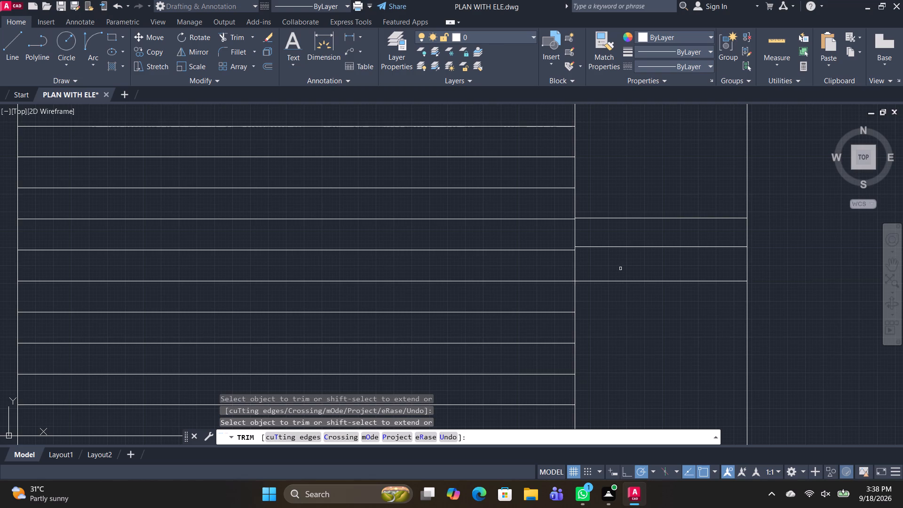
Offset the raised bay's outer right wall line outward through a point beyond the wall to mark the band's projecting end.
{"action": "scroll", "coordinate": [622, 265], "scroll_direction": "down", "scroll_amount": 2}
{"action": "middle_click_drag", "start_coordinate": [663, 296], "coordinate": [552, 297]}
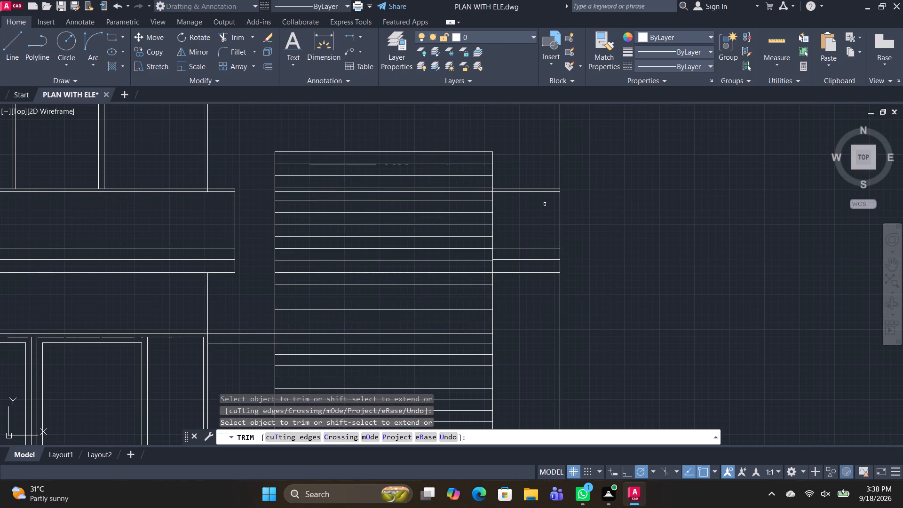
{"action": "key", "text": "l"}
{"action": "key", "text": "Escape"}
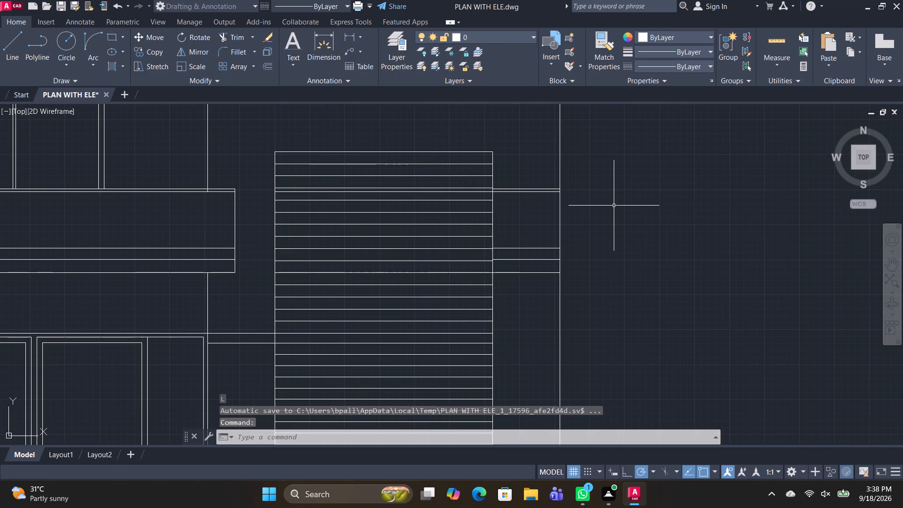
{"action": "type", "text": "O"}
{"action": "key", "text": "space"}
{"action": "type", "text": "T"}
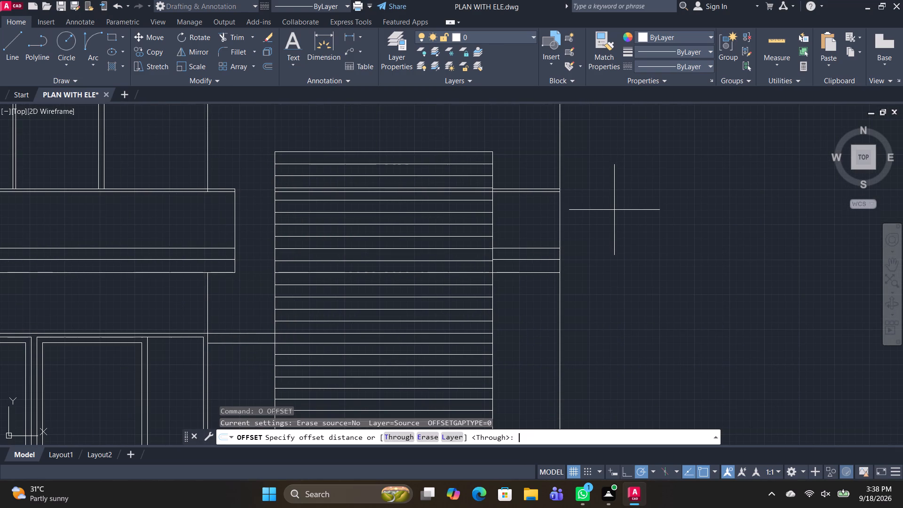
{"action": "key", "text": "space"}
{"action": "left_click", "coordinate": [558, 216]}
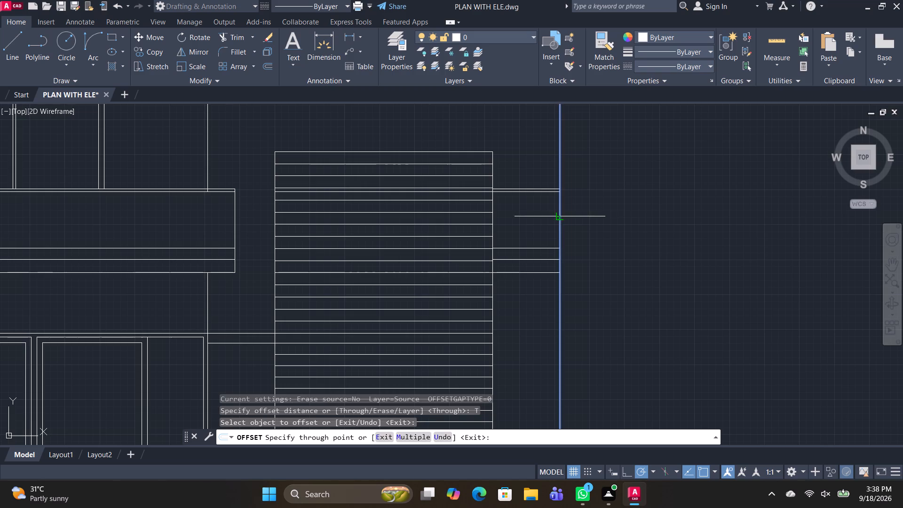
{"action": "left_click", "coordinate": [614, 217]}
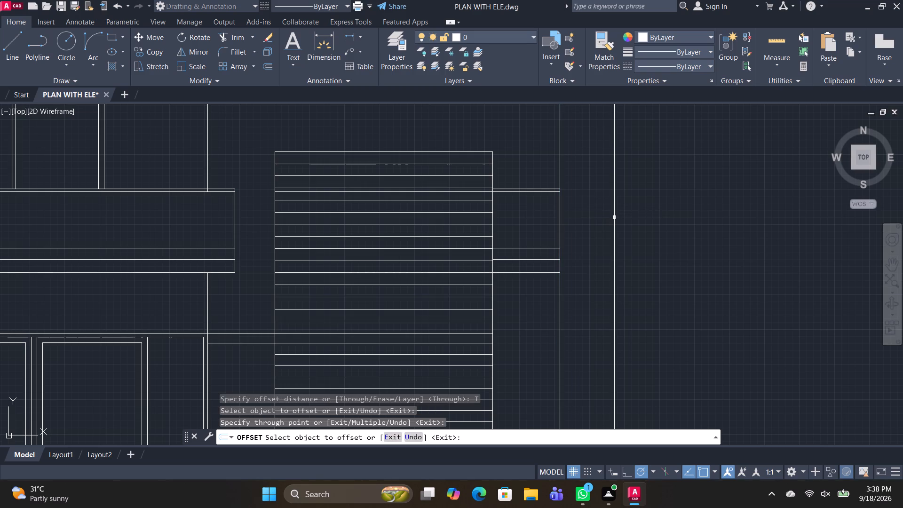
{"action": "key", "text": "t"}
{"action": "key", "text": "Escape"}
Extend the band's horizontal lines to the offset line and remove their segments between the slatted panel and the outer right wall.
{"action": "type", "text": "TR"}
{"action": "key", "text": "space"}
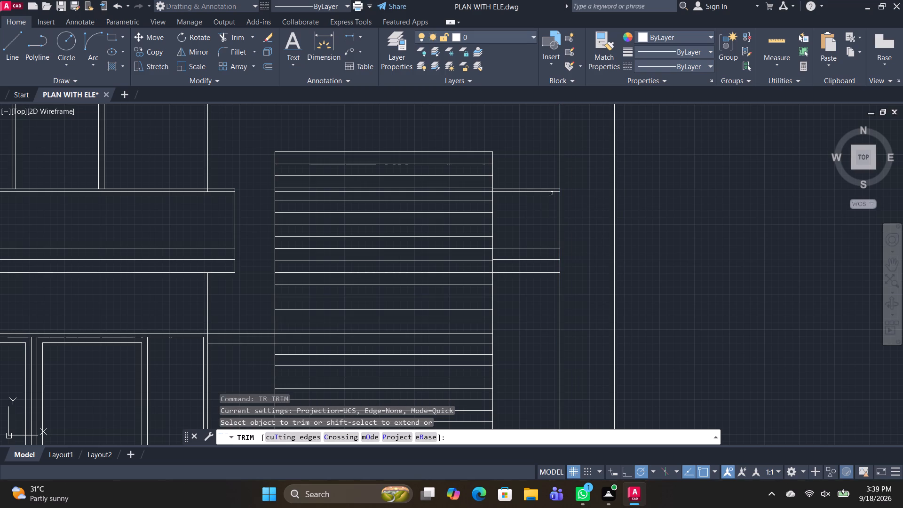
{"action": "left_click_drag", "start_coordinate": [548, 173], "coordinate": [547, 301], "text": "shift"}
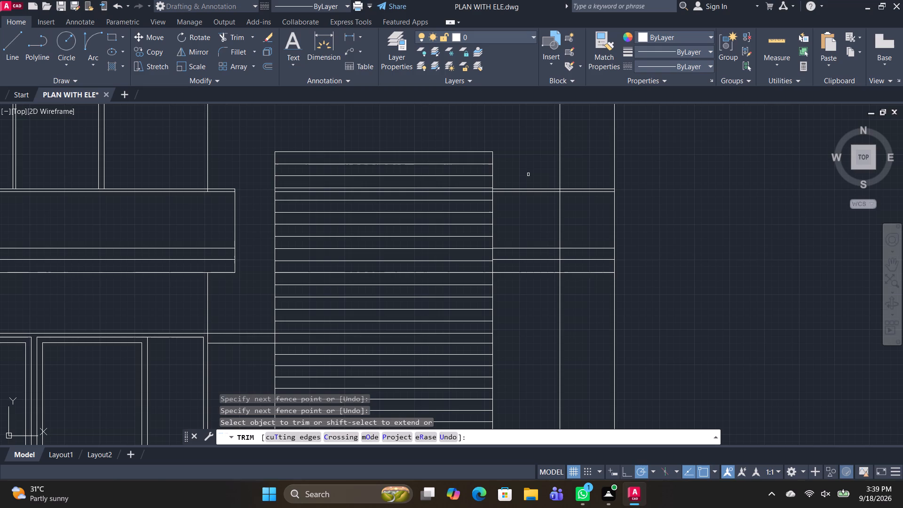
{"action": "left_click_drag", "start_coordinate": [539, 167], "coordinate": [545, 320]}
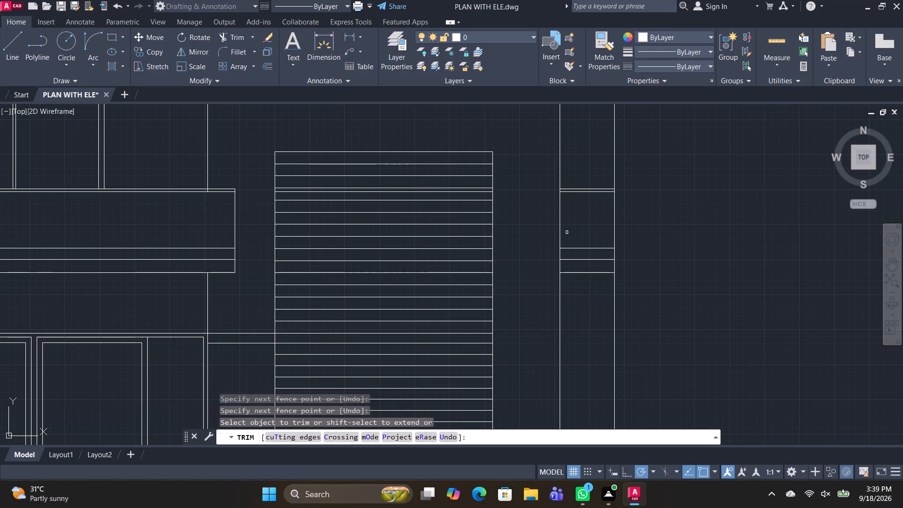
Trim the offset vertical line above and below the band to close the band's projecting end.
{"action": "left_click_drag", "start_coordinate": [599, 166], "coordinate": [662, 161]}
{"action": "left_click_drag", "start_coordinate": [656, 304], "coordinate": [610, 333]}
{"action": "left_click", "coordinate": [520, 304]}
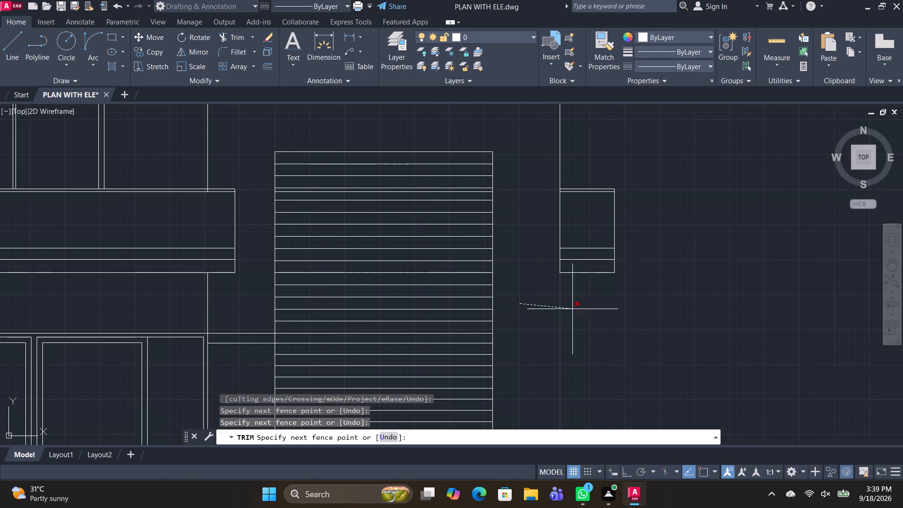
{"action": "scroll", "coordinate": [609, 284], "scroll_direction": "up", "scroll_amount": 2}
{"action": "left_click", "coordinate": [429, 321]}
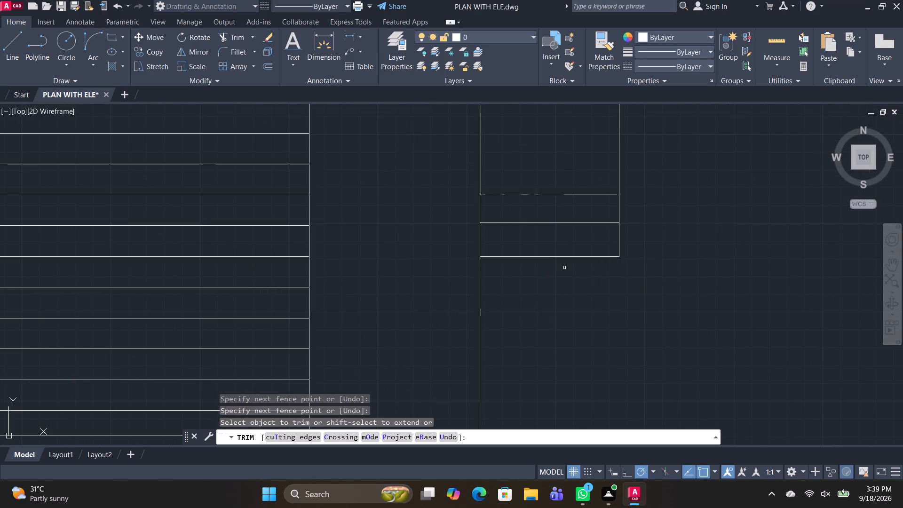
Draw a short vertical line across the lowest strip of the right-hand band projection, just inside its outer end.
{"action": "type", "text": "L"}
{"action": "key", "text": "space"}
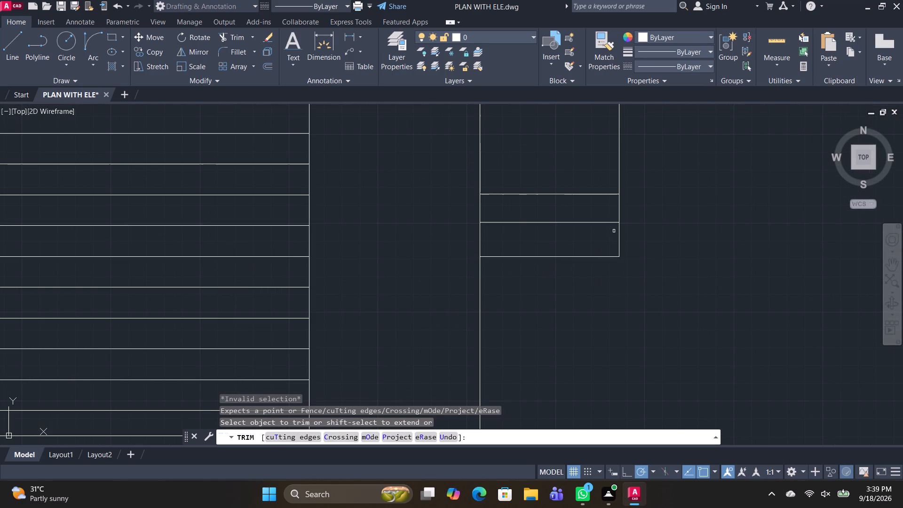
{"action": "key", "text": "Escape"}
{"action": "type", "text": "L"}
{"action": "key", "text": "space"}
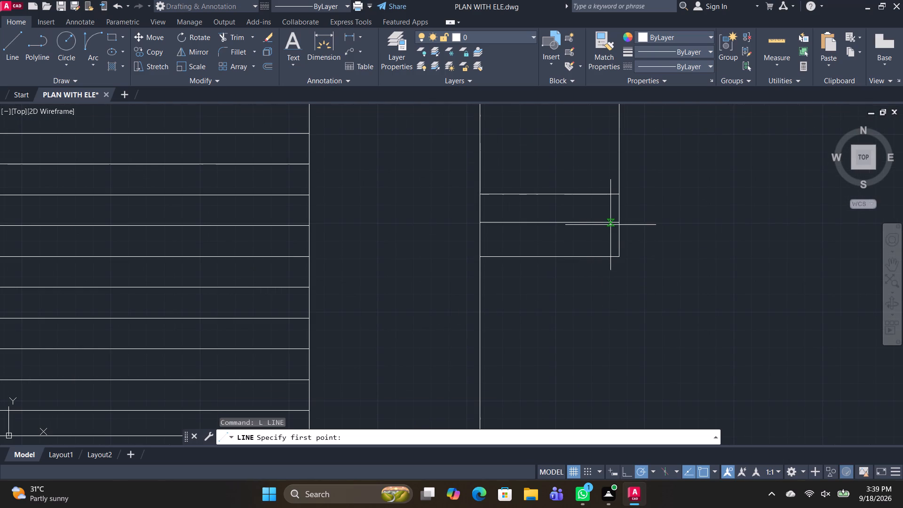
{"action": "left_click", "coordinate": [610, 224]}
{"action": "left_click", "coordinate": [612, 257]}
{"action": "key", "text": "space"}
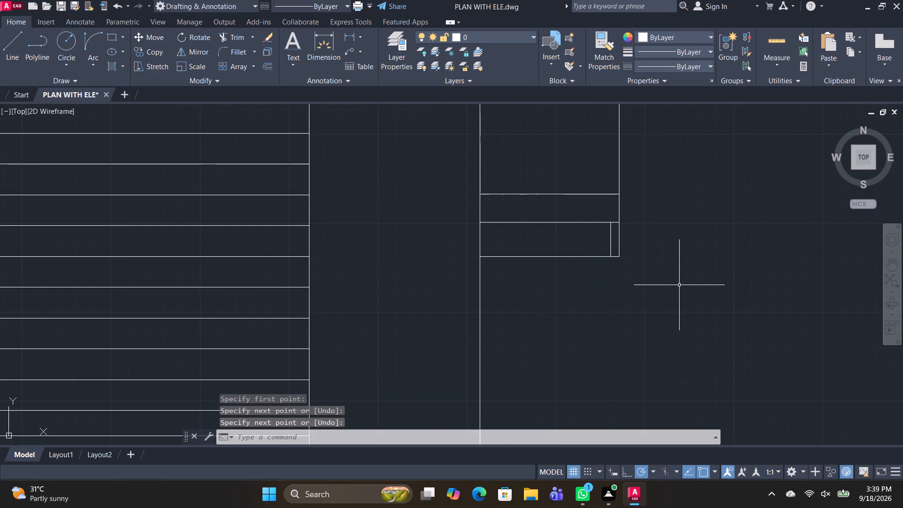
Trim the lowest strip's outer edge and bottom line beyond the short vertical line, leaving a stepped underside.
{"action": "type", "text": "TR"}
{"action": "key", "text": "space"}
{"action": "double_click", "coordinate": [621, 237]}
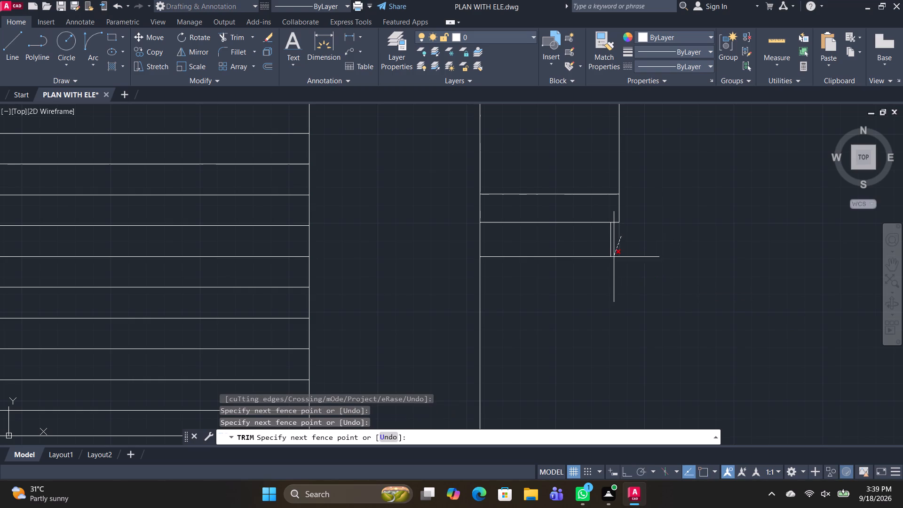
{"action": "left_click", "coordinate": [614, 259]}
{"action": "scroll", "coordinate": [632, 271], "scroll_direction": "down", "scroll_amount": 2}
{"action": "middle_click_drag", "start_coordinate": [640, 302], "coordinate": [738, 289]}
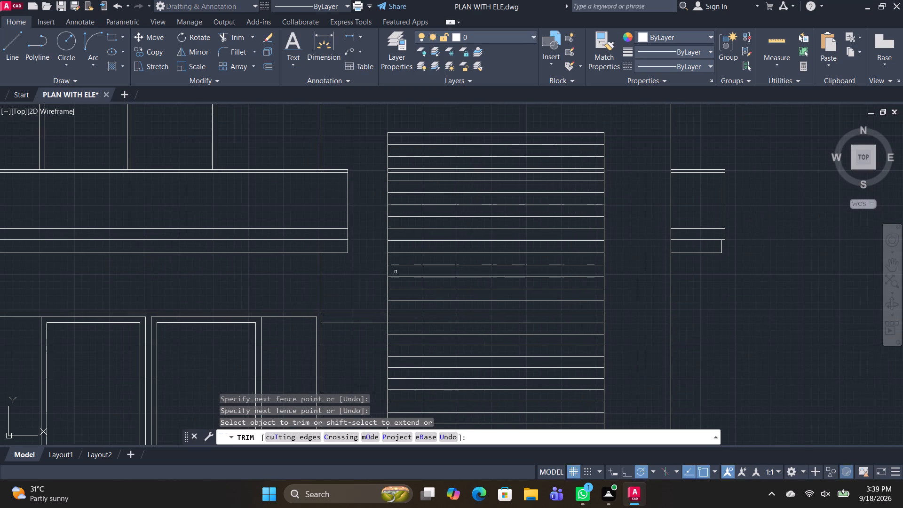
{"action": "middle_click_drag", "start_coordinate": [348, 263], "coordinate": [444, 263]}
{"action": "scroll", "coordinate": [449, 264], "scroll_direction": "down", "scroll_amount": 2}
{"action": "middle_click_drag", "start_coordinate": [630, 307], "coordinate": [606, 292]}
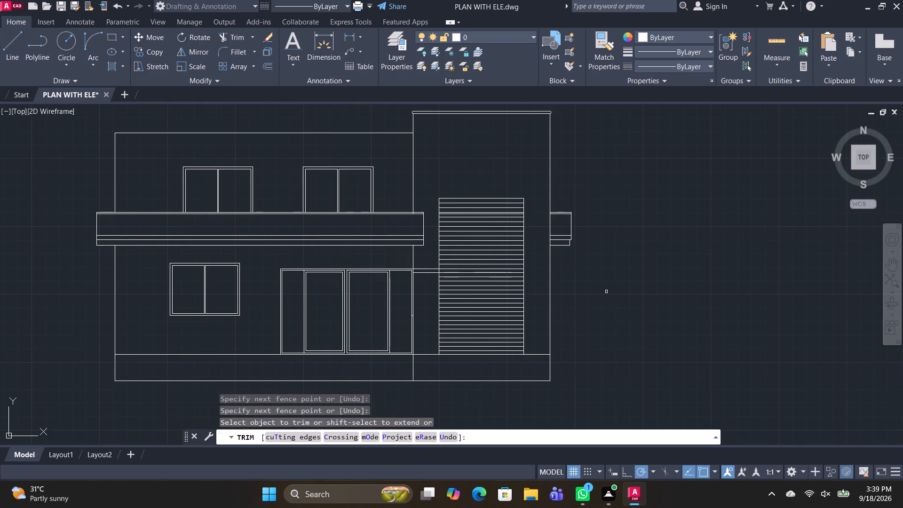
{"action": "key", "text": "space"}
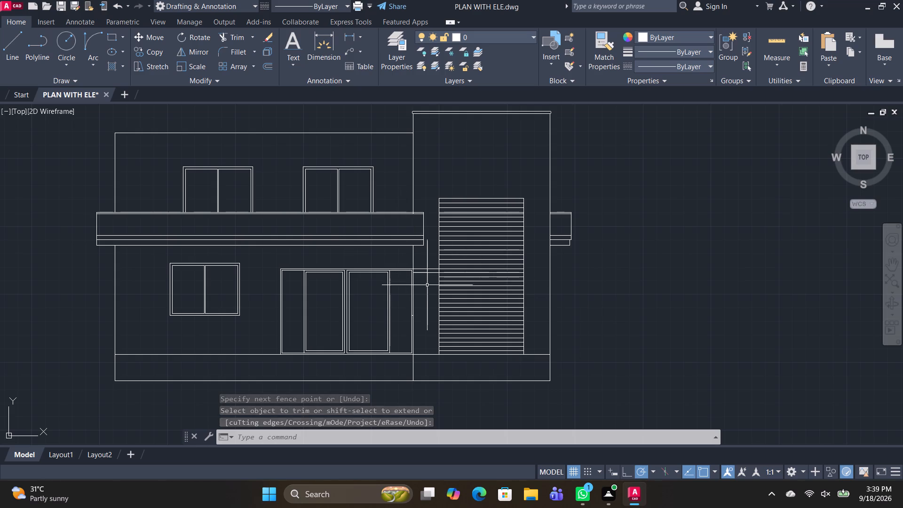
Extend the two horizontal lines at door-head level across the slatted panel to the raised bay's outer right wall.
{"action": "scroll", "coordinate": [426, 278], "scroll_direction": "up", "scroll_amount": 2}
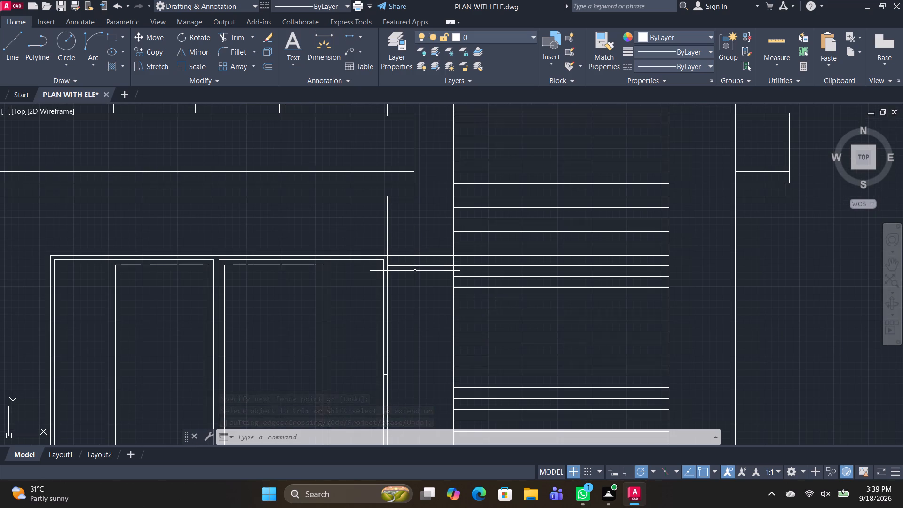
{"action": "type", "text": "TR"}
{"action": "key", "text": "space"}
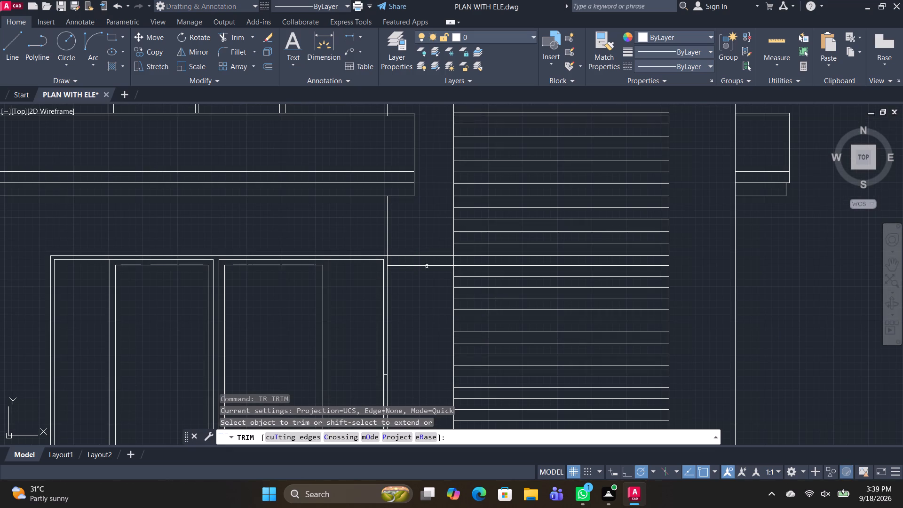
{"action": "left_click_drag", "start_coordinate": [430, 242], "coordinate": [432, 309], "text": "shift"}
{"action": "left_click_drag", "start_coordinate": [441, 251], "coordinate": [442, 303], "text": "shift"}
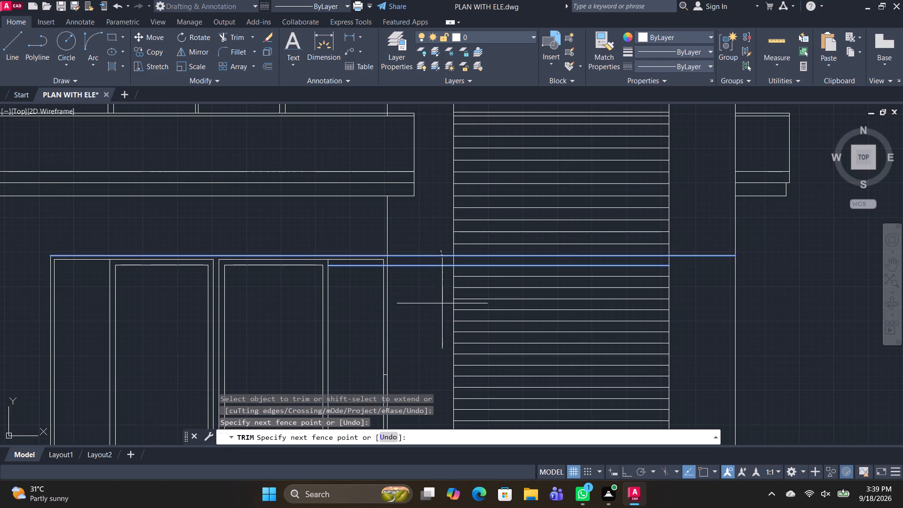
{"action": "left_click_drag", "start_coordinate": [442, 303], "coordinate": [442, 307], "text": "shift"}
{"action": "left_click", "coordinate": [449, 265], "text": "shift"}
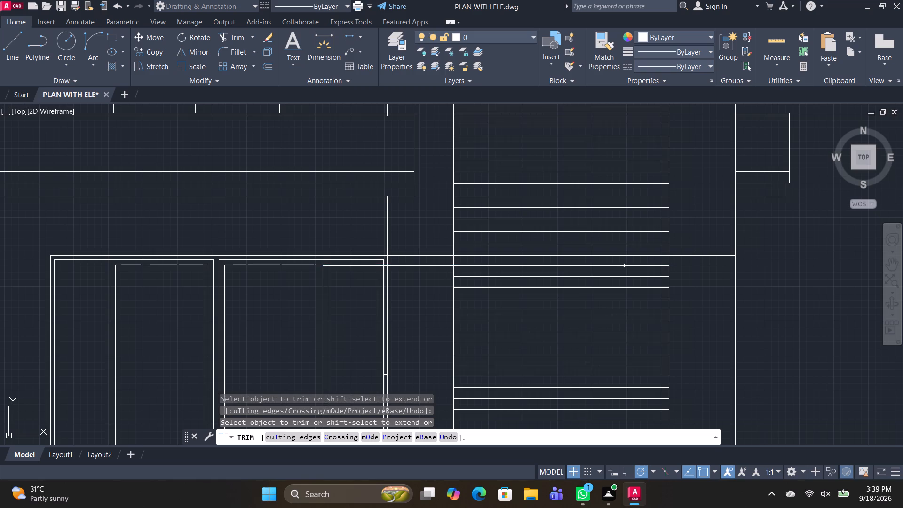
{"action": "left_click", "coordinate": [664, 265], "text": "shift"}
{"action": "scroll", "coordinate": [332, 265], "scroll_direction": "up", "scroll_amount": 1}
{"action": "left_click", "coordinate": [320, 267]}
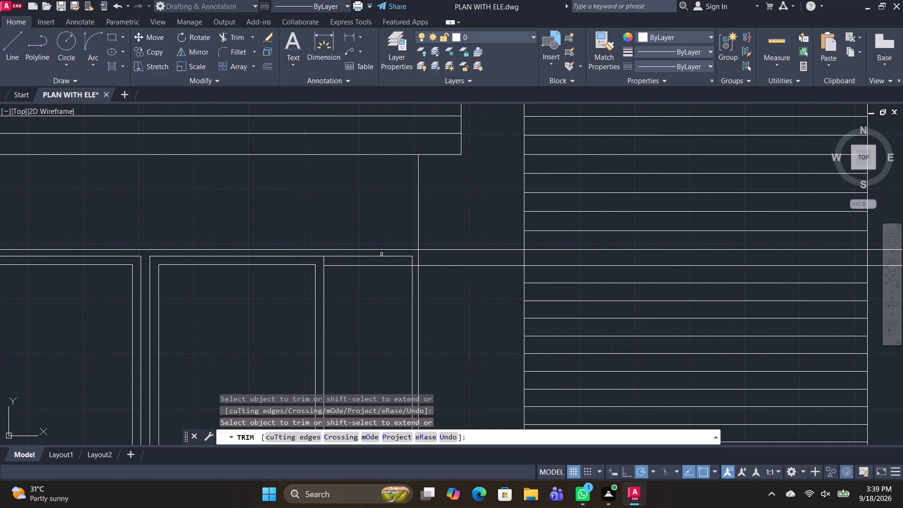
{"action": "scroll", "coordinate": [579, 272], "scroll_direction": "down", "scroll_amount": 2}
{"action": "middle_click_drag", "start_coordinate": [695, 297], "coordinate": [532, 280]}
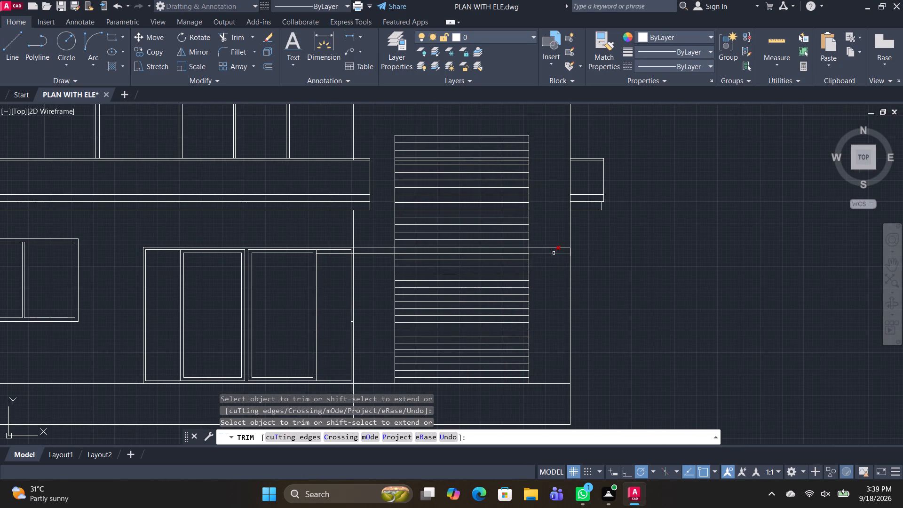
{"action": "scroll", "coordinate": [554, 253], "scroll_direction": "up", "scroll_amount": 2}
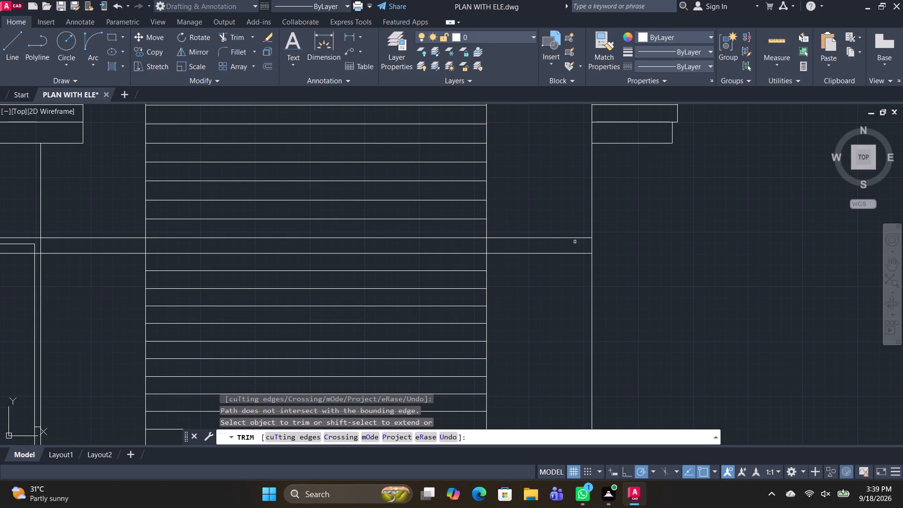
{"action": "key", "text": "space"}
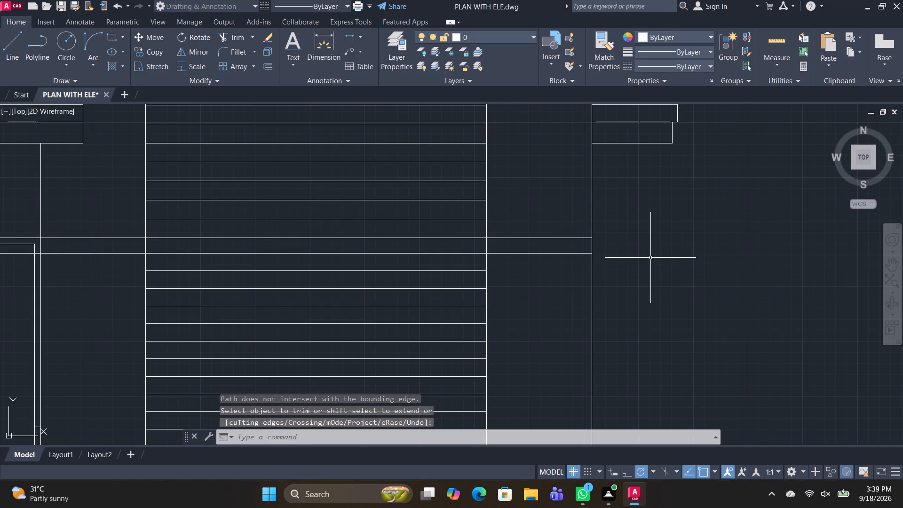
Draw a vertical line outside the outer right wall, spanning above and below the two door-head lines.
{"action": "type", "text": "L"}
{"action": "key", "text": "space"}
{"action": "left_click_drag", "start_coordinate": [700, 193], "coordinate": [701, 216]}
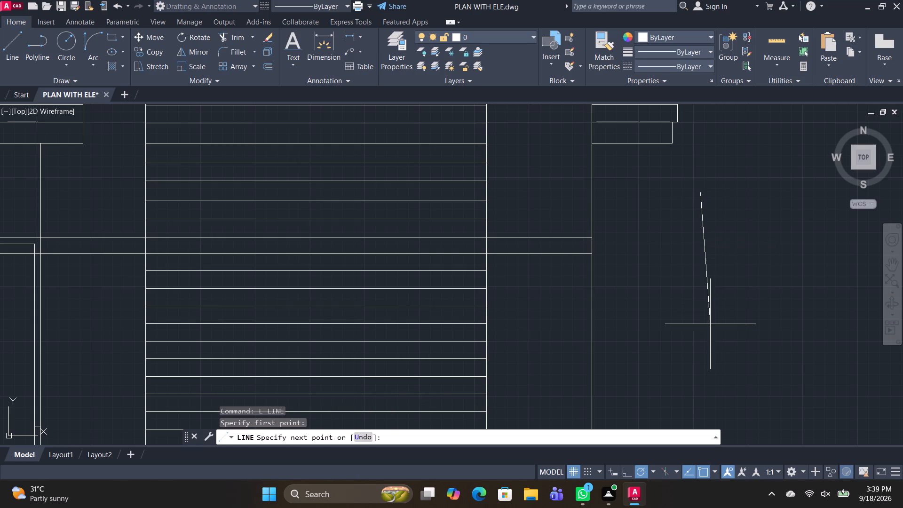
{"action": "left_click", "coordinate": [704, 326]}
{"action": "key", "text": "space"}
Extend the two door-head lines to the new vertical line and trim that line above and below them.
{"action": "type", "text": "TR"}
{"action": "key", "text": "space"}
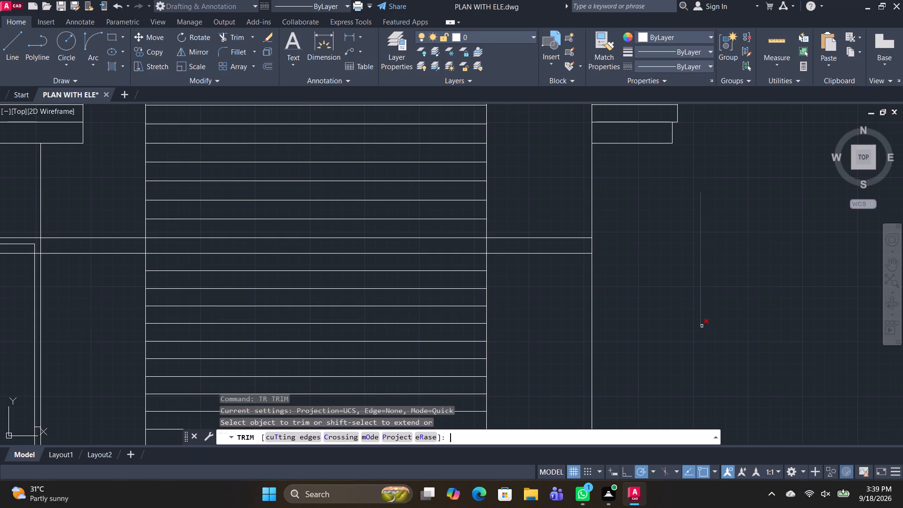
{"action": "left_click_drag", "start_coordinate": [542, 269], "coordinate": [538, 199], "text": "shift"}
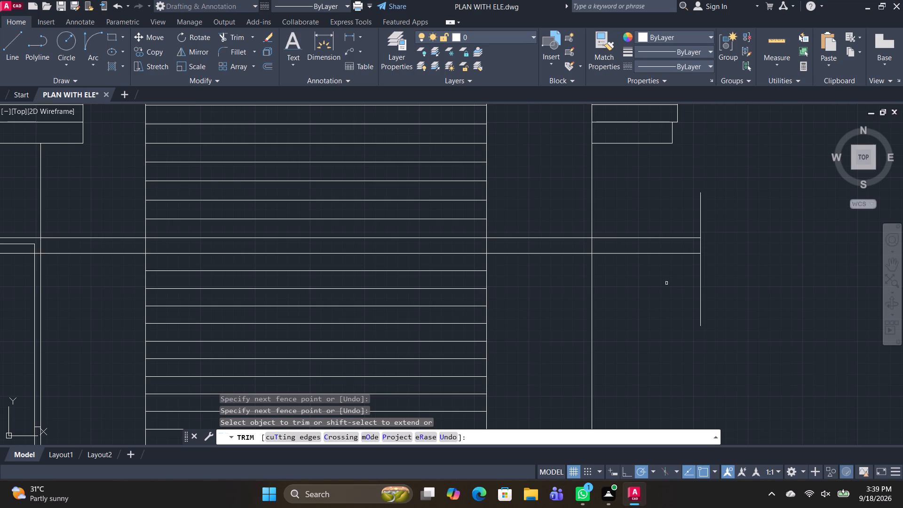
{"action": "scroll", "coordinate": [688, 235], "scroll_direction": "up", "scroll_amount": 1}
{"action": "left_click_drag", "start_coordinate": [681, 219], "coordinate": [808, 219]}
{"action": "left_click_drag", "start_coordinate": [744, 325], "coordinate": [680, 331]}
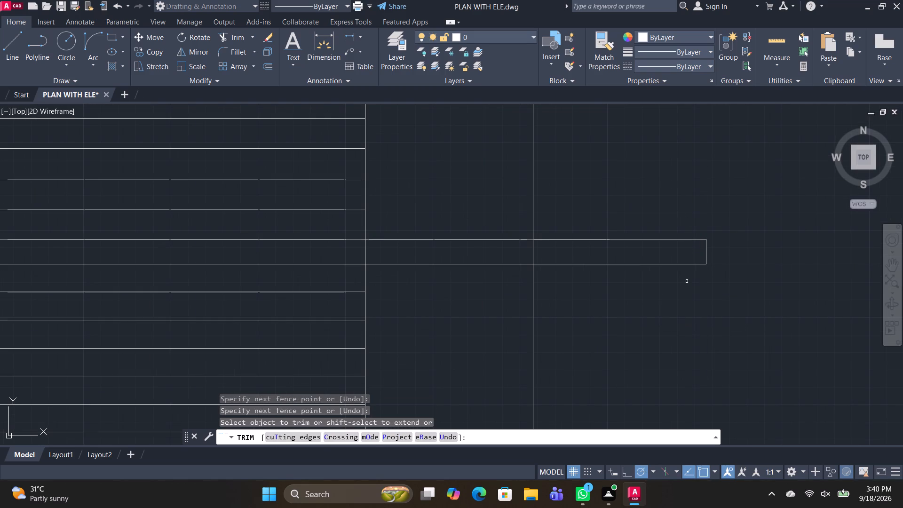
Draw an upturned lip at the door-head slab's outer end: a slope off the top line, a short horizontal, and a vertical past the underside.
{"action": "key", "text": "l"}
{"action": "key", "text": "Escape"}
{"action": "type", "text": "L"}
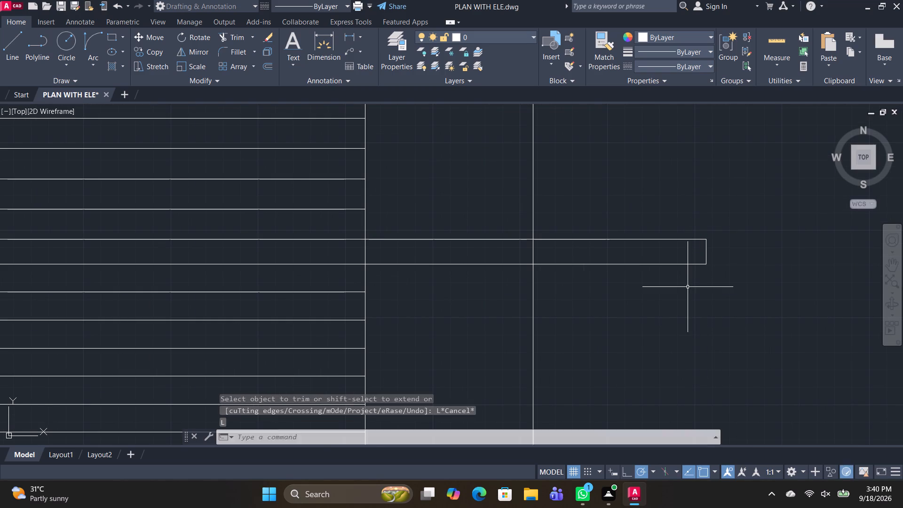
{"action": "key", "text": "space"}
{"action": "left_click", "coordinate": [681, 240]}
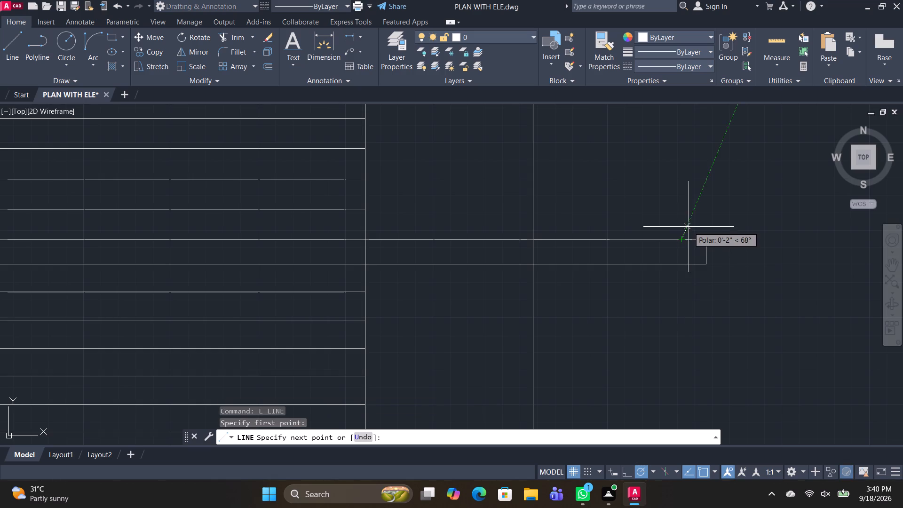
{"action": "left_click", "coordinate": [692, 221]}
{"action": "left_click", "coordinate": [708, 220]}
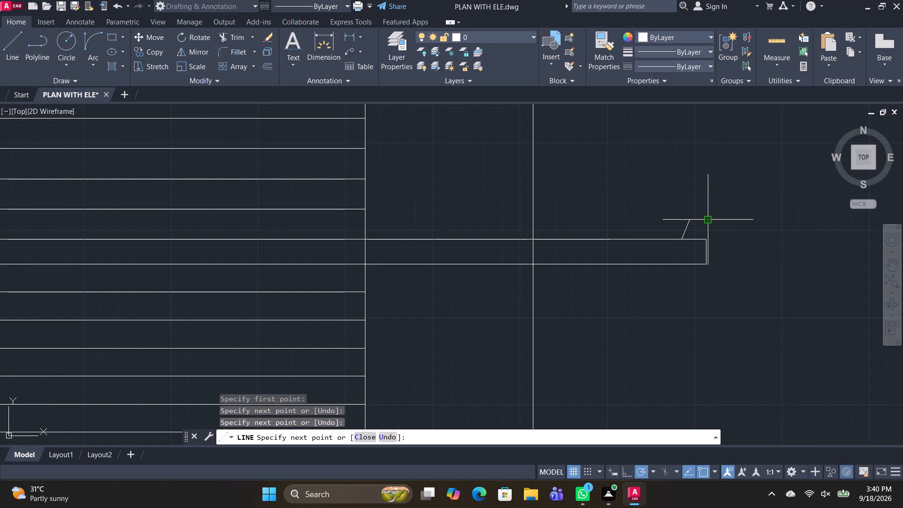
{"action": "scroll", "coordinate": [708, 247], "scroll_direction": "up", "scroll_amount": 2}
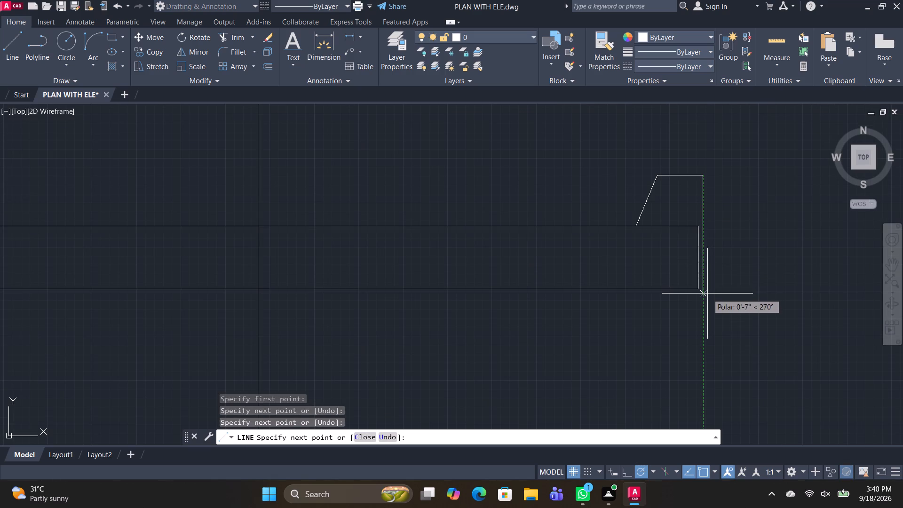
{"action": "left_click", "coordinate": [707, 310]}
{"action": "key", "text": "space"}
Extend the slab's underside and inner end line to the lip outline, and trim the vertical's overhang and the top line beneath the lip.
{"action": "type", "text": "TR"}
{"action": "key", "text": "space"}
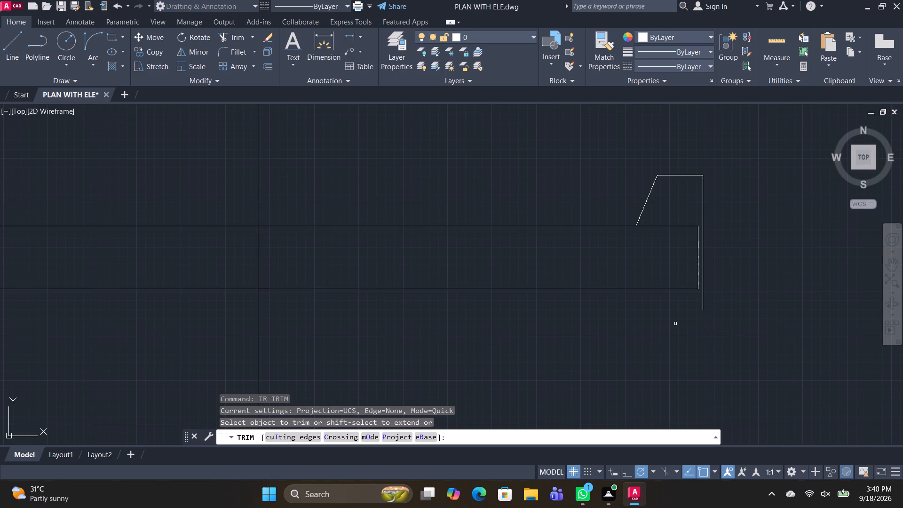
{"action": "left_click", "coordinate": [684, 289], "text": "shift"}
{"action": "left_click_drag", "start_coordinate": [690, 301], "coordinate": [757, 300], "text": "shift"}
{"action": "left_click", "coordinate": [692, 226], "text": "shift"}
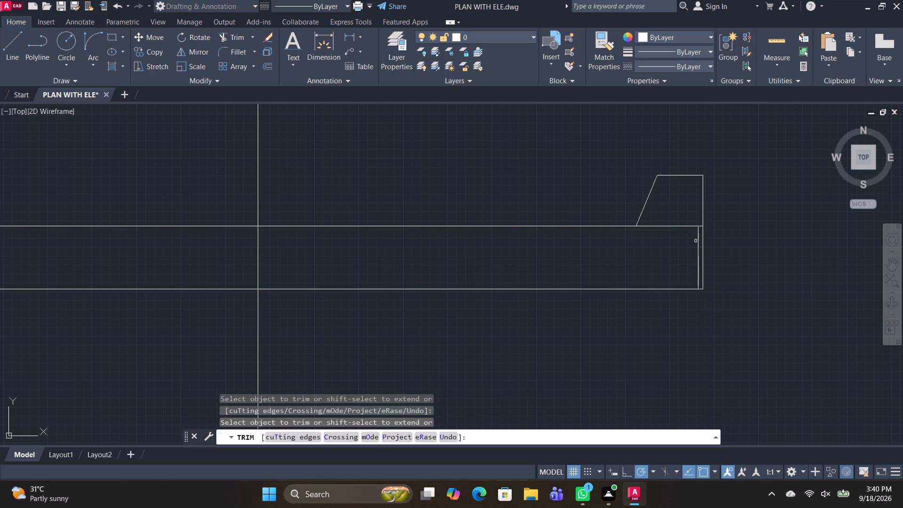
{"action": "left_click", "coordinate": [698, 246], "text": "shift"}
{"action": "scroll", "coordinate": [735, 232], "scroll_direction": "down", "scroll_amount": 2}
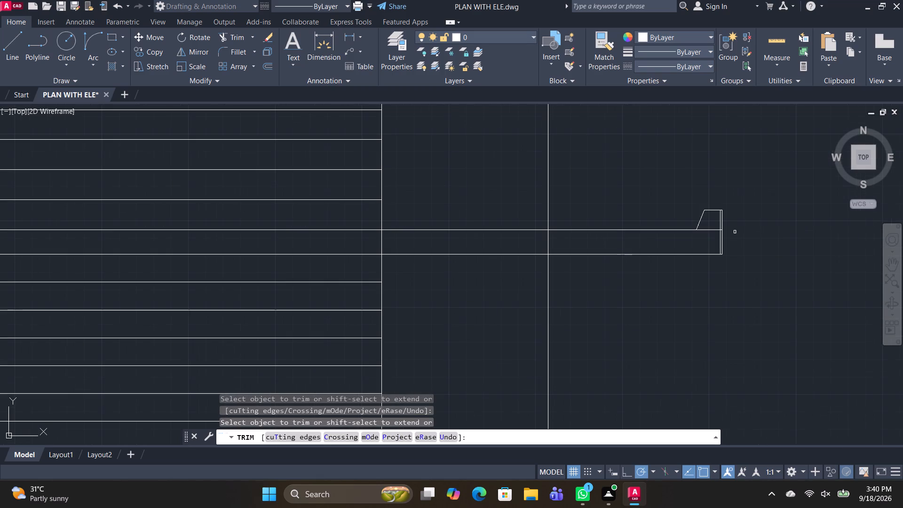
{"action": "left_click", "coordinate": [715, 229]}
{"action": "scroll", "coordinate": [736, 229], "scroll_direction": "up", "scroll_amount": 4}
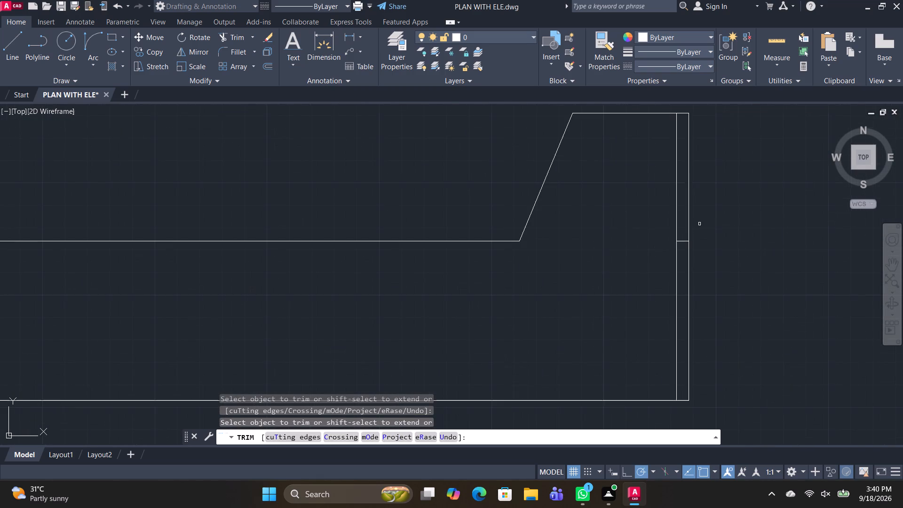
{"action": "left_click", "coordinate": [683, 243]}
{"action": "scroll", "coordinate": [704, 246], "scroll_direction": "down", "scroll_amount": 3}
{"action": "key", "text": "space"}
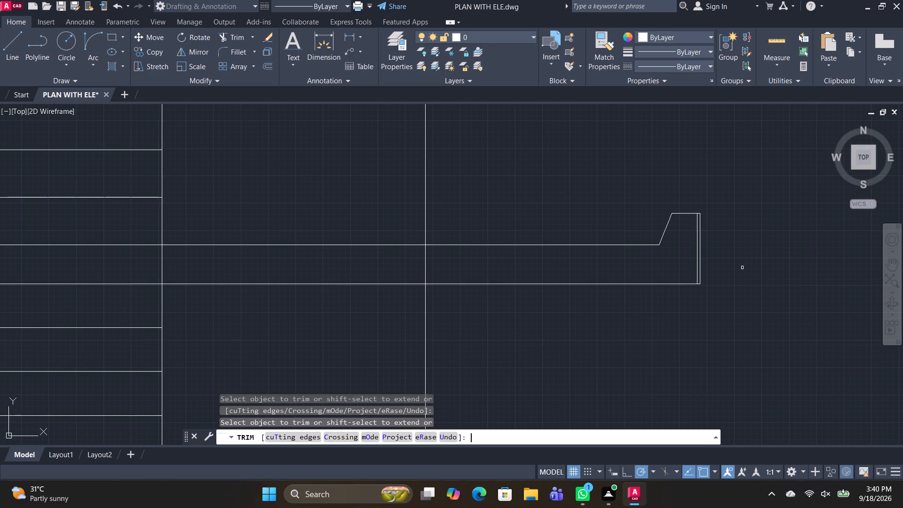
Delete the stray short horizontal line between the glazed door's outer frame and the raised bay's inner wall.
{"action": "scroll", "coordinate": [742, 270], "scroll_direction": "down", "scroll_amount": 3}
{"action": "scroll", "coordinate": [740, 319], "scroll_direction": "down", "scroll_amount": 2}
{"action": "middle_click_drag", "start_coordinate": [741, 325], "coordinate": [713, 300]}
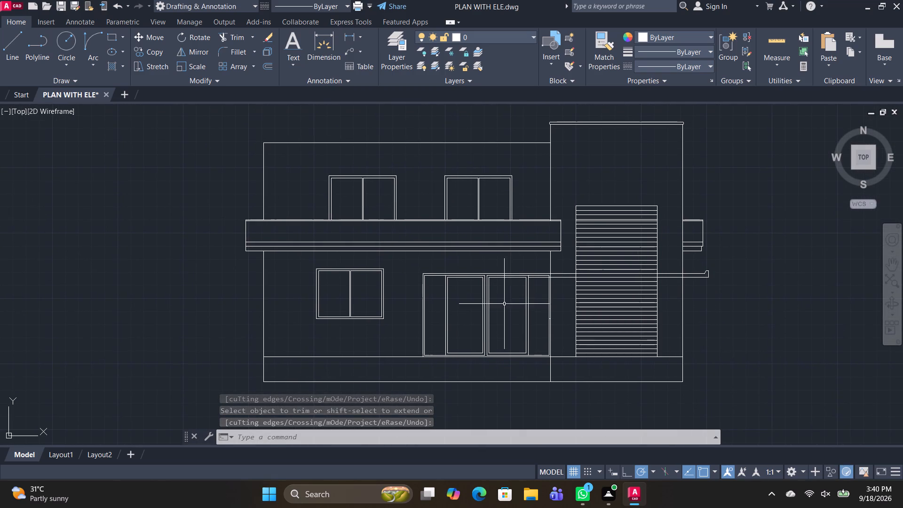
{"action": "scroll", "coordinate": [560, 311], "scroll_direction": "up", "scroll_amount": 1}
{"action": "middle_click_drag", "start_coordinate": [563, 327], "coordinate": [504, 269]}
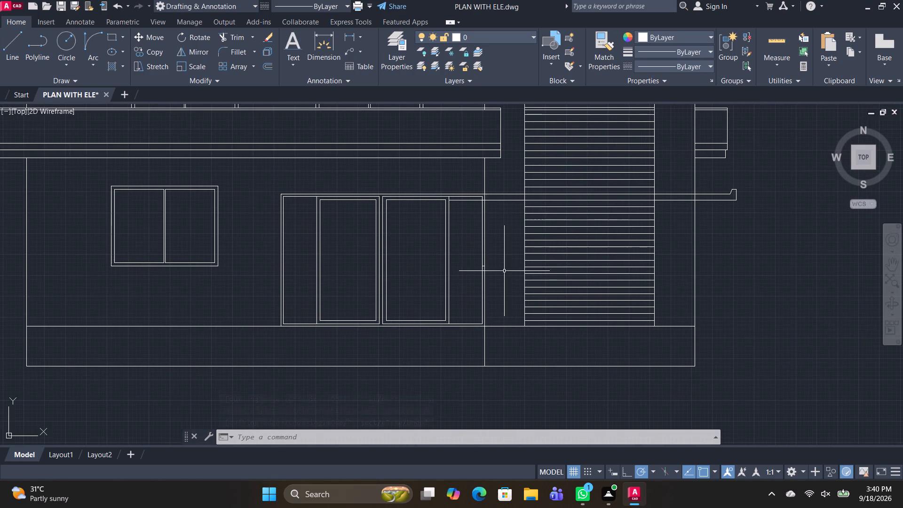
{"action": "scroll", "coordinate": [504, 277], "scroll_direction": "up", "scroll_amount": 1}
{"action": "scroll", "coordinate": [465, 256], "scroll_direction": "up", "scroll_amount": 2}
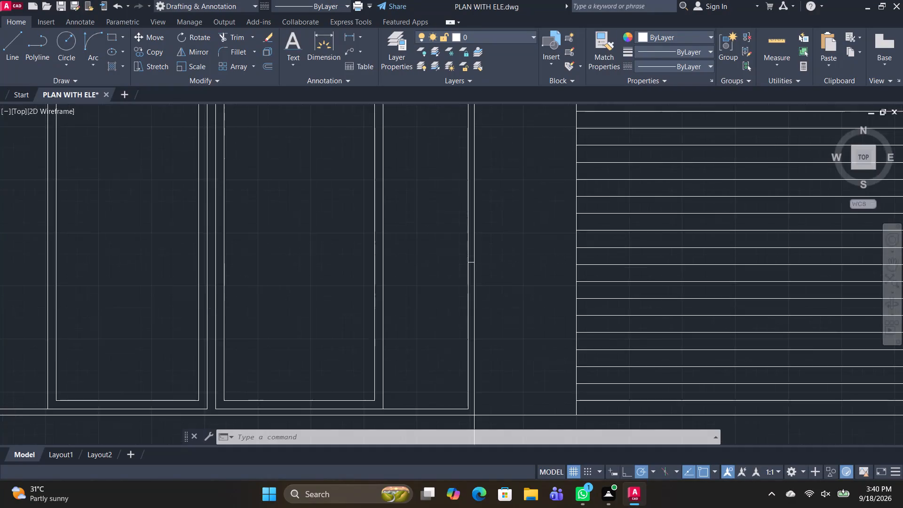
{"action": "left_click", "coordinate": [475, 265]}
{"action": "key", "text": "Delete"}
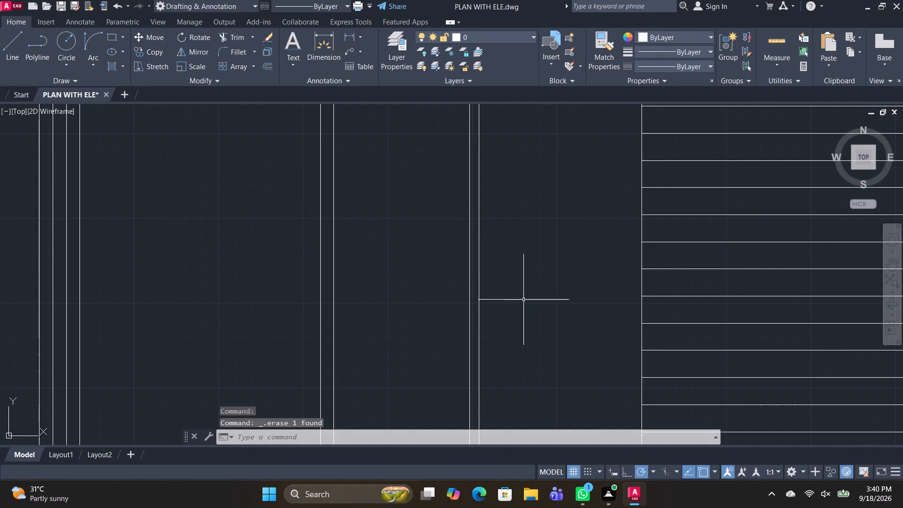
Trim the lower door-head line where it crosses the glazed door's end panel, back to the raised bay's inner wall.
{"action": "scroll", "coordinate": [386, 270], "scroll_direction": "down", "scroll_amount": 2}
{"action": "key", "text": "t"}
{"action": "type", "text": "R"}
{"action": "key", "text": "space"}
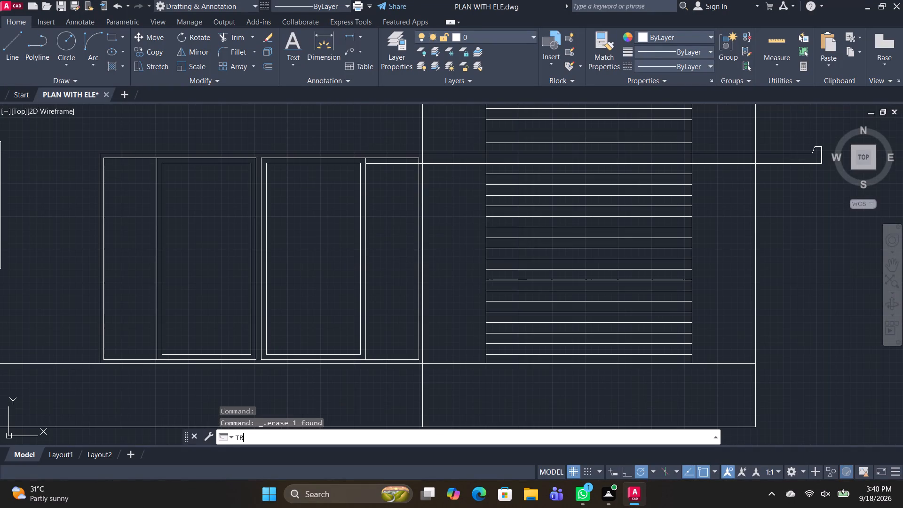
{"action": "left_click", "coordinate": [371, 164]}
{"action": "scroll", "coordinate": [419, 164], "scroll_direction": "up", "scroll_amount": 2}
{"action": "left_click", "coordinate": [419, 164]}
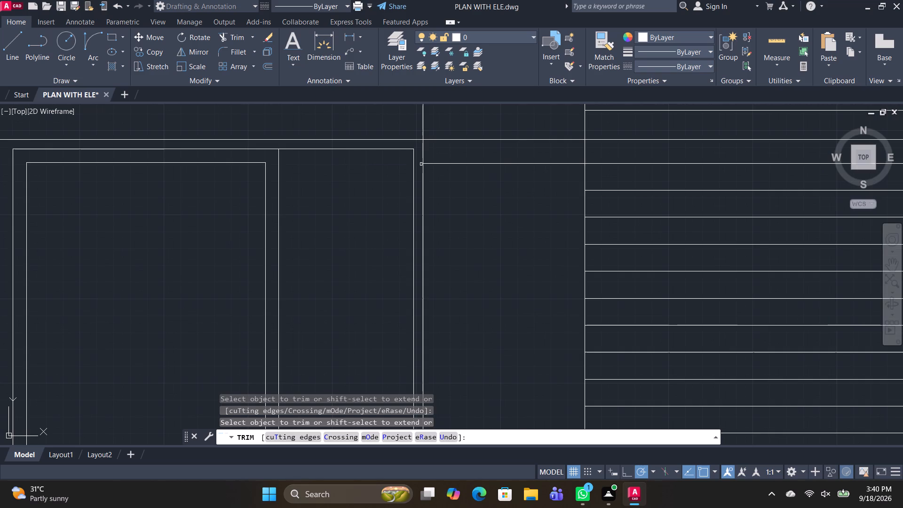
{"action": "scroll", "coordinate": [472, 213], "scroll_direction": "down", "scroll_amount": 2}
{"action": "middle_click_drag", "start_coordinate": [494, 251], "coordinate": [451, 214]}
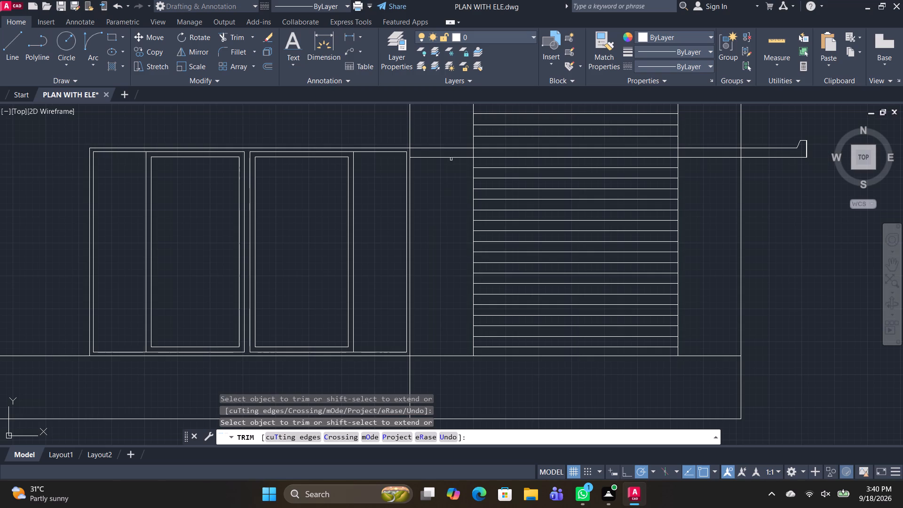
{"action": "scroll", "coordinate": [434, 200], "scroll_direction": "down", "scroll_amount": 2}
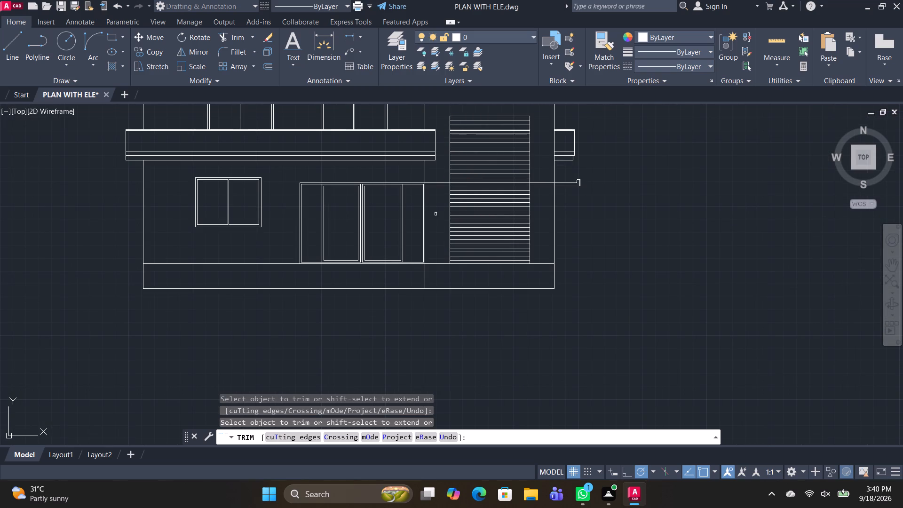
{"action": "scroll", "coordinate": [441, 223], "scroll_direction": "up", "scroll_amount": 1}
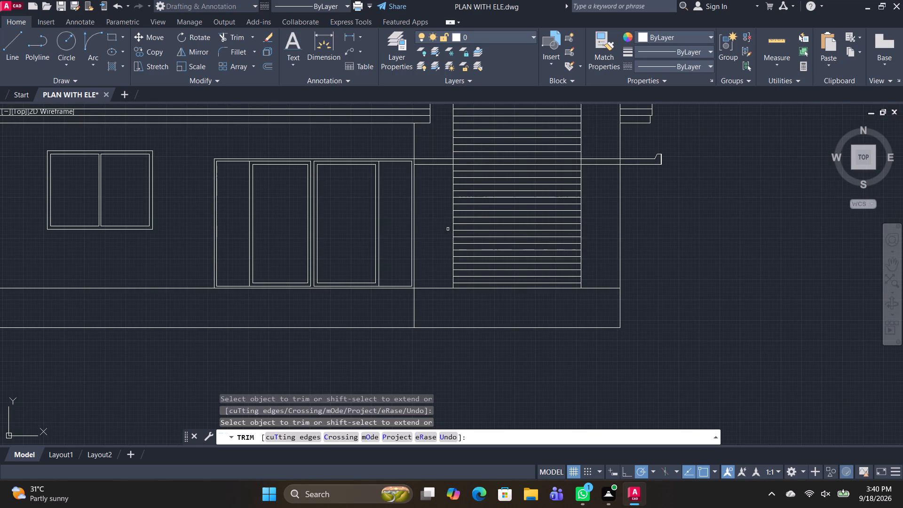
{"action": "key", "text": "Escape"}
Offset the slatted panel's left edge inward through a point on the slats, using the Through option.
{"action": "type", "text": "O T"}
{"action": "key", "text": "space"}
{"action": "scroll", "coordinate": [456, 199], "scroll_direction": "up", "scroll_amount": 3}
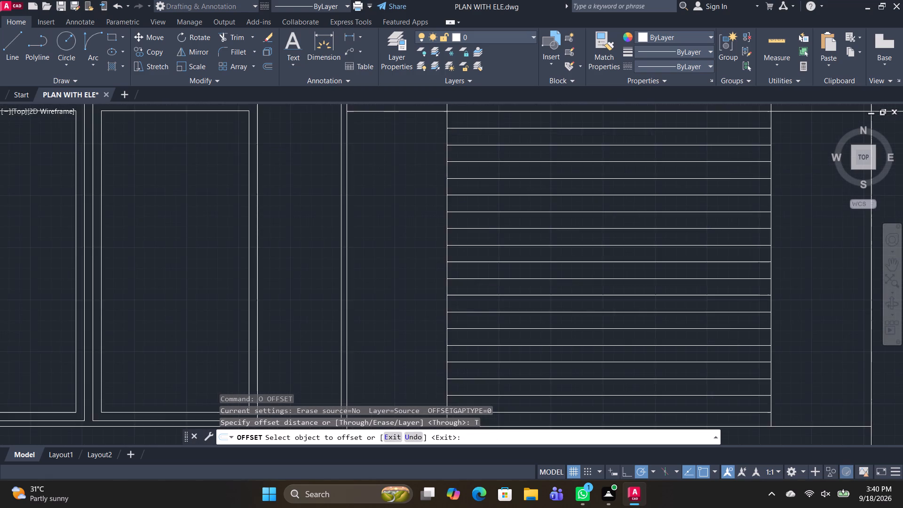
{"action": "left_click", "coordinate": [440, 207]}
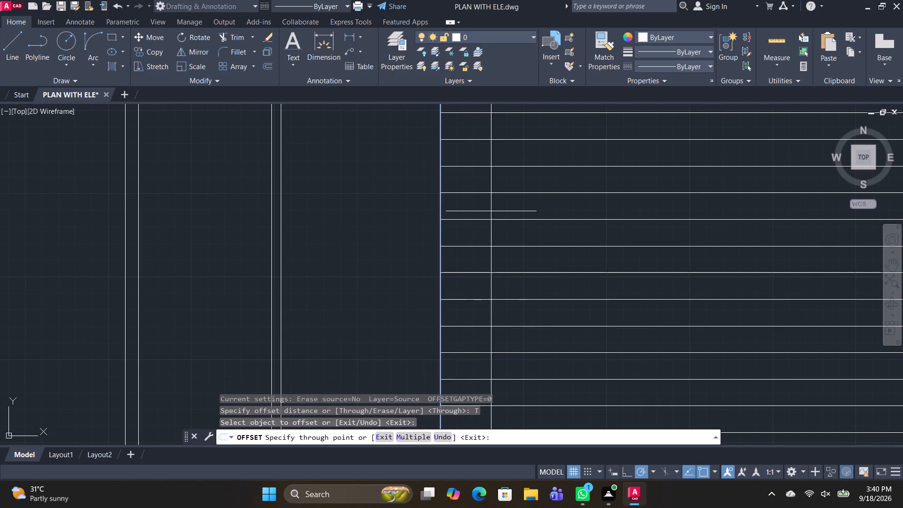
{"action": "scroll", "coordinate": [552, 209], "scroll_direction": "down", "scroll_amount": 2}
{"action": "left_click", "coordinate": [552, 208]}
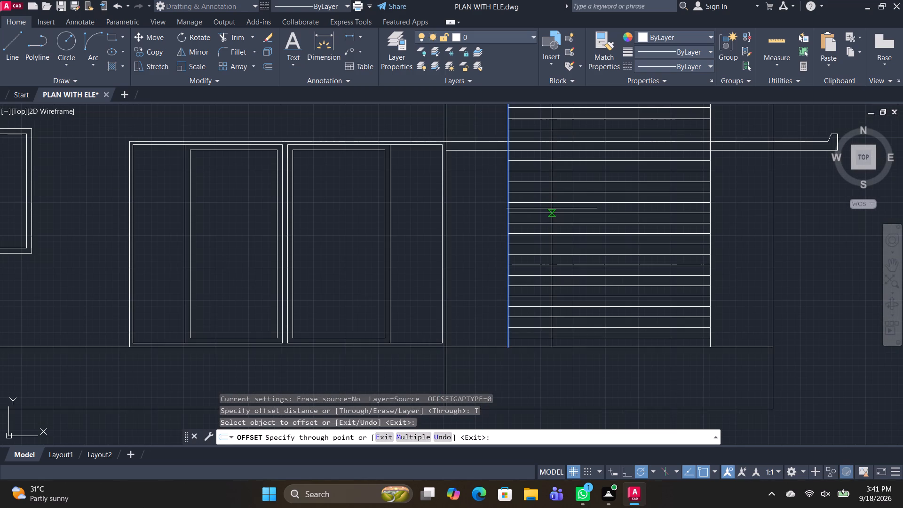
{"action": "key", "text": "space"}
Trim away the slats and the panel's original left edge below the slab, up to the new offset edge.
{"action": "type", "text": "TR"}
{"action": "key", "text": "space"}
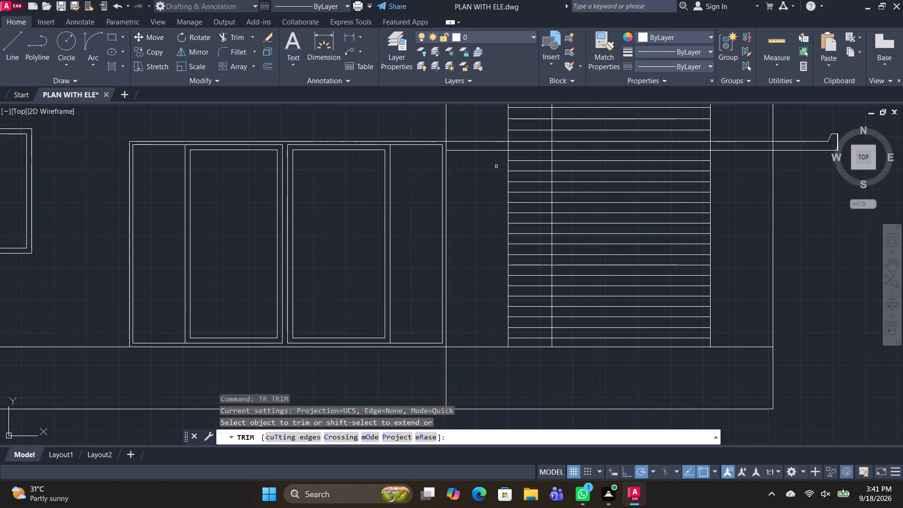
{"action": "left_click_drag", "start_coordinate": [496, 166], "coordinate": [513, 245]}
{"action": "left_click_drag", "start_coordinate": [516, 160], "coordinate": [503, 169]}
{"action": "left_click", "coordinate": [507, 160]}
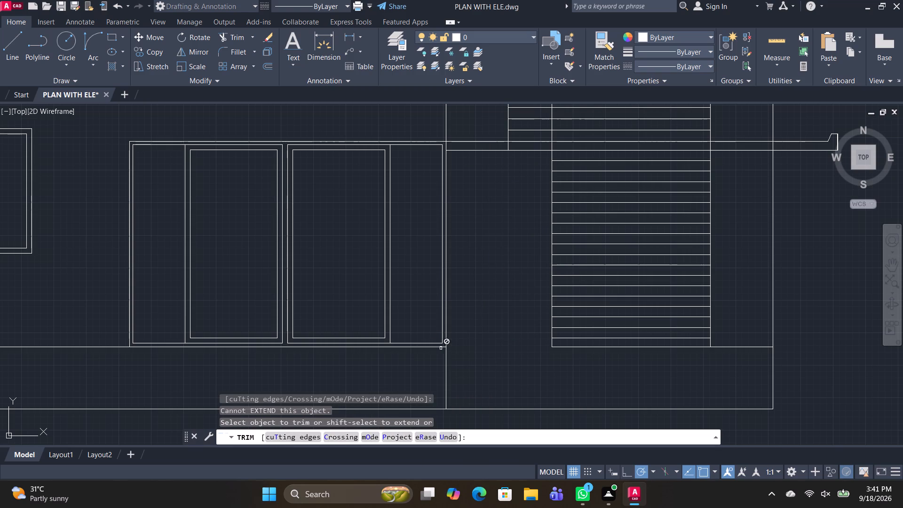
Extend the plinth's top line and the lowest slat to the bay's inner wall, and trim the old panel edge within the slab thickness.
{"action": "left_click", "coordinate": [559, 346], "text": "shift"}
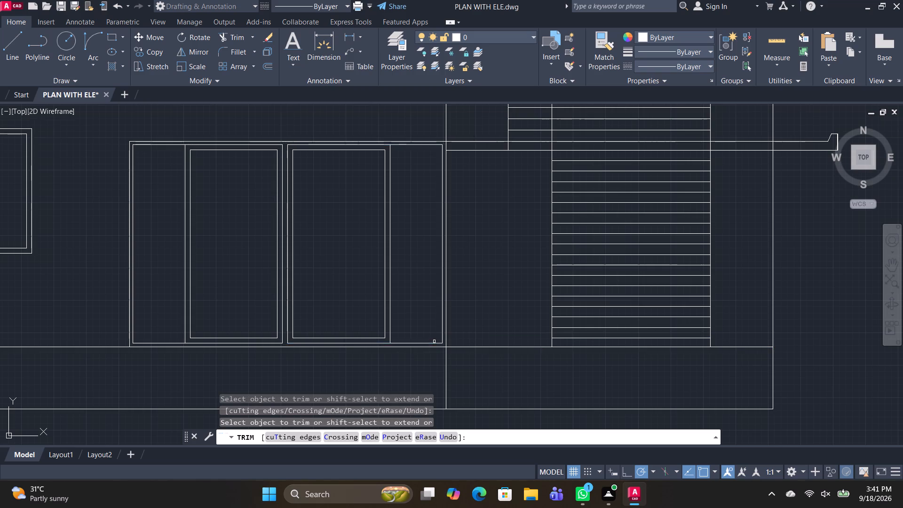
{"action": "scroll", "coordinate": [434, 341], "scroll_direction": "up", "scroll_amount": 2}
{"action": "left_click", "coordinate": [448, 347], "text": "shift"}
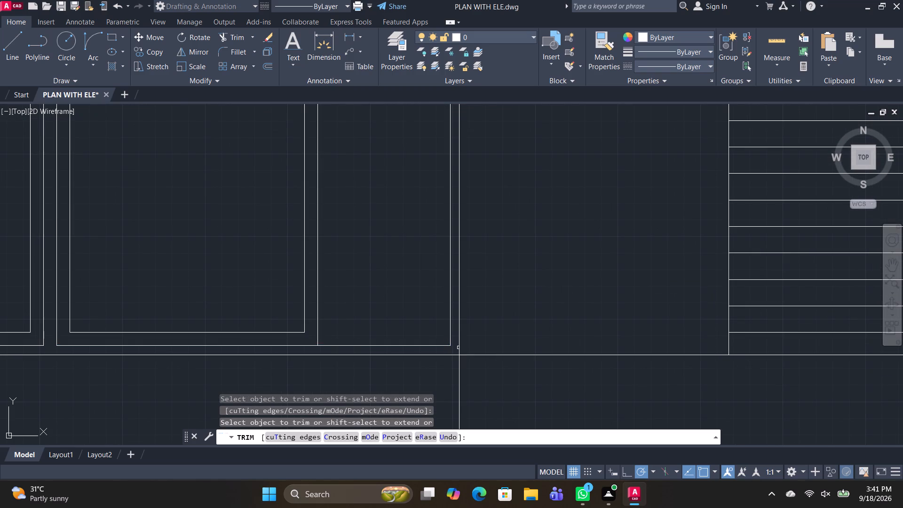
{"action": "left_click", "coordinate": [735, 332], "text": "shift"}
{"action": "scroll", "coordinate": [533, 331], "scroll_direction": "down", "scroll_amount": 2}
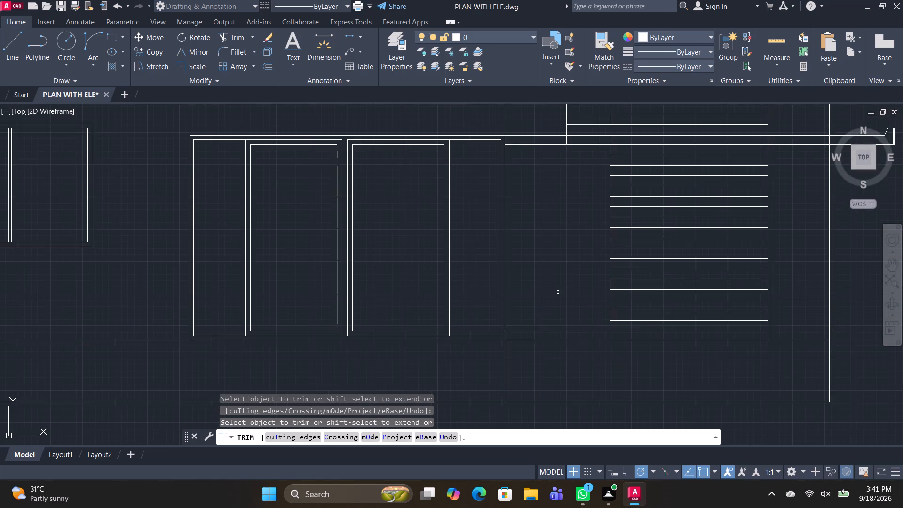
{"action": "middle_click_drag", "start_coordinate": [558, 292], "coordinate": [530, 338]}
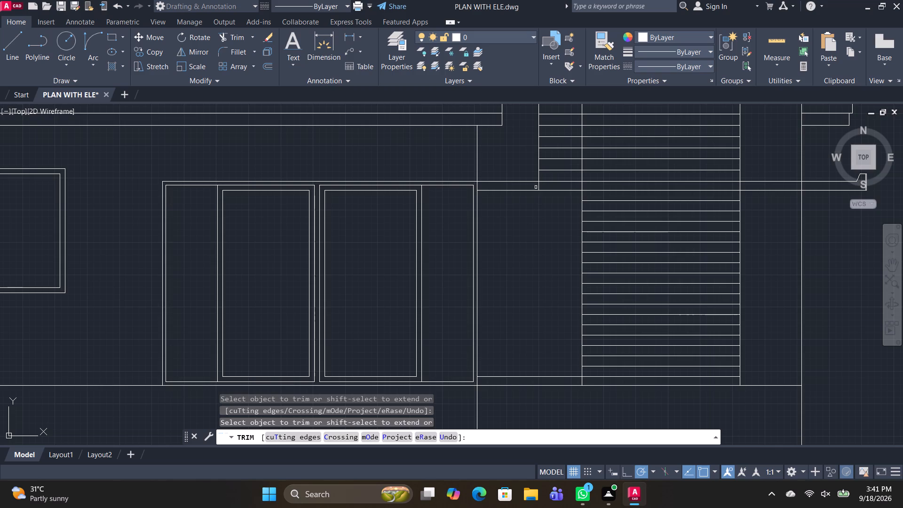
{"action": "left_click", "coordinate": [539, 189]}
{"action": "key", "text": "Escape"}
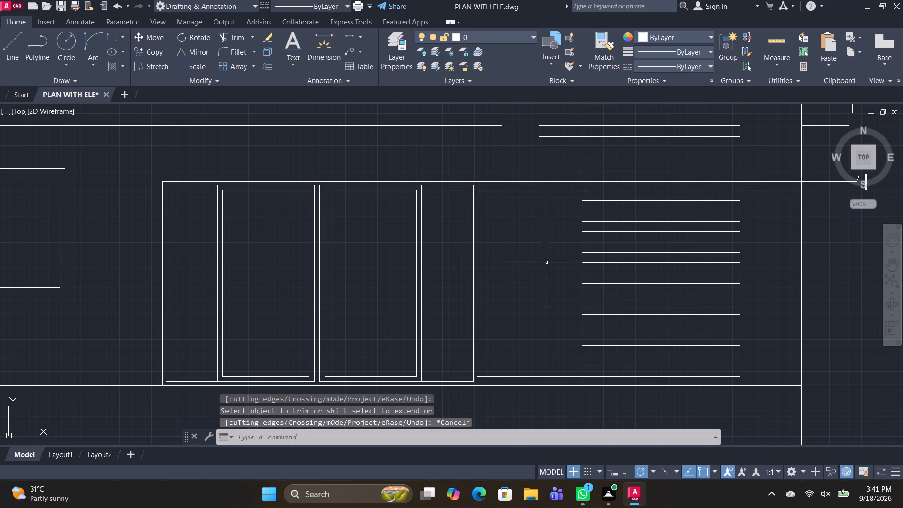
Draw a door rectangle in the cleared space beside the slats, from the extended lowest slat line up to the slab's underside.
{"action": "type", "text": "REC"}
{"action": "key", "text": "space"}
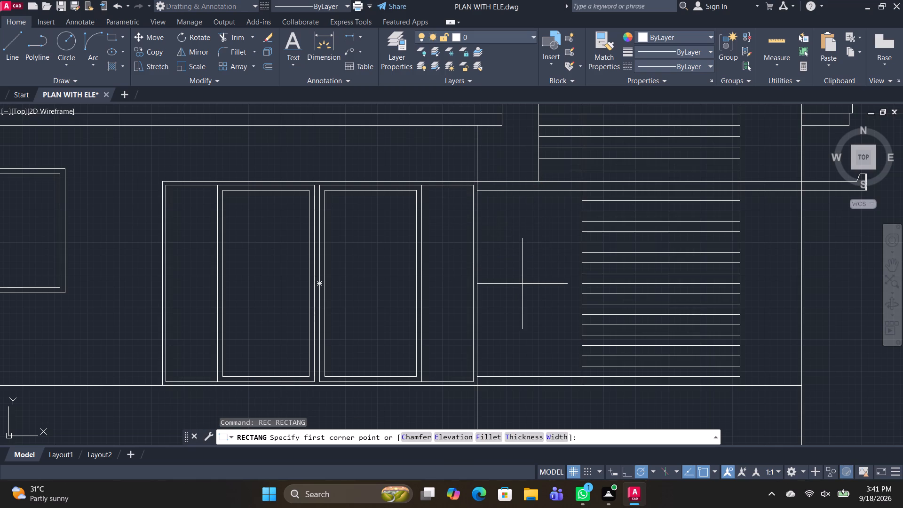
{"action": "left_click", "coordinate": [501, 375]}
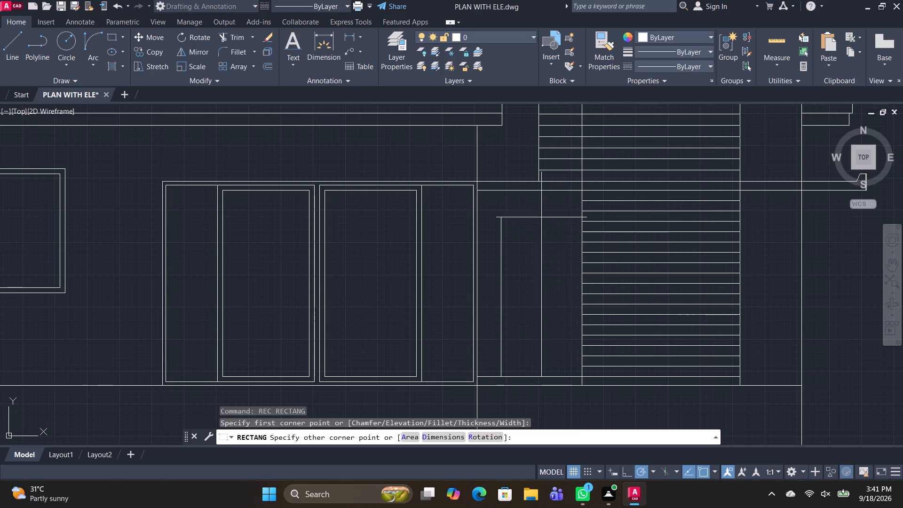
{"action": "left_click", "coordinate": [576, 191]}
Offset the new door rectangle outward by 2" to form its frame.
{"action": "key", "text": "o"}
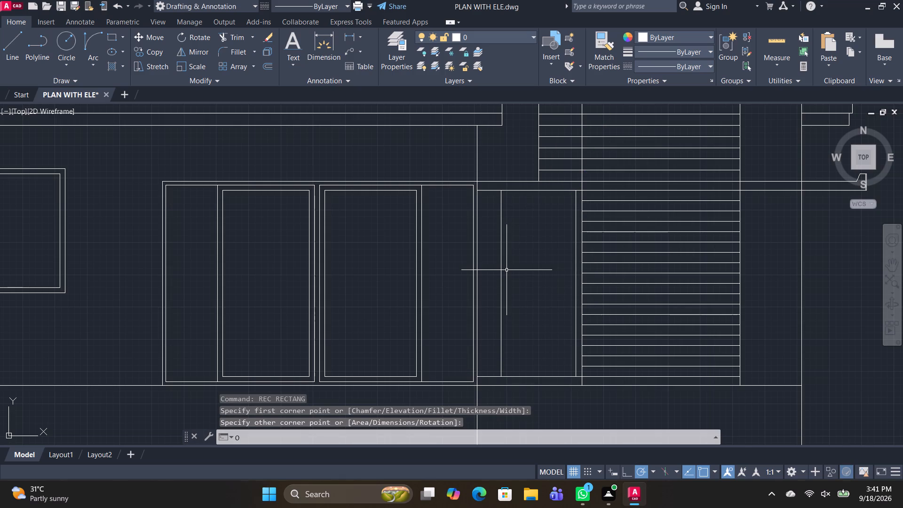
{"action": "type", "text": "F"}
{"action": "key", "text": "space"}
{"action": "type", "text": "2\""}
{"action": "key", "text": "Return"}
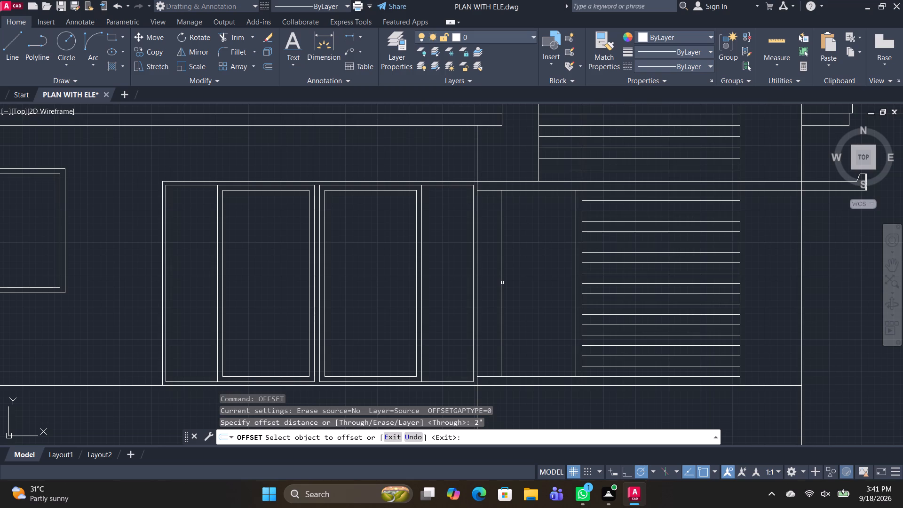
{"action": "left_click", "coordinate": [501, 283]}
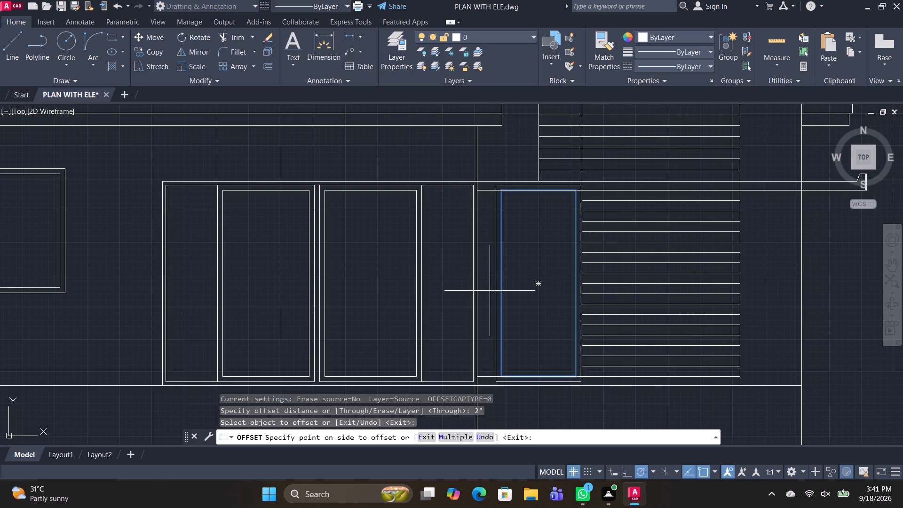
{"action": "left_click", "coordinate": [490, 291]}
{"action": "key", "text": "Escape"}
Trim the slab's underside line and the lowest slat line where they cross the side door's frame thickness.
{"action": "key", "text": "t"}
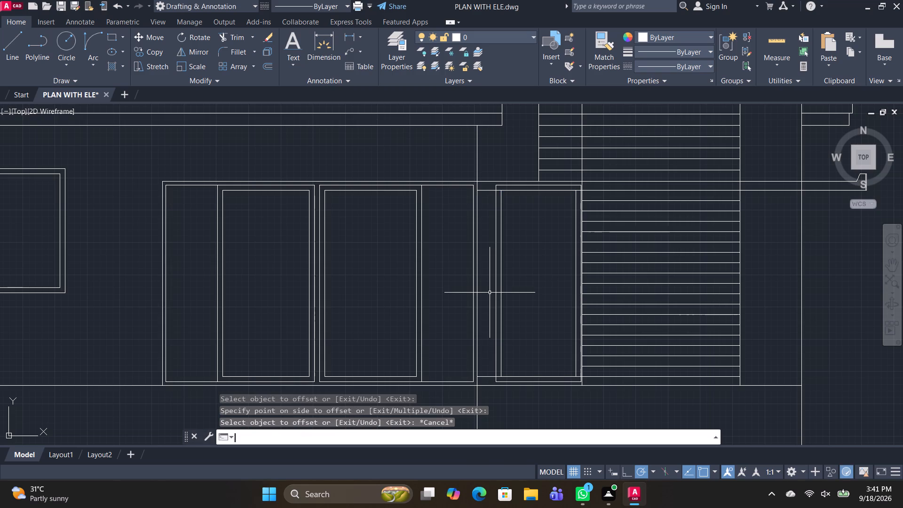
{"action": "type", "text": "R"}
{"action": "key", "text": "space"}
{"action": "scroll", "coordinate": [501, 204], "scroll_direction": "up", "scroll_amount": 1}
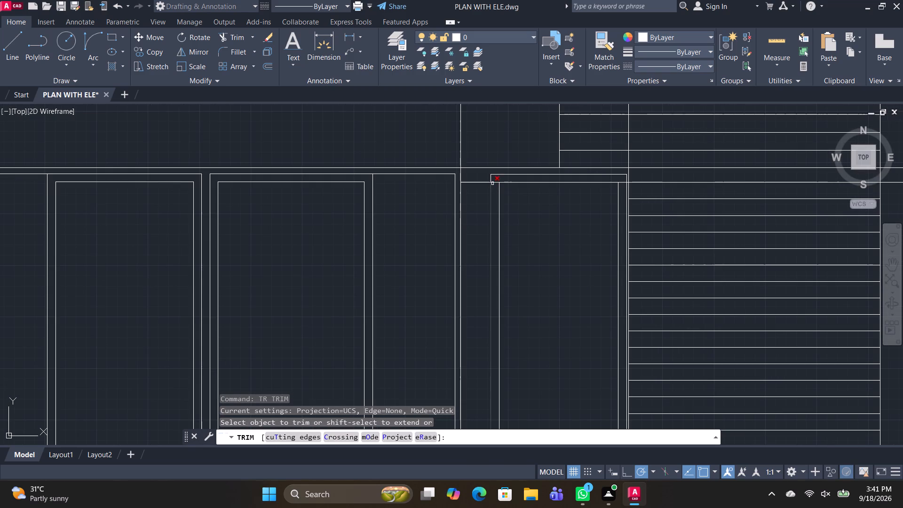
{"action": "left_click", "coordinate": [494, 183]}
{"action": "left_click", "coordinate": [622, 183]}
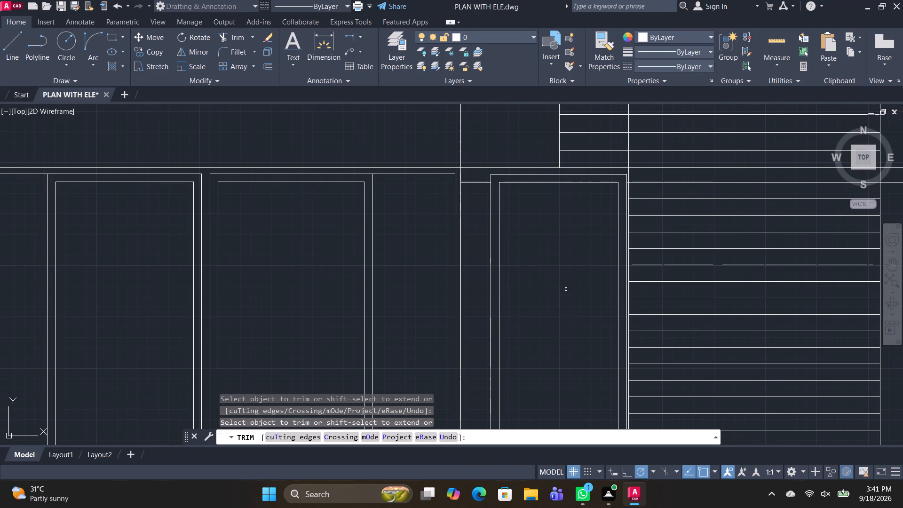
{"action": "scroll", "coordinate": [556, 295], "scroll_direction": "down", "scroll_amount": 1}
{"action": "middle_click_drag", "start_coordinate": [562, 321], "coordinate": [480, 203]}
{"action": "scroll", "coordinate": [528, 295], "scroll_direction": "up", "scroll_amount": 1}
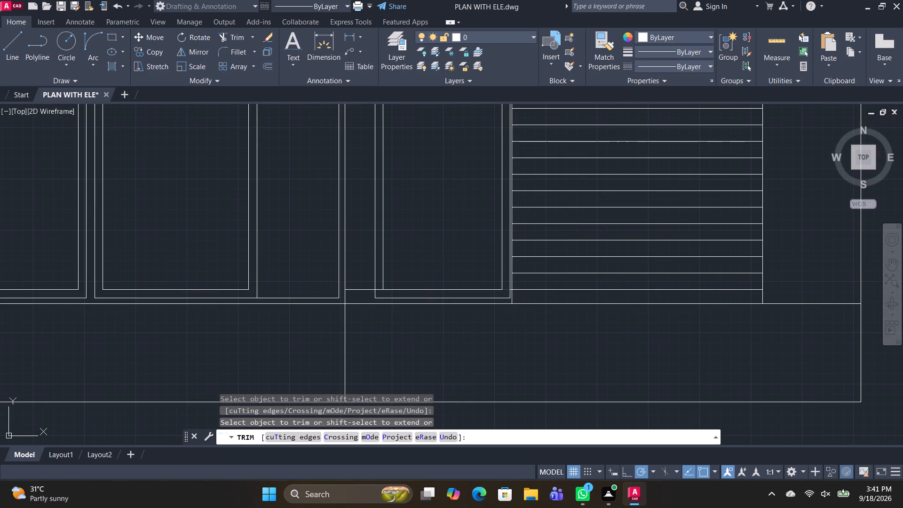
{"action": "left_click", "coordinate": [506, 290]}
{"action": "left_click", "coordinate": [379, 289]}
{"action": "scroll", "coordinate": [415, 256], "scroll_direction": "down", "scroll_amount": 2}
{"action": "middle_click_drag", "start_coordinate": [422, 250], "coordinate": [418, 288]}
{"action": "key", "text": "space"}
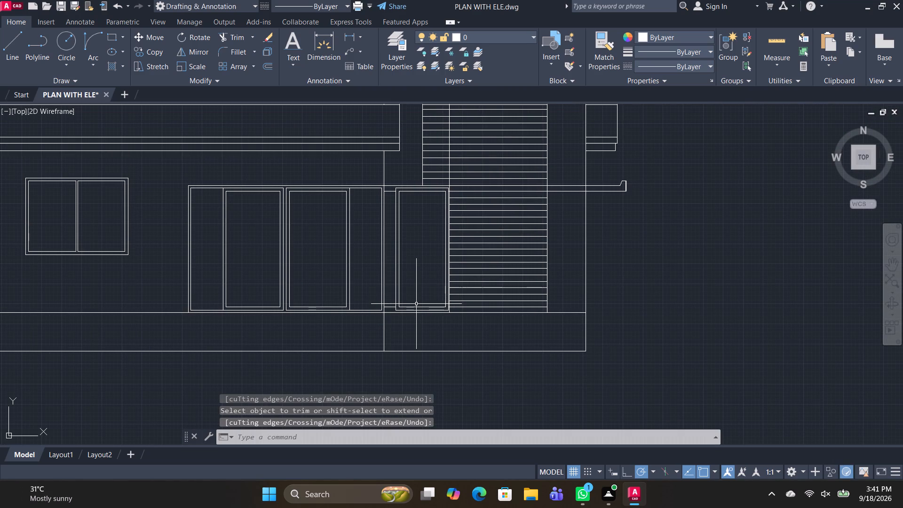
Hatch the side door's inner rectangle with the GOST_GLASS pattern.
{"action": "type", "text": "H"}
{"action": "key", "text": "space"}
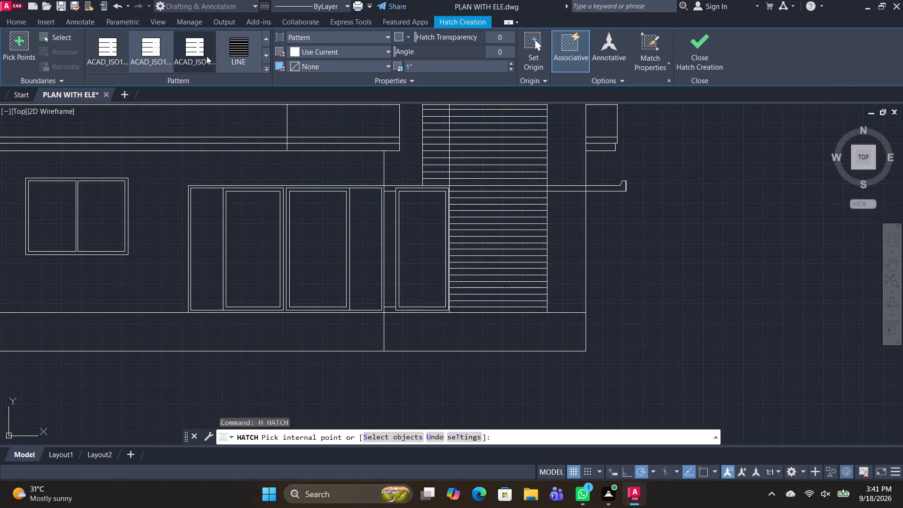
{"action": "left_click", "coordinate": [266, 67]}
{"action": "scroll", "coordinate": [175, 144], "scroll_direction": "down", "scroll_amount": 1}
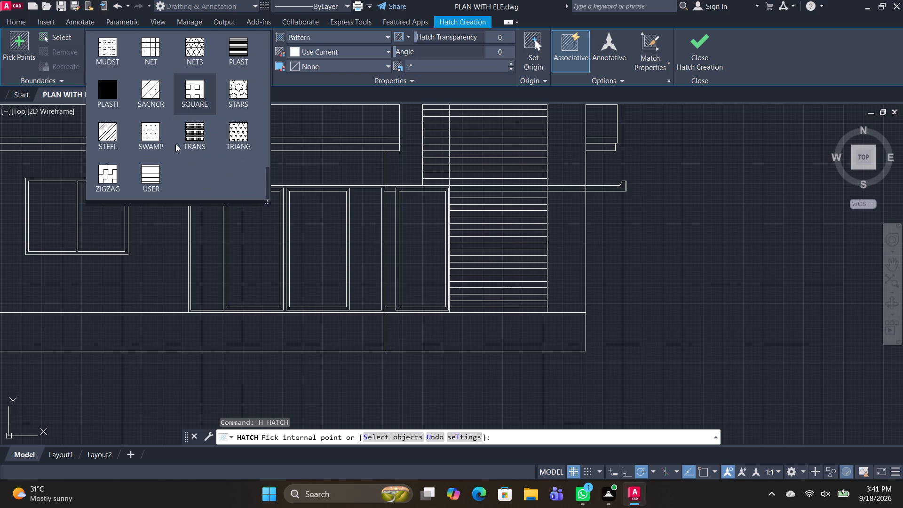
{"action": "scroll", "coordinate": [155, 136], "scroll_direction": "down", "scroll_amount": 1}
{"action": "scroll", "coordinate": [155, 139], "scroll_direction": "up", "scroll_amount": 9}
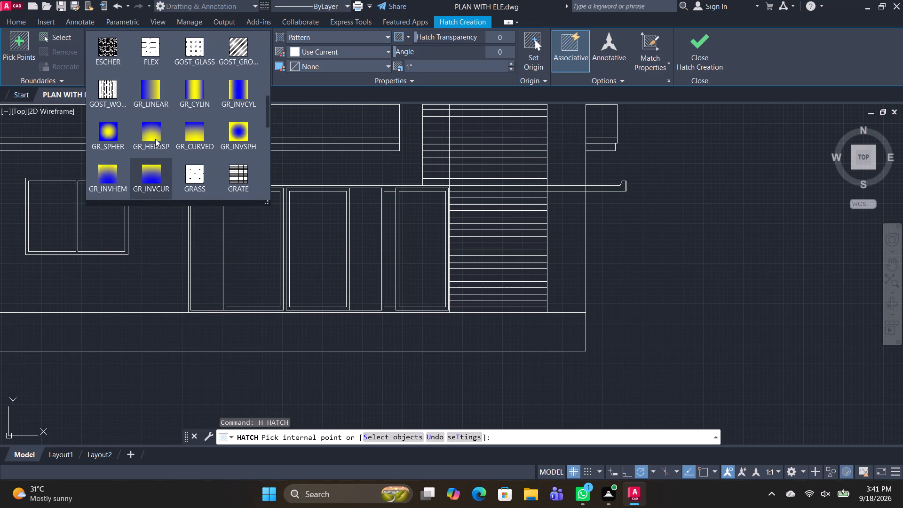
{"action": "scroll", "coordinate": [162, 146], "scroll_direction": "down", "scroll_amount": 2}
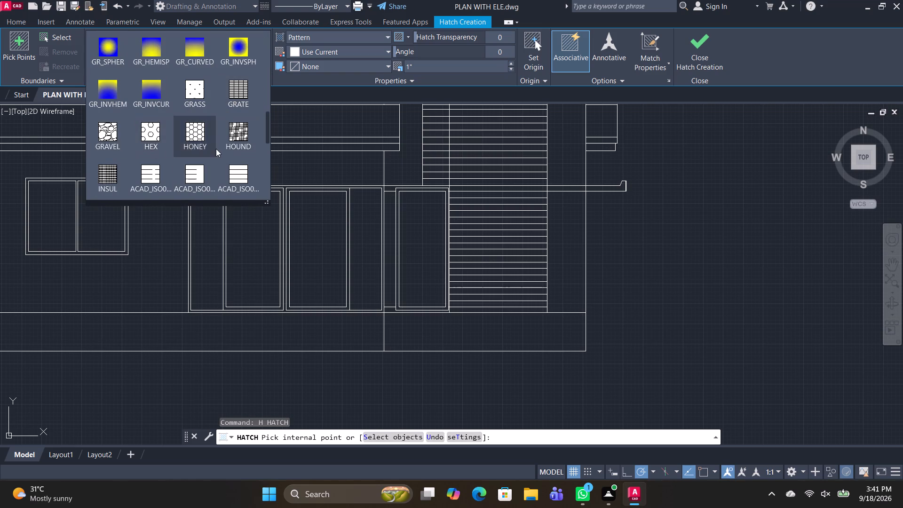
{"action": "scroll", "coordinate": [216, 149], "scroll_direction": "up", "scroll_amount": 3}
{"action": "scroll", "coordinate": [191, 111], "scroll_direction": "up", "scroll_amount": 1}
{"action": "left_click", "coordinate": [196, 125]}
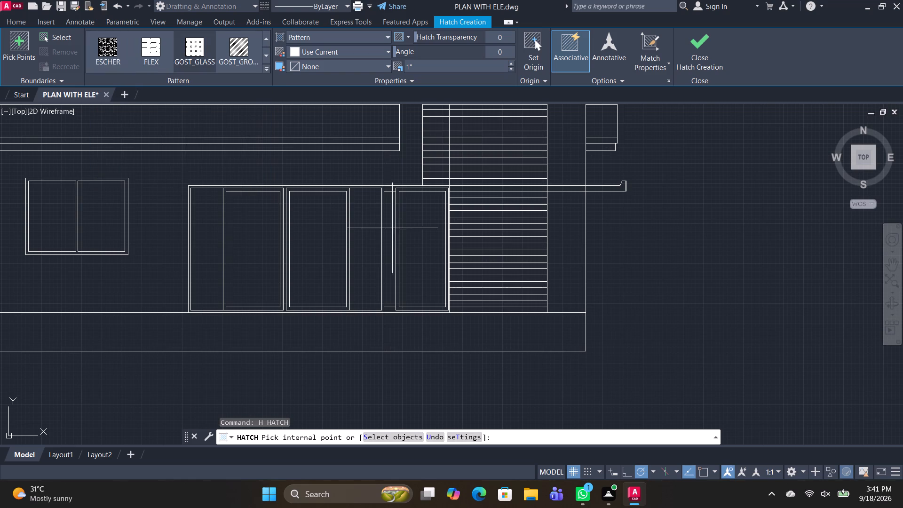
{"action": "left_click", "coordinate": [425, 232]}
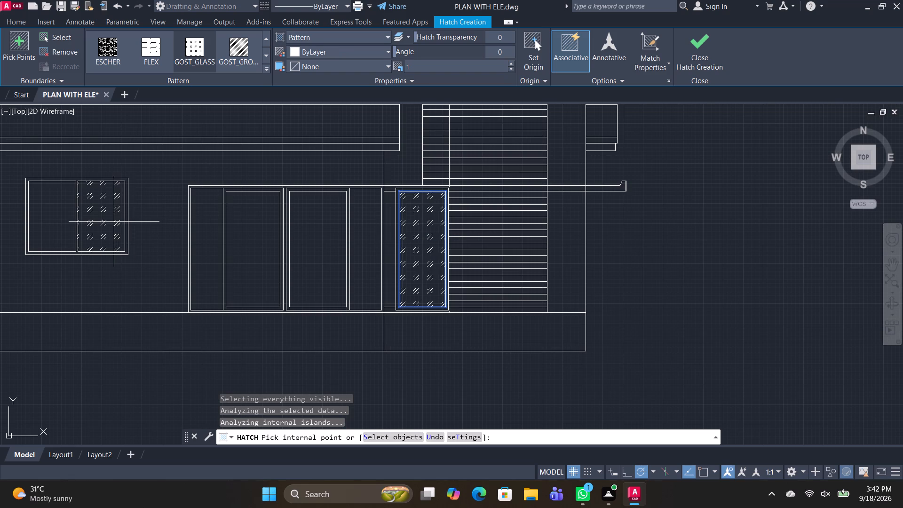
Apply the same glass hatch to both panes of the ground-floor and two upper windows, and to the main door's right glazed leaf.
{"action": "left_click", "coordinate": [114, 222]}
{"action": "left_click", "coordinate": [46, 221]}
{"action": "middle_click_drag", "start_coordinate": [183, 209], "coordinate": [296, 314]}
{"action": "left_click", "coordinate": [246, 175]}
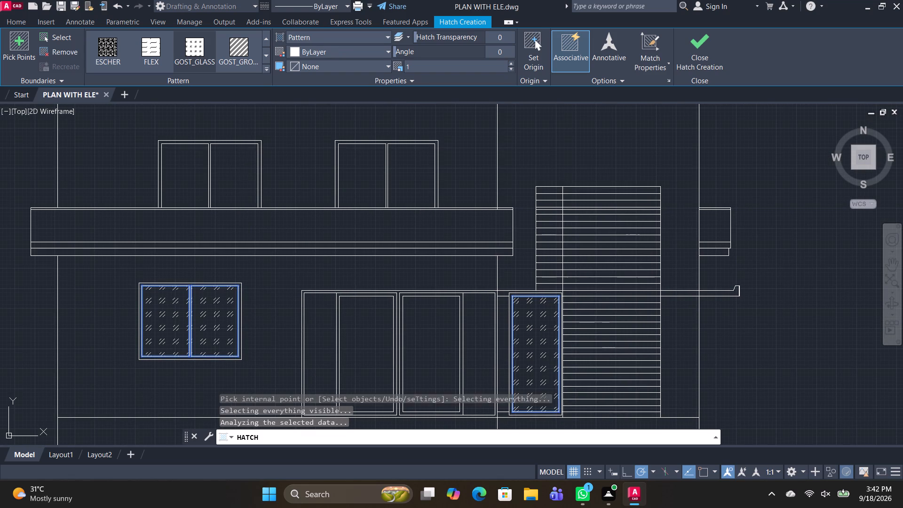
{"action": "left_click", "coordinate": [175, 176]}
{"action": "left_click", "coordinate": [368, 173]}
{"action": "left_click", "coordinate": [413, 177]}
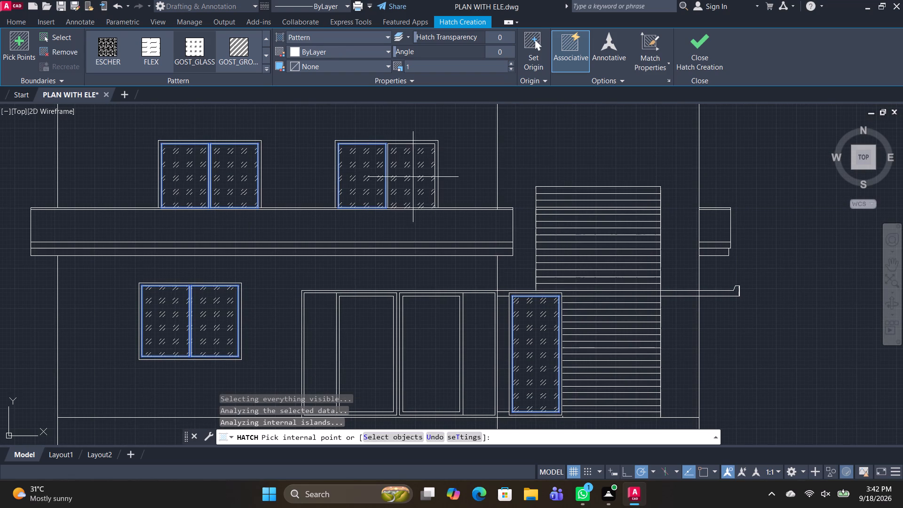
{"action": "left_click", "coordinate": [430, 339]}
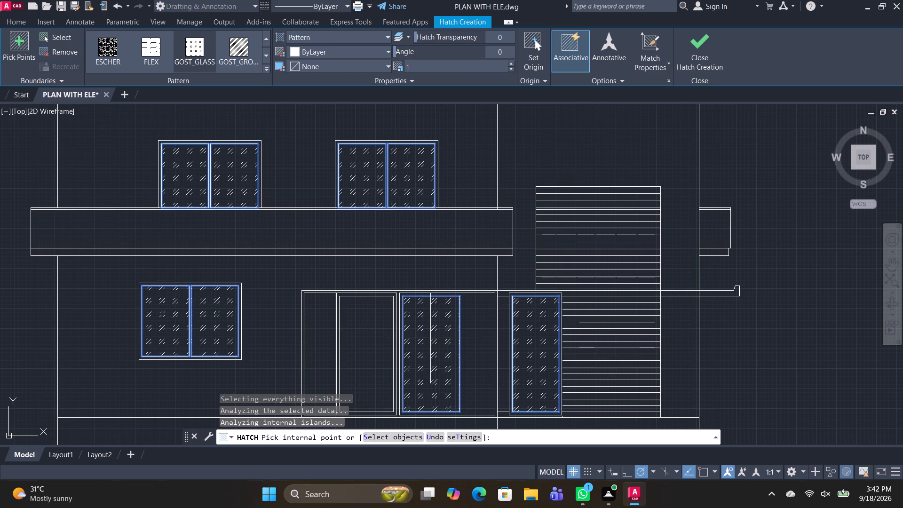
{"action": "key", "text": "Escape"}
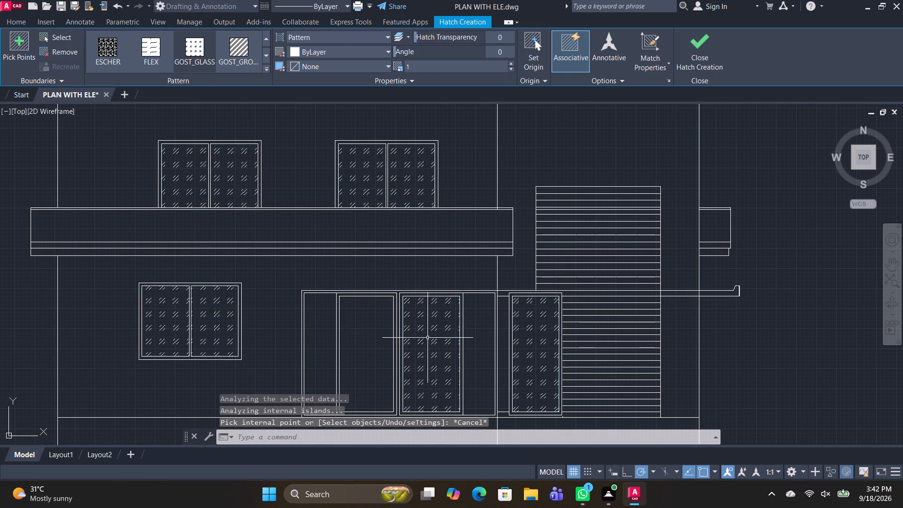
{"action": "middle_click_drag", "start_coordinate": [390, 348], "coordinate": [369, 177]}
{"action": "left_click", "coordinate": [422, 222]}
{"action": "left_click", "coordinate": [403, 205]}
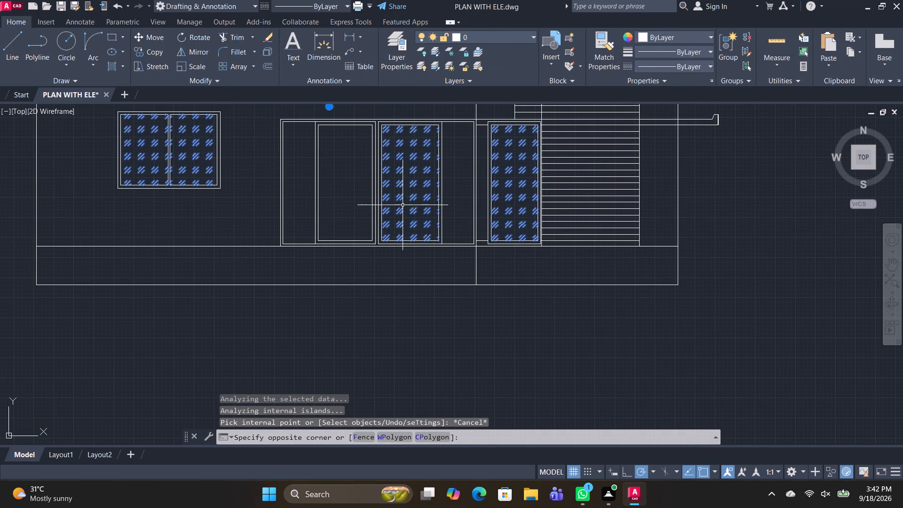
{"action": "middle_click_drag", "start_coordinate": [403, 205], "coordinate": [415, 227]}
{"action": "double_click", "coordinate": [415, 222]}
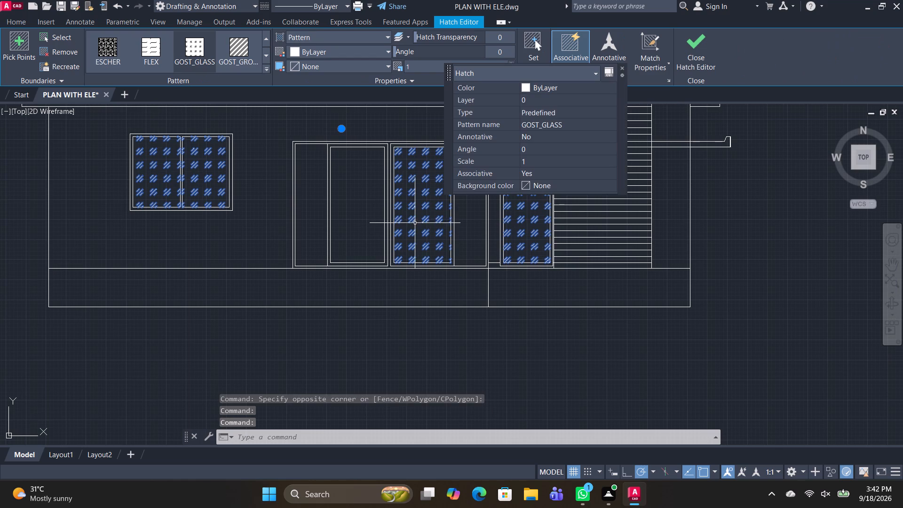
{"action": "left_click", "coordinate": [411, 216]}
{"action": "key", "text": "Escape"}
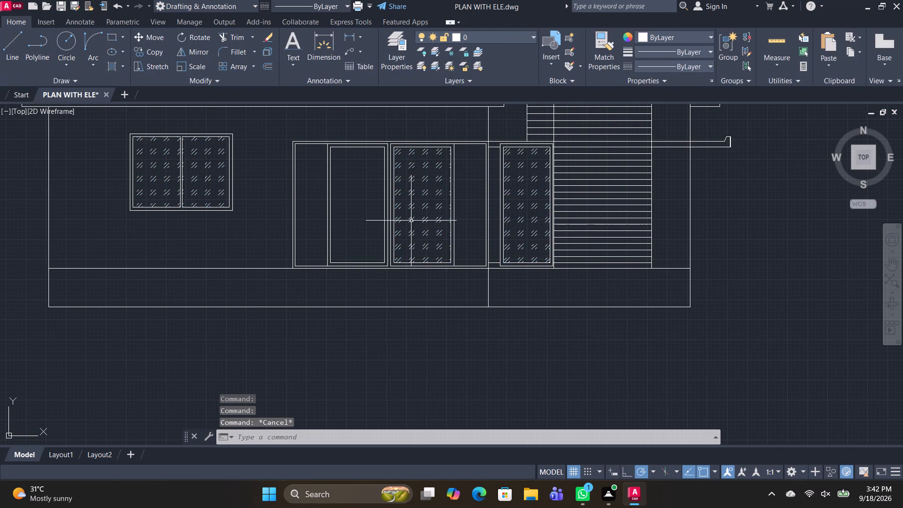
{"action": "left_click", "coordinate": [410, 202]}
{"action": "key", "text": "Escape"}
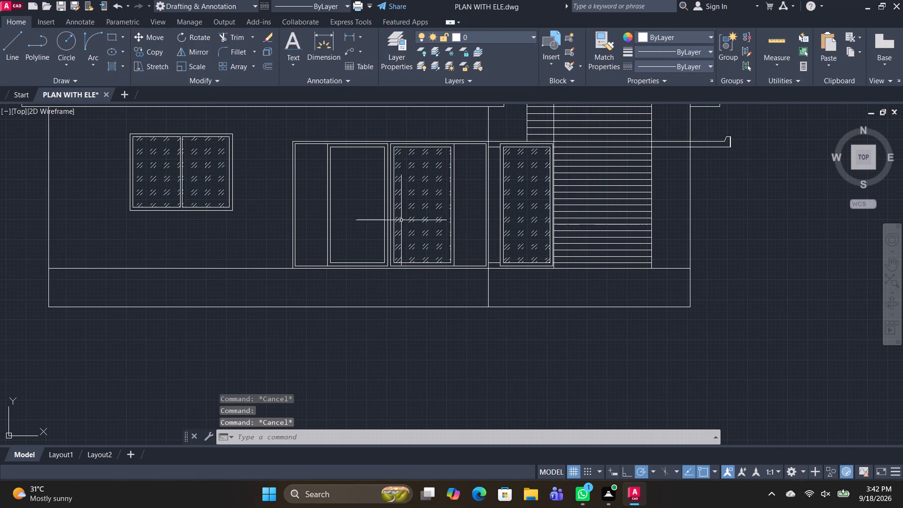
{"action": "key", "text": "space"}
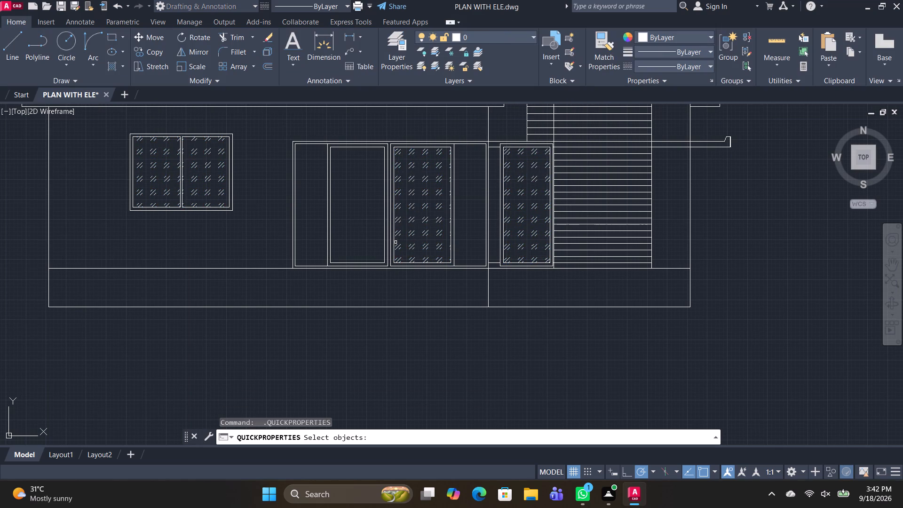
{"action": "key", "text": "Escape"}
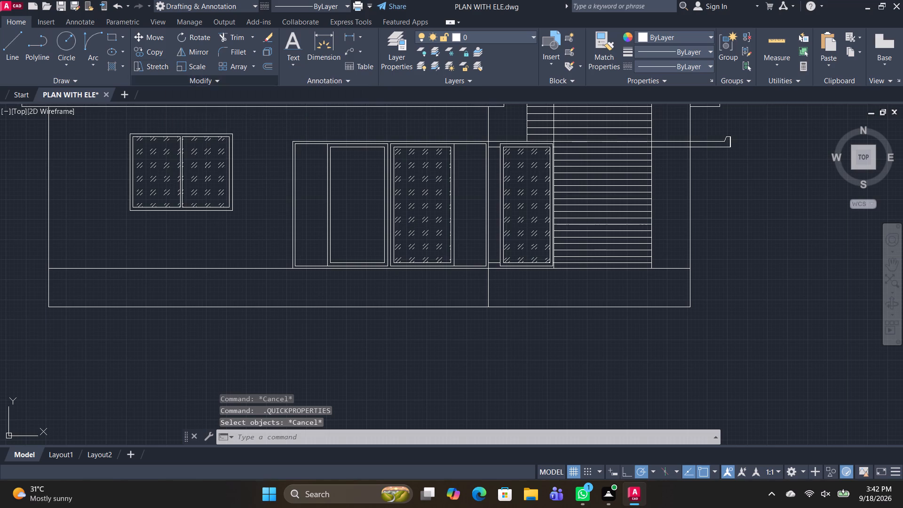
Hatch the main door's remaining left glazed leaf with the GOST_GLASS pattern.
{"action": "type", "text": "H"}
{"action": "key", "text": "space"}
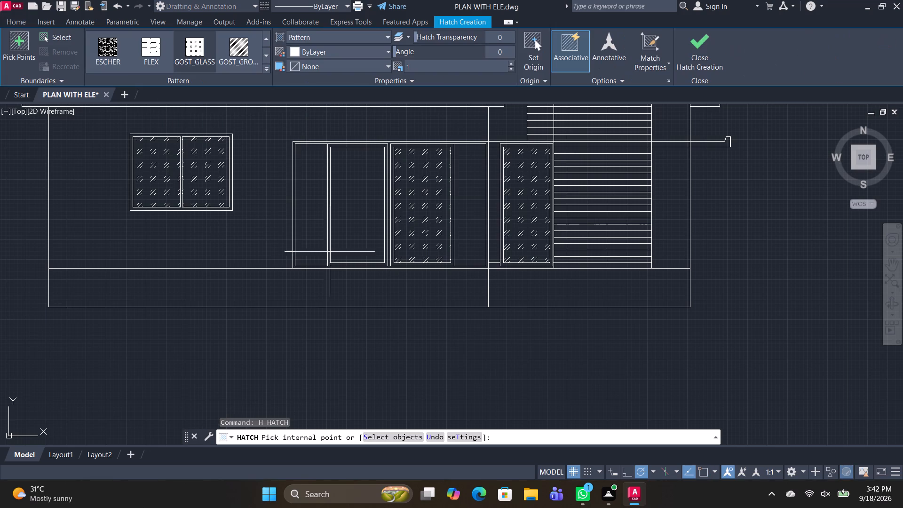
{"action": "left_click", "coordinate": [357, 210]}
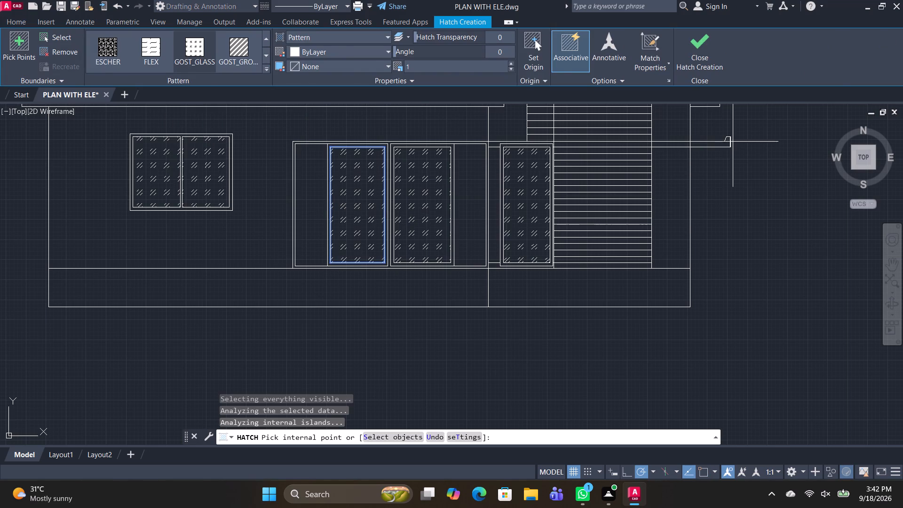
{"action": "key", "text": "Escape"}
{"action": "key", "text": "Escape"}
{"action": "key", "text": "space"}
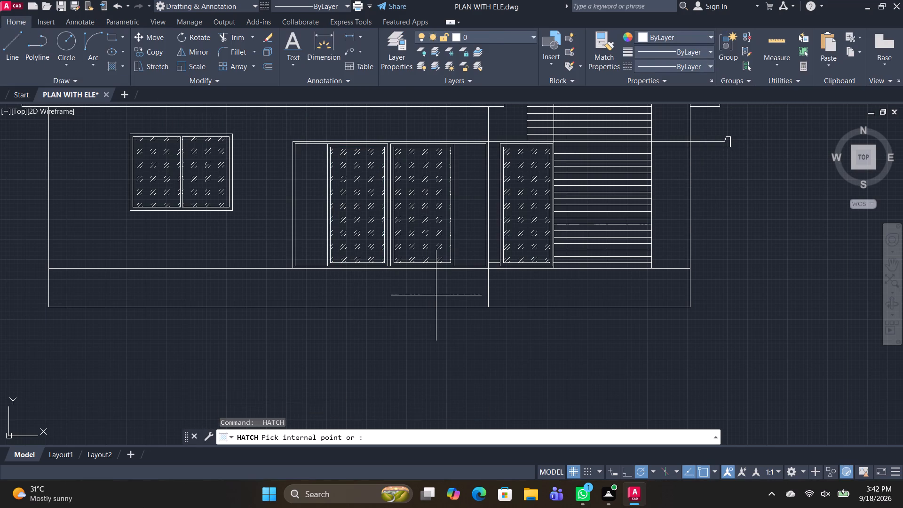
{"action": "middle_click_drag", "start_coordinate": [425, 320], "coordinate": [444, 281]}
{"action": "key", "text": "Escape"}
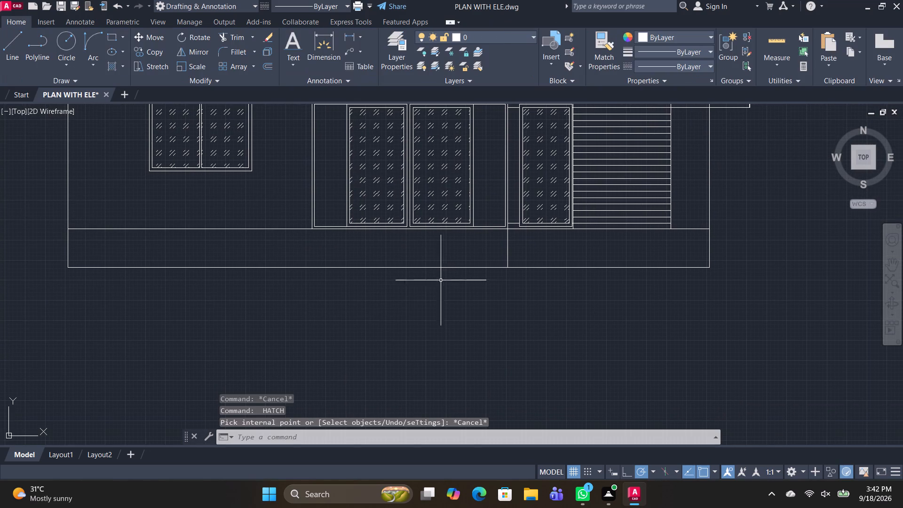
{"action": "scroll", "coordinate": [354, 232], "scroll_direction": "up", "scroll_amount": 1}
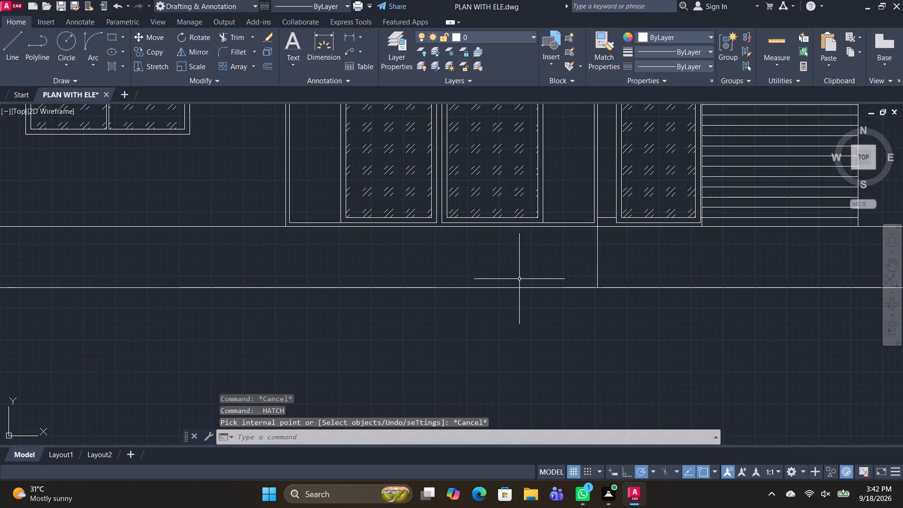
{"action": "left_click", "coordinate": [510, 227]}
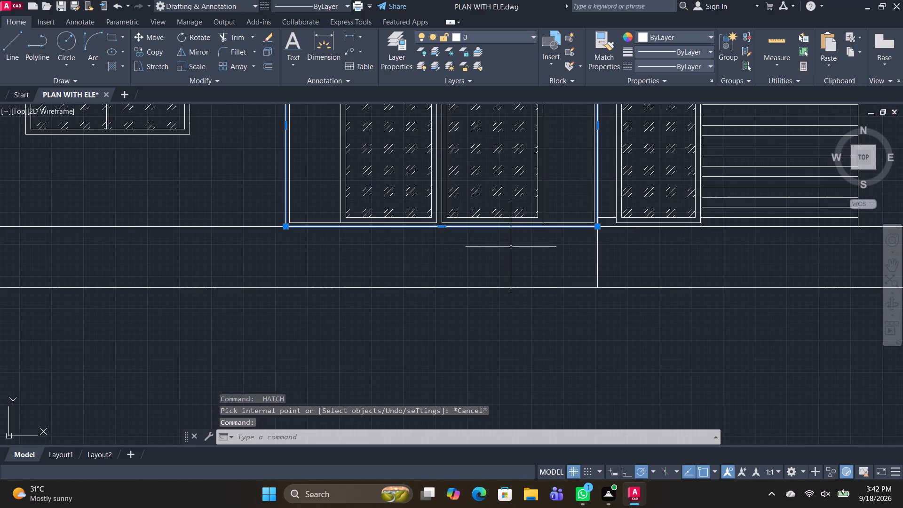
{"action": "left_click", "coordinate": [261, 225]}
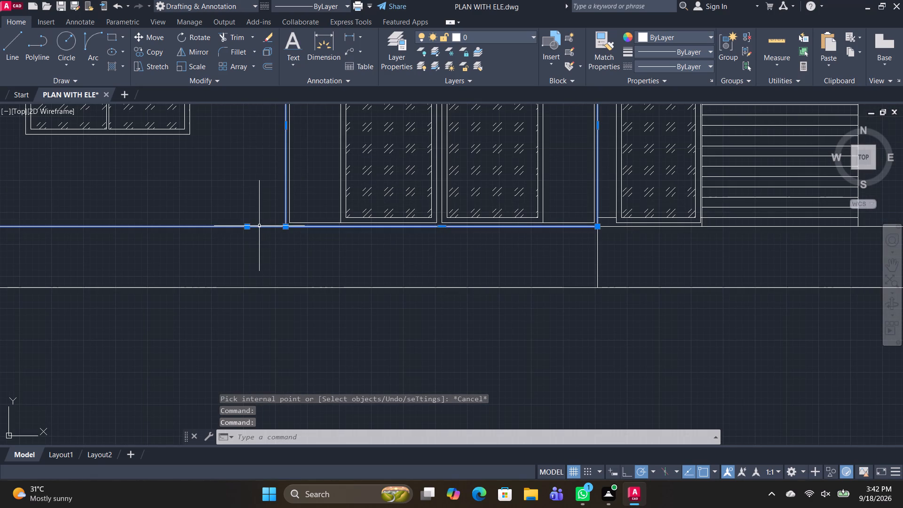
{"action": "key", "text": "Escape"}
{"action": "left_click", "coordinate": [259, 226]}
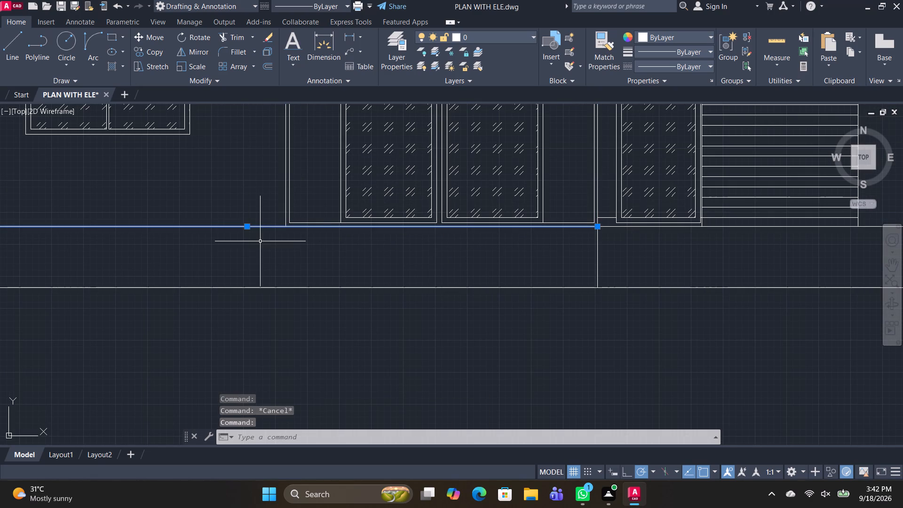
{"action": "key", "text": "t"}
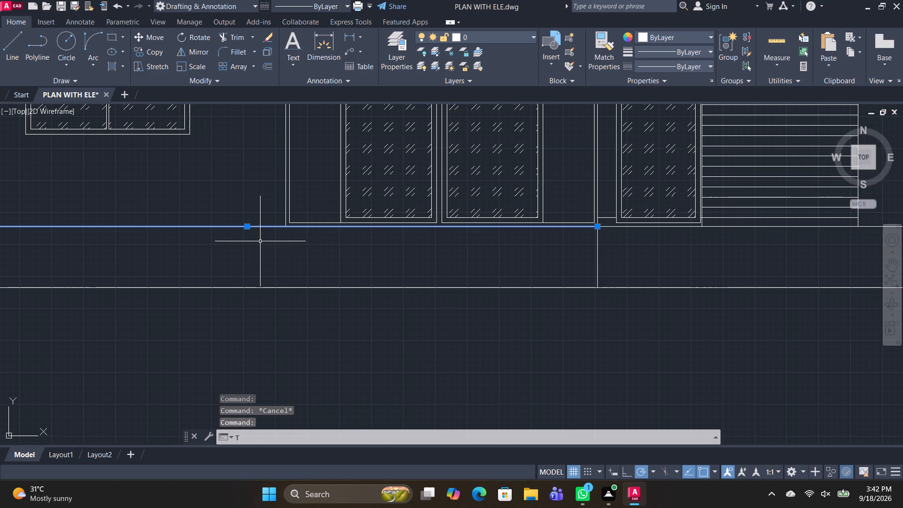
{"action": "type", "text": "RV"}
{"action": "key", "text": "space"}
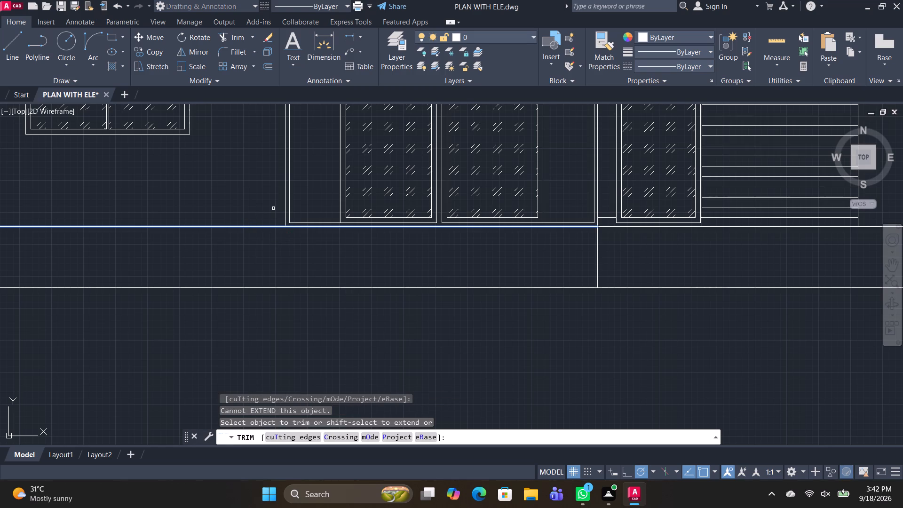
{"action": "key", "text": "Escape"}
Draw a vertical line from the main door's bottom-left frame corner on the floor line down to the ground line.
{"action": "type", "text": "L"}
{"action": "key", "text": "space"}
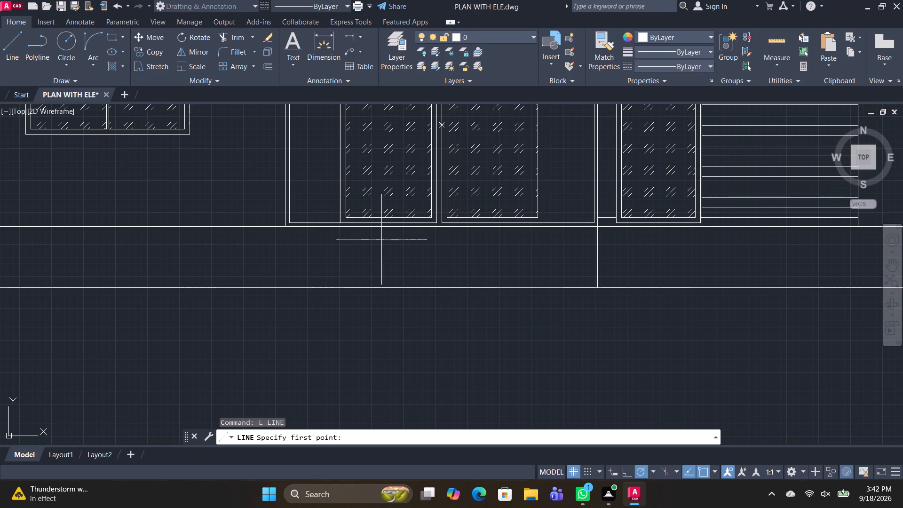
{"action": "left_click", "coordinate": [281, 227]}
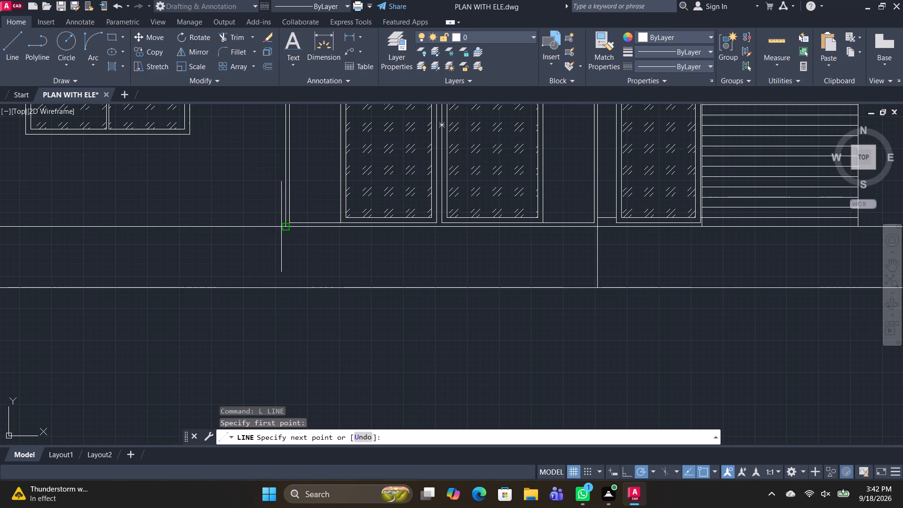
{"action": "scroll", "coordinate": [284, 240], "scroll_direction": "up", "scroll_amount": 3}
{"action": "scroll", "coordinate": [290, 336], "scroll_direction": "down", "scroll_amount": 1}
{"action": "middle_click_drag", "start_coordinate": [288, 291], "coordinate": [285, 222]}
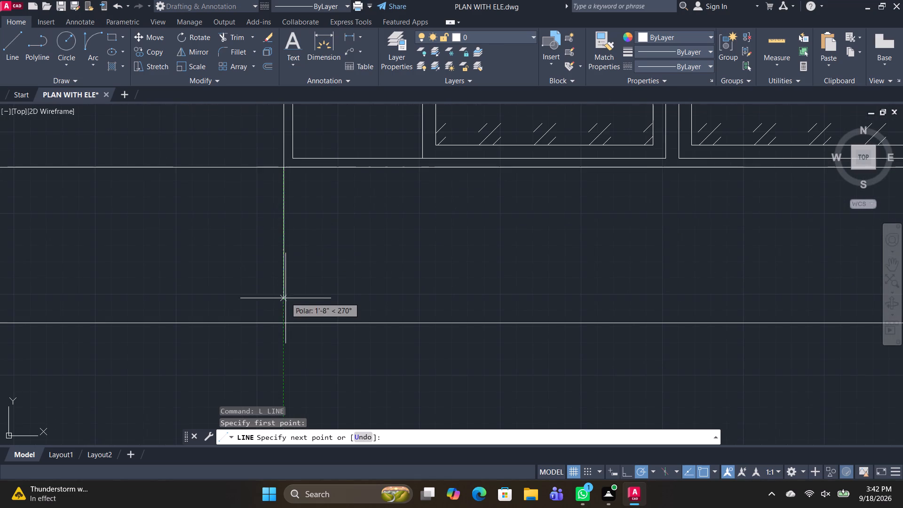
{"action": "left_click", "coordinate": [282, 320]}
{"action": "key", "text": "space"}
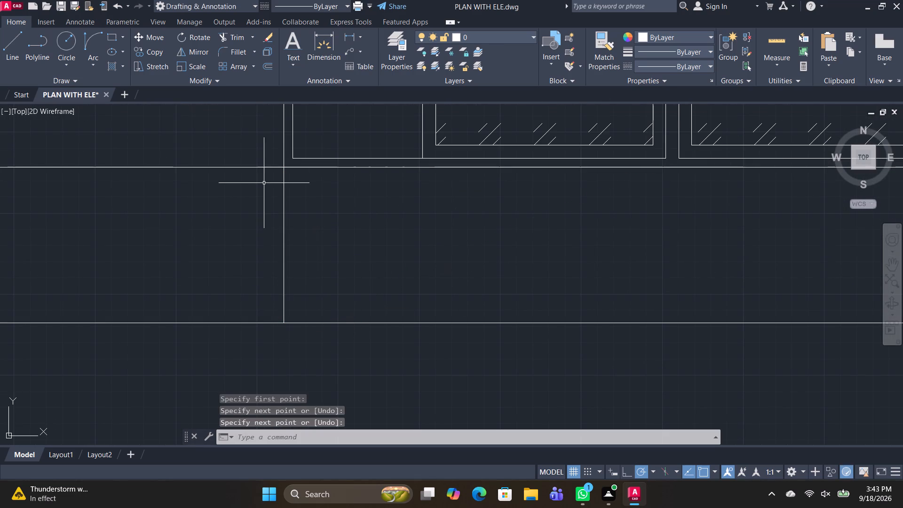
Copy the floor line down the new vertical as an array of 4 items fitted between floor and ground lines.
{"action": "left_click", "coordinate": [262, 167]}
{"action": "key", "text": "c"}
{"action": "type", "text": "O"}
{"action": "key", "text": "space"}
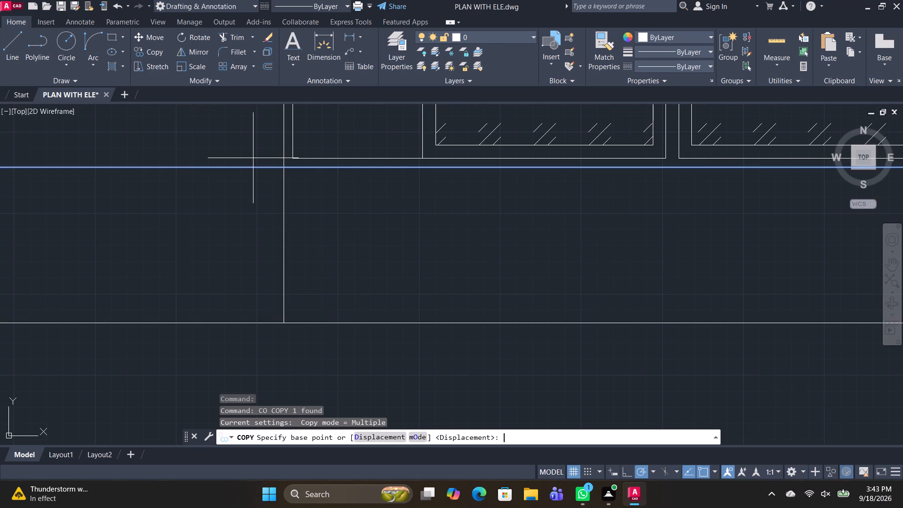
{"action": "left_click", "coordinate": [283, 168]}
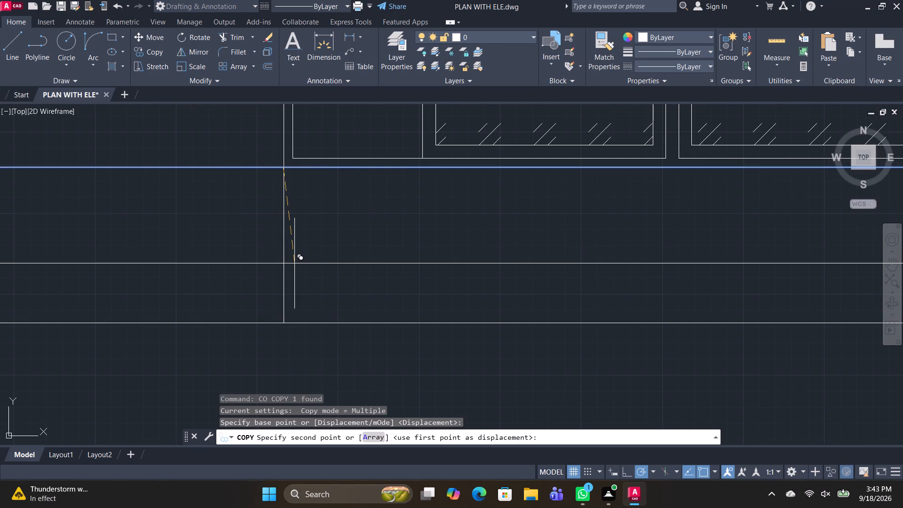
{"action": "type", "text": "A"}
{"action": "key", "text": "space"}
{"action": "key", "text": "4"}
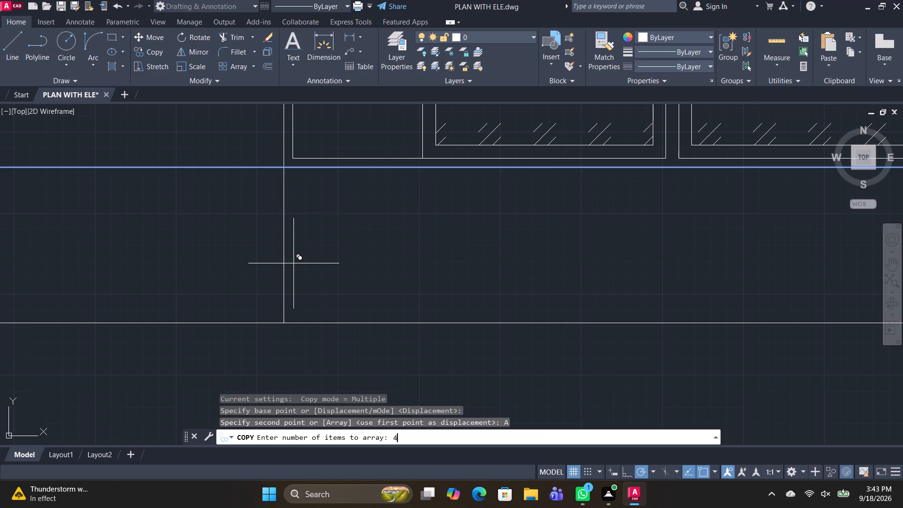
{"action": "key", "text": "Return"}
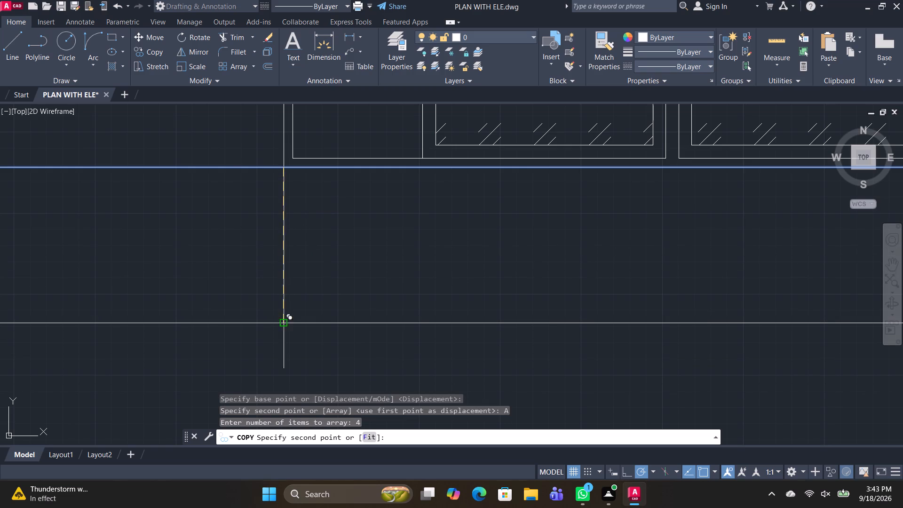
{"action": "type", "text": "F"}
{"action": "key", "text": "space"}
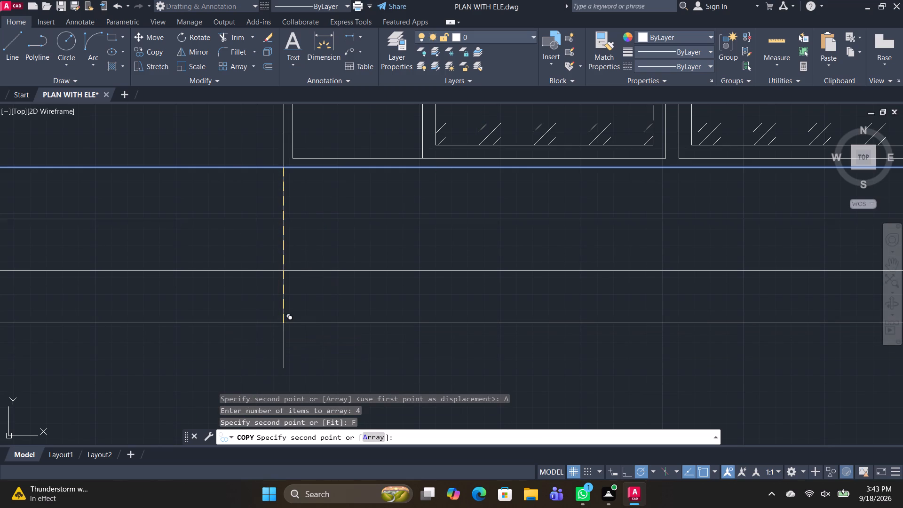
{"action": "left_click", "coordinate": [285, 322]}
Add two more copies of the floor line, one midway in each of the upper two intervals below it.
{"action": "scroll", "coordinate": [368, 254], "scroll_direction": "down", "scroll_amount": 2}
{"action": "scroll", "coordinate": [325, 233], "scroll_direction": "up", "scroll_amount": 2}
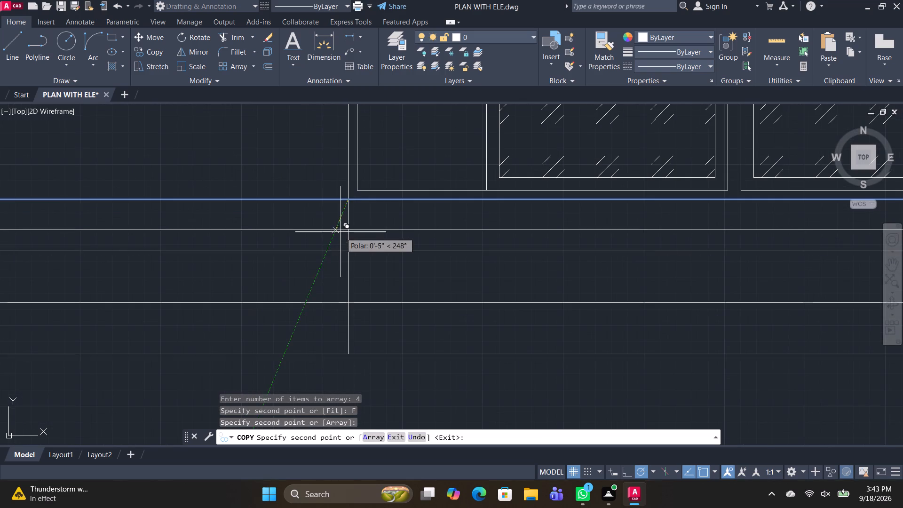
{"action": "left_click", "coordinate": [348, 226]}
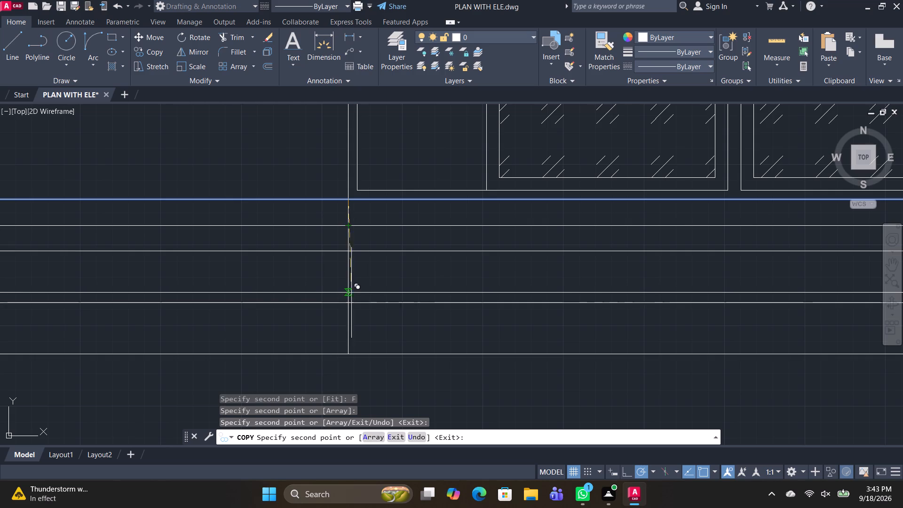
{"action": "left_click", "coordinate": [348, 282]}
{"action": "key", "text": "Escape"}
Trim the step lines left of the main door, and both side verticals below the lowest step line.
{"action": "key", "text": "grave"}
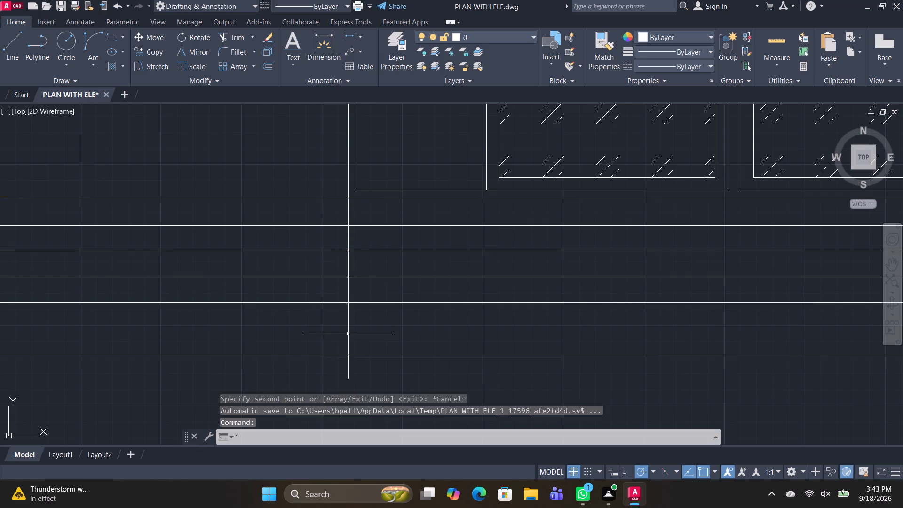
{"action": "type", "text": "TR"}
{"action": "key", "text": "space"}
{"action": "left_click_drag", "start_coordinate": [296, 339], "coordinate": [293, 255]}
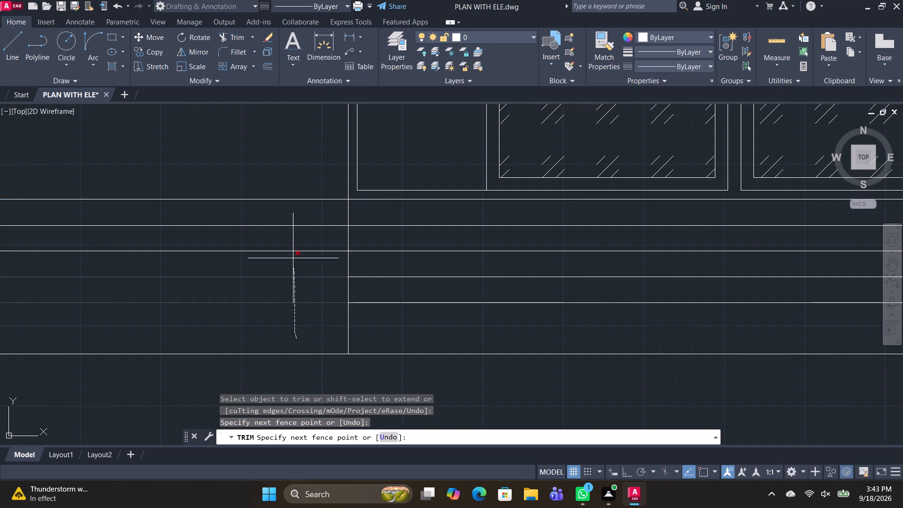
{"action": "left_click_drag", "start_coordinate": [293, 255], "coordinate": [295, 218]}
{"action": "scroll", "coordinate": [374, 291], "scroll_direction": "down", "scroll_amount": 1}
{"action": "left_click_drag", "start_coordinate": [338, 323], "coordinate": [471, 309]}
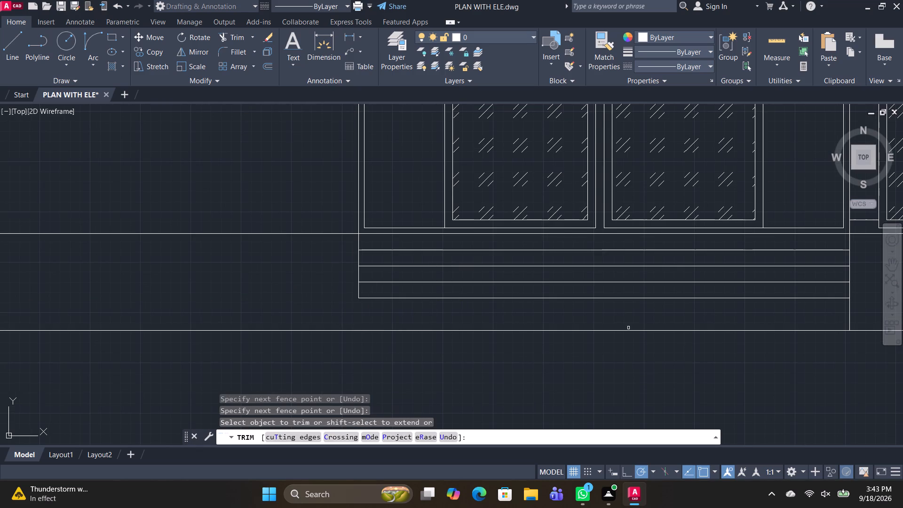
{"action": "left_click_drag", "start_coordinate": [833, 319], "coordinate": [872, 309]}
{"action": "middle_click_drag", "start_coordinate": [536, 338], "coordinate": [370, 302]}
{"action": "scroll", "coordinate": [374, 299], "scroll_direction": "down", "scroll_amount": 1}
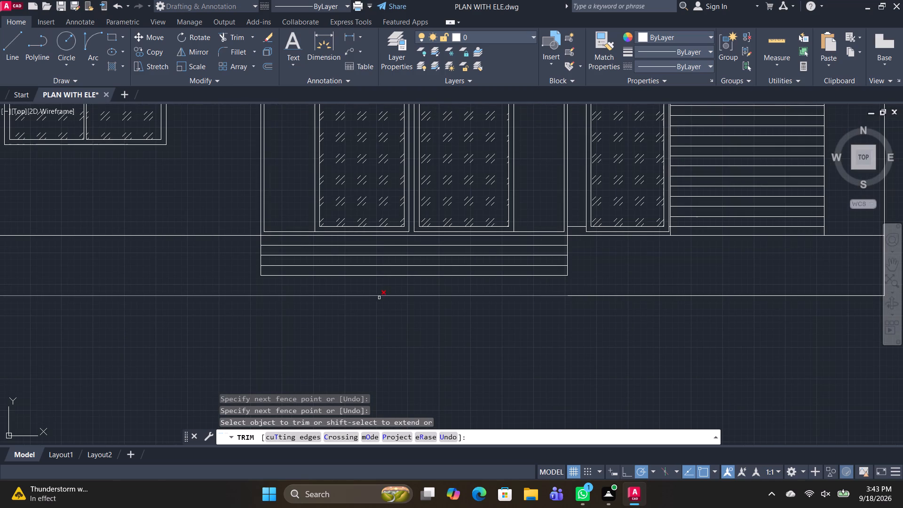
{"action": "middle_click_drag", "start_coordinate": [574, 318], "coordinate": [552, 323]}
{"action": "middle_click_drag", "start_coordinate": [614, 267], "coordinate": [421, 237]}
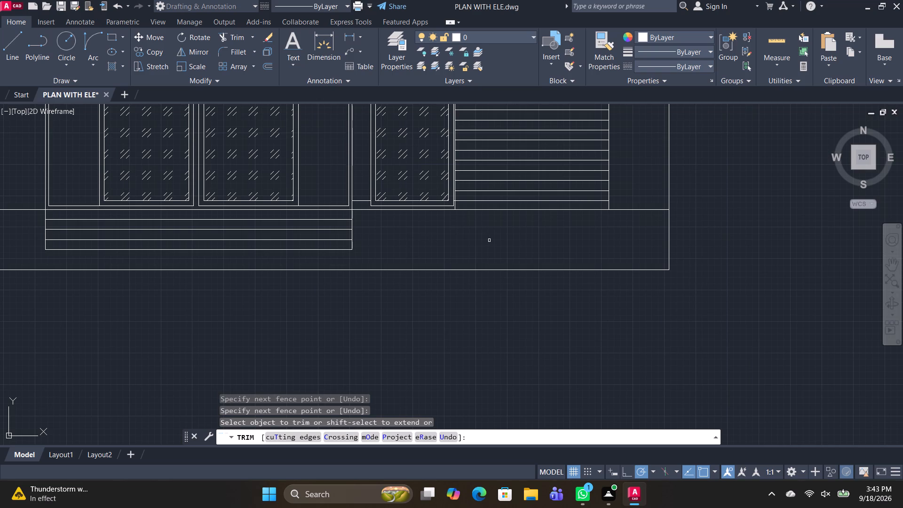
{"action": "key", "text": "Escape"}
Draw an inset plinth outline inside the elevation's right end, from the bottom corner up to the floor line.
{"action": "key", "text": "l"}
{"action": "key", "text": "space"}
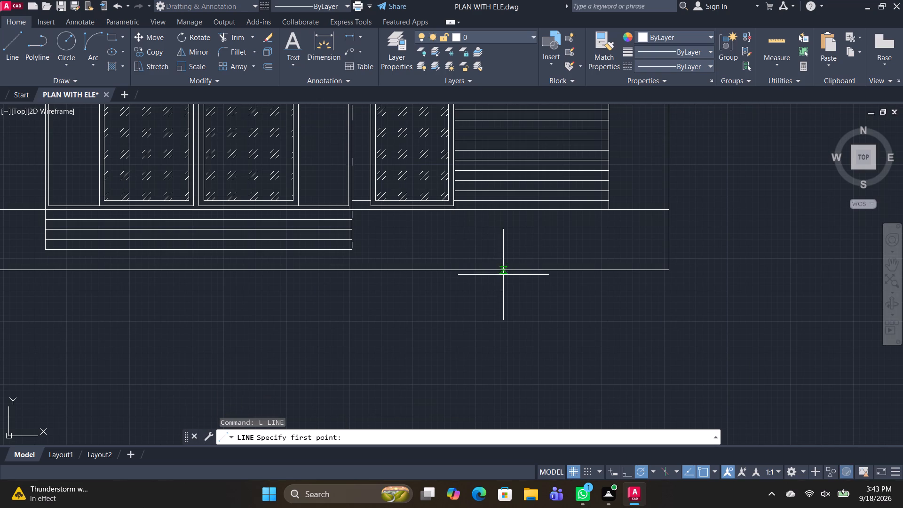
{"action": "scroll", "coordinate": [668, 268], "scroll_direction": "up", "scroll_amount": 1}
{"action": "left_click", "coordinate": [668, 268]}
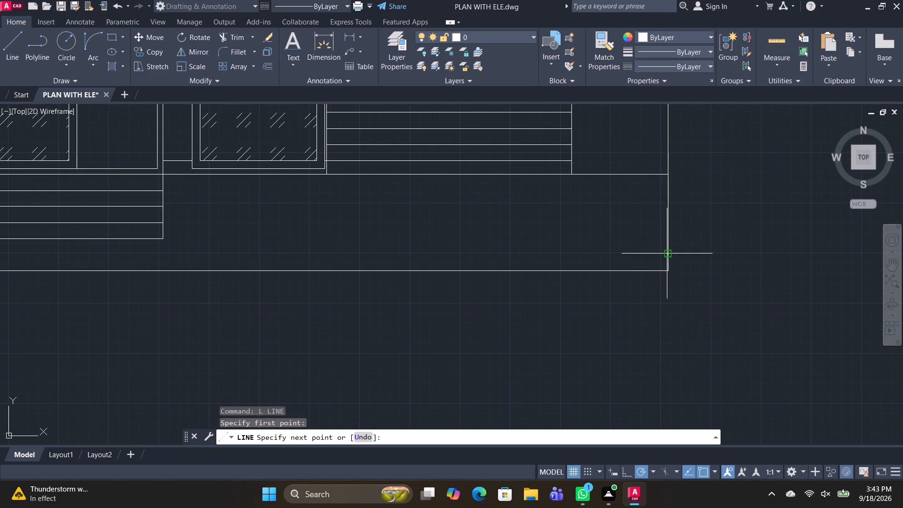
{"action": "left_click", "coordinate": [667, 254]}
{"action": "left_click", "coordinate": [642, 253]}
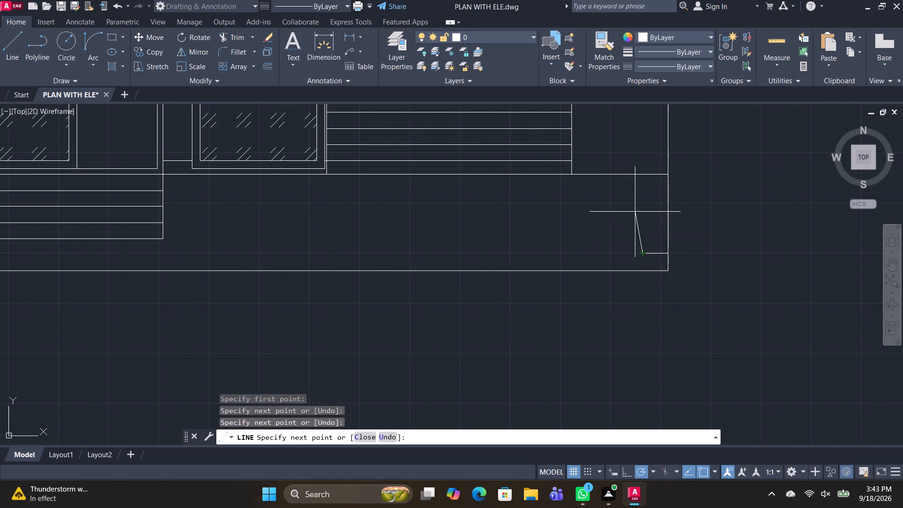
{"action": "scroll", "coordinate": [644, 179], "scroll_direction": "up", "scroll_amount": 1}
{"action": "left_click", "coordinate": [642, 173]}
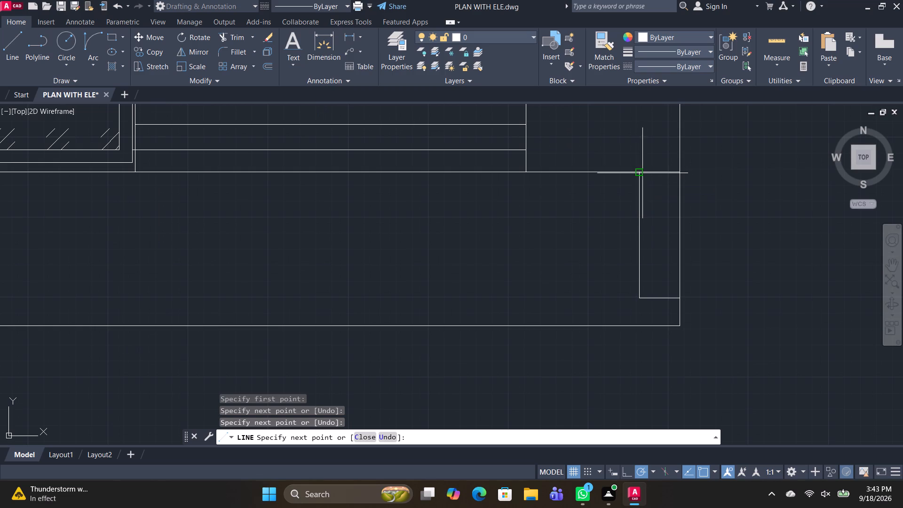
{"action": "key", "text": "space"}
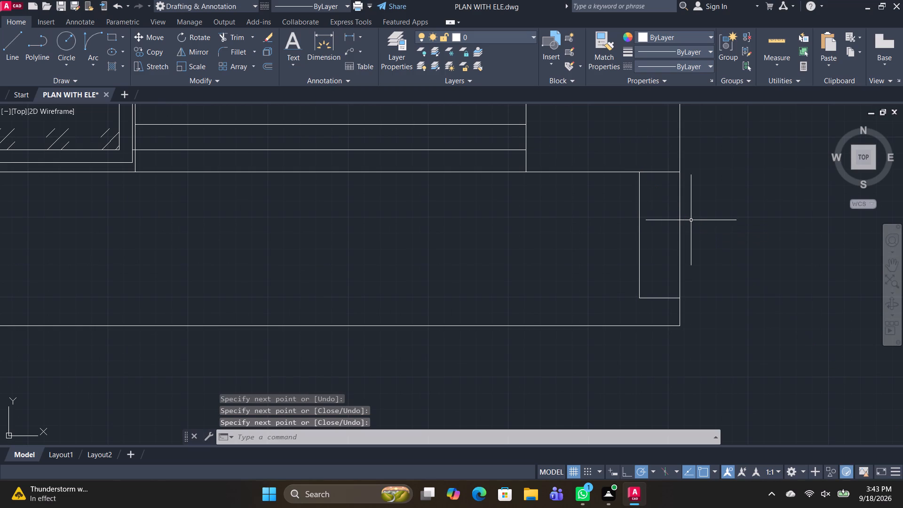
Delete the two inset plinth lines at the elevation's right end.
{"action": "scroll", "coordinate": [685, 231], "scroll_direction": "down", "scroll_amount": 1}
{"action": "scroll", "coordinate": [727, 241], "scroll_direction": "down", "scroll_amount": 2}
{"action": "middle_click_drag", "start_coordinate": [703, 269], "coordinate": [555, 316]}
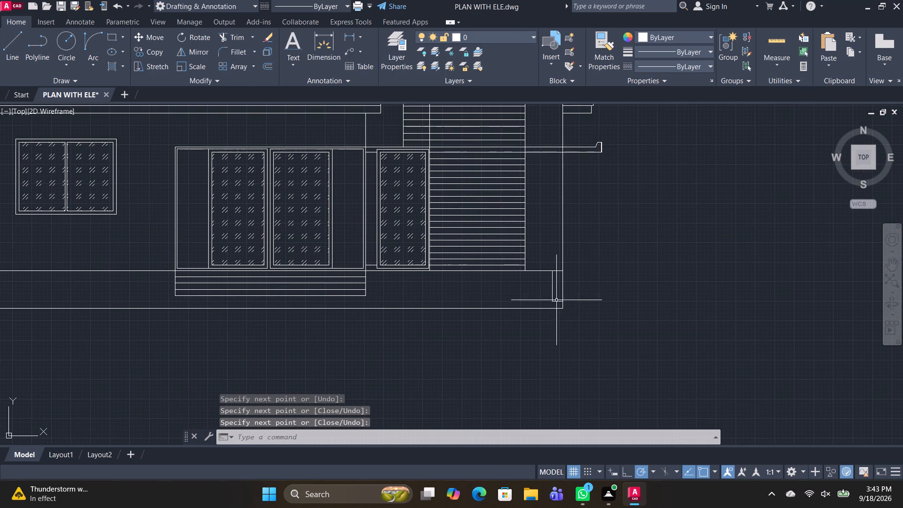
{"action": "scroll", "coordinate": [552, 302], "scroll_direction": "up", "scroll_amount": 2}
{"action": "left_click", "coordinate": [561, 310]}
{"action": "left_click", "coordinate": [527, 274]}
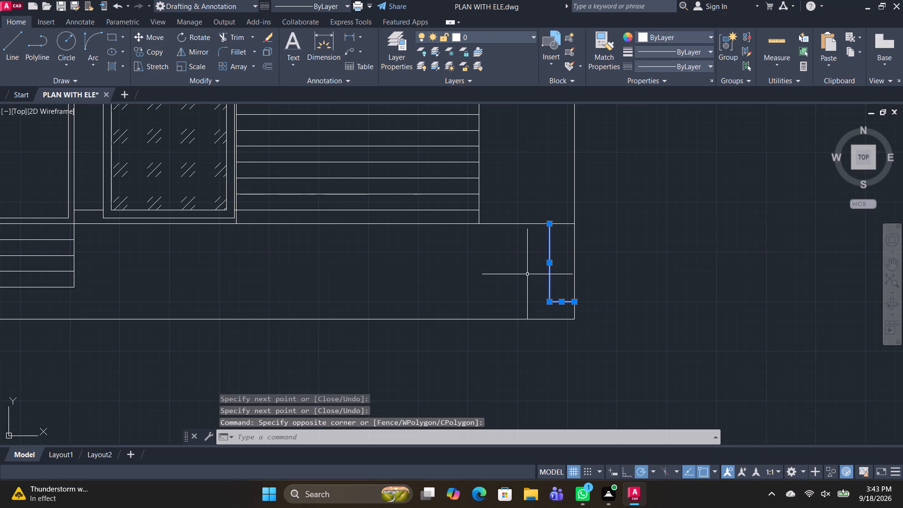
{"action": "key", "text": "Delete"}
Draw a stepped plinth profile outside the right wall, about 6" wide at the base, rising to the floor line and back to the wall.
{"action": "key", "text": "l"}
{"action": "key", "text": "space"}
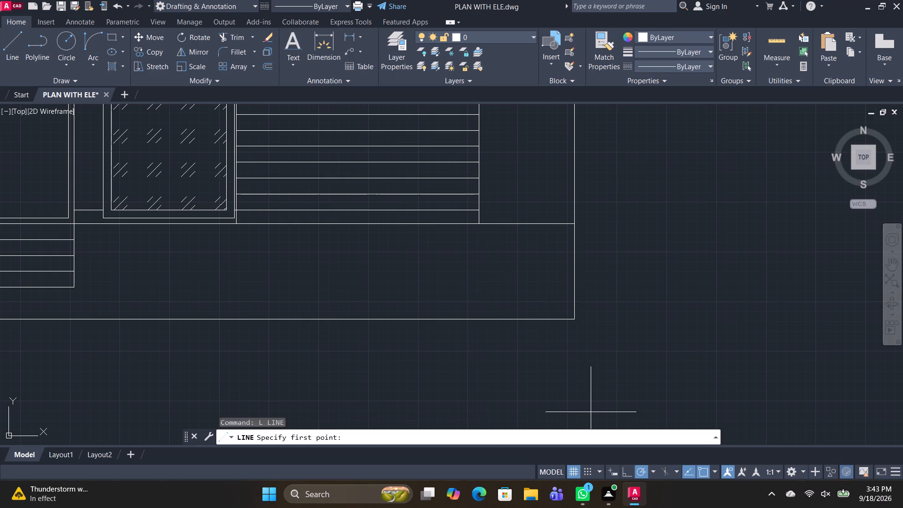
{"action": "left_click", "coordinate": [577, 319]}
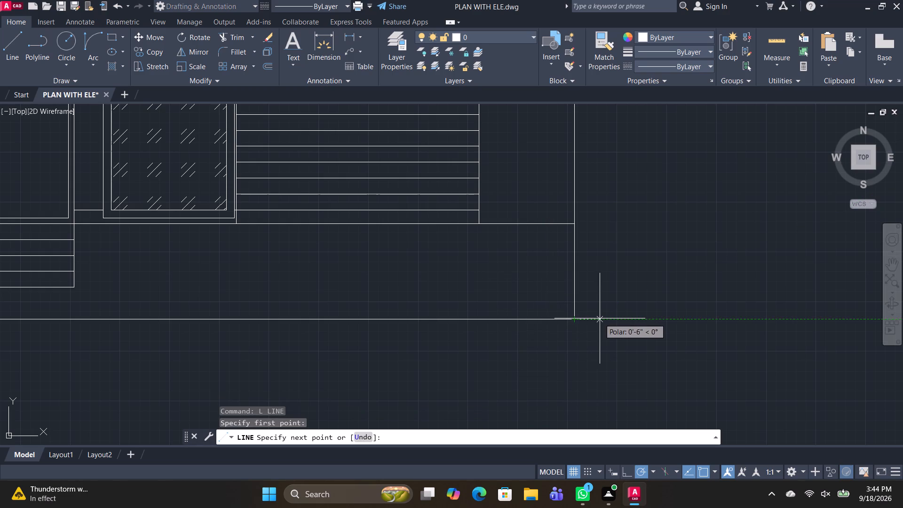
{"action": "left_click", "coordinate": [600, 318]}
{"action": "left_click", "coordinate": [602, 309]}
{"action": "left_click", "coordinate": [594, 309]}
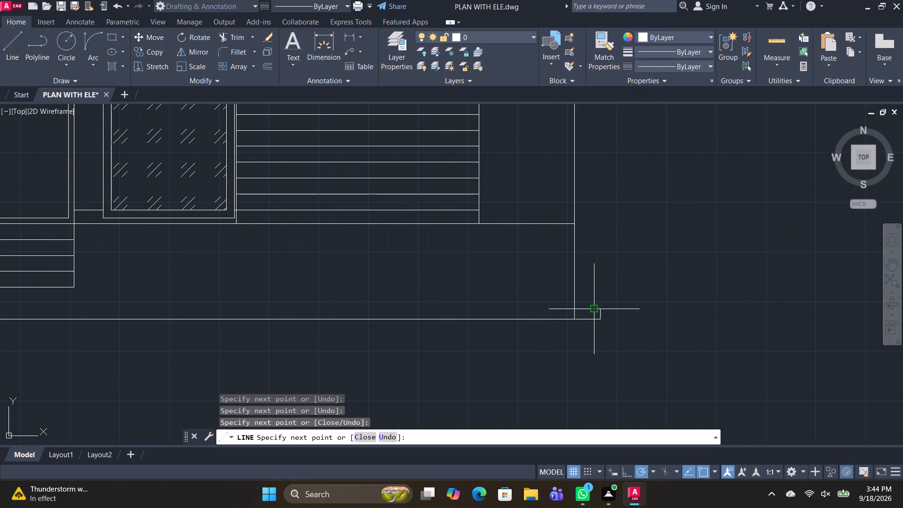
{"action": "left_click", "coordinate": [594, 223]}
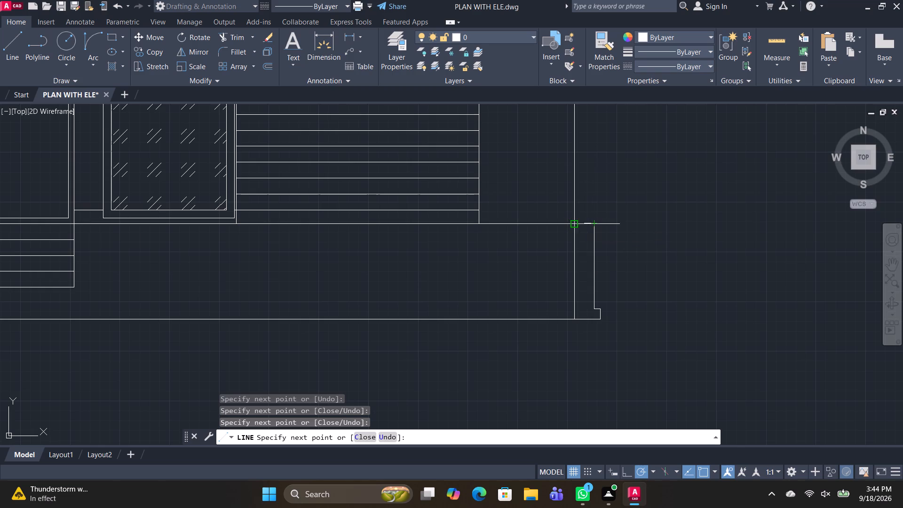
{"action": "left_click", "coordinate": [572, 224]}
{"action": "scroll", "coordinate": [637, 240], "scroll_direction": "down", "scroll_amount": 2}
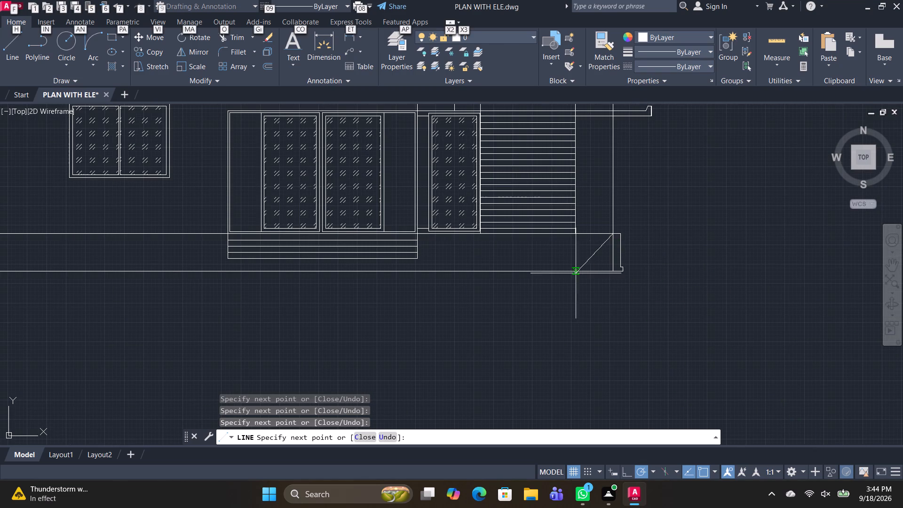
{"action": "key", "text": "Escape"}
{"action": "key", "text": "space"}
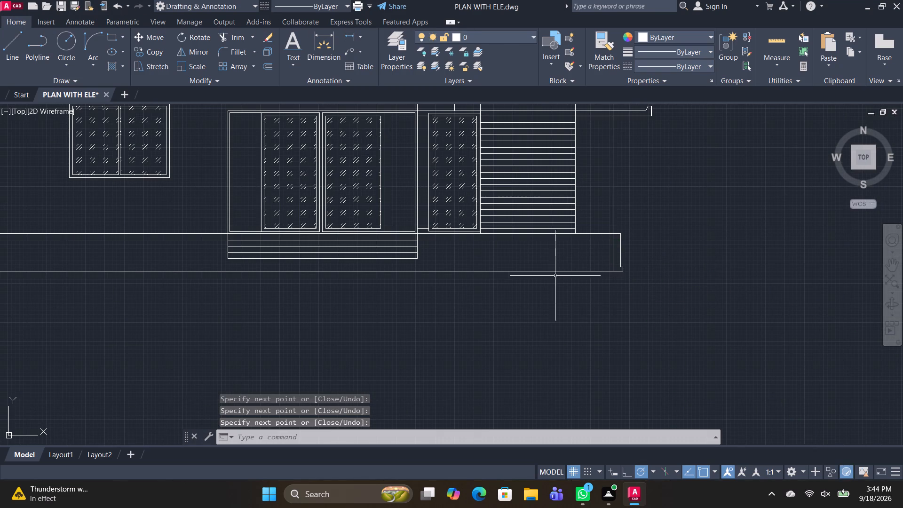
Move the stepped plinth profile inward so its outer bottom corner meets the right wall's bottom corner.
{"action": "middle_click_drag", "start_coordinate": [620, 280], "coordinate": [555, 346]}
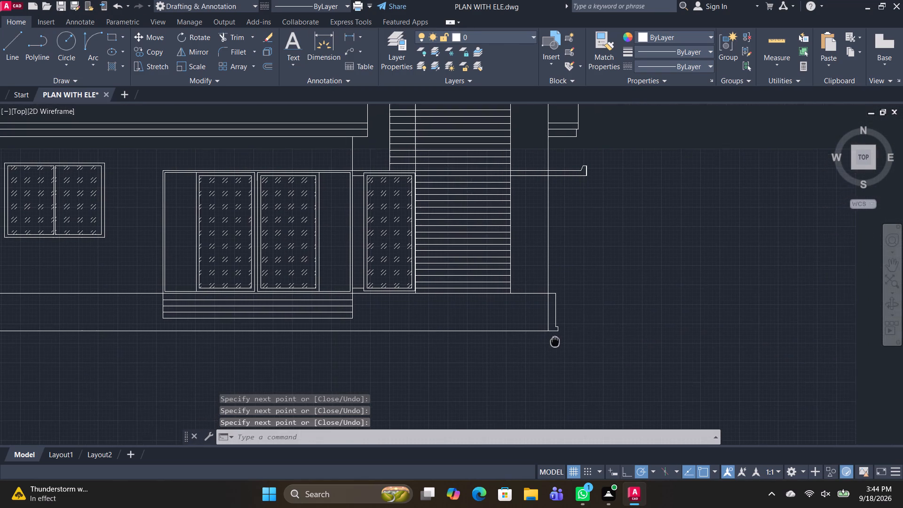
{"action": "middle_click_drag", "start_coordinate": [555, 346], "coordinate": [555, 352]}
{"action": "left_click_drag", "start_coordinate": [568, 352], "coordinate": [563, 348]}
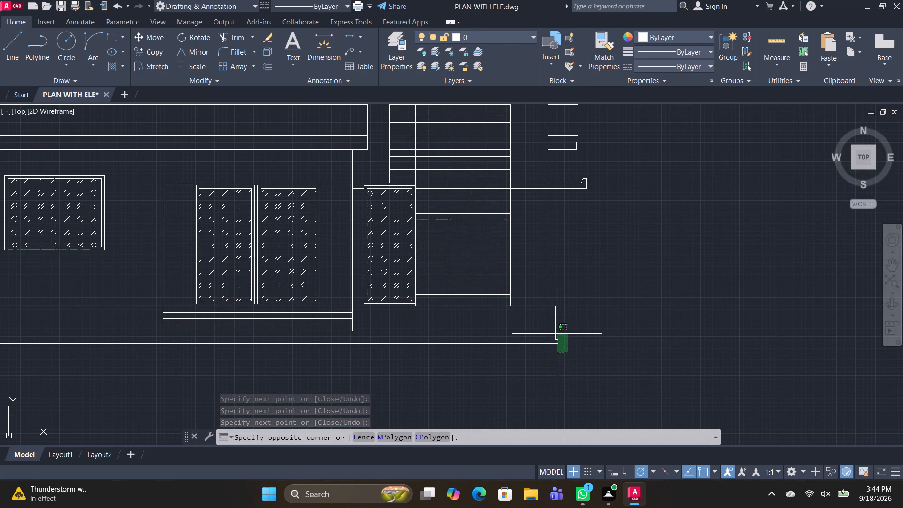
{"action": "left_click", "coordinate": [551, 301]}
{"action": "key", "text": "m"}
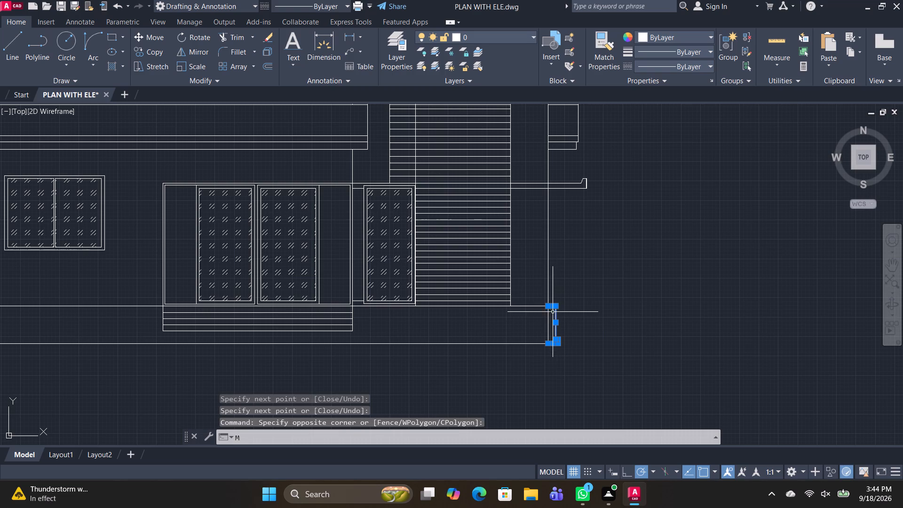
{"action": "key", "text": "space"}
{"action": "scroll", "coordinate": [555, 346], "scroll_direction": "up", "scroll_amount": 2}
{"action": "left_click", "coordinate": [557, 341]}
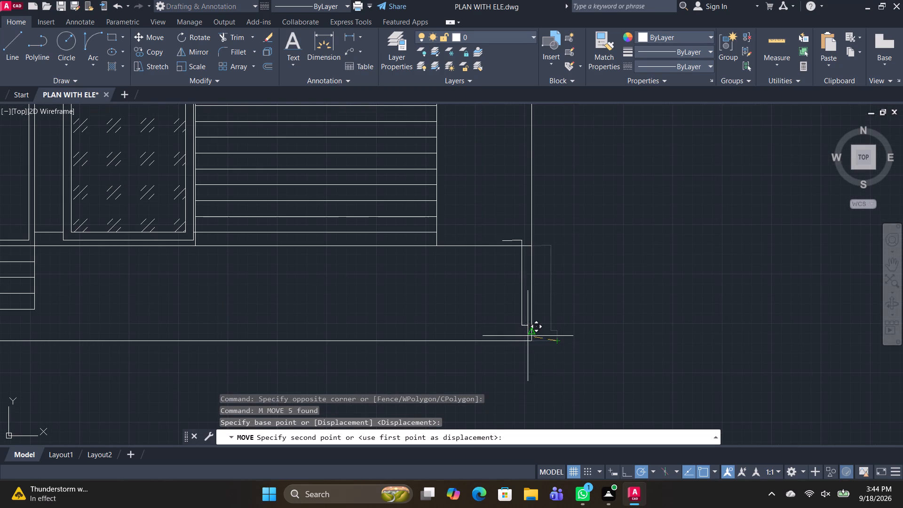
{"action": "left_click", "coordinate": [529, 338]}
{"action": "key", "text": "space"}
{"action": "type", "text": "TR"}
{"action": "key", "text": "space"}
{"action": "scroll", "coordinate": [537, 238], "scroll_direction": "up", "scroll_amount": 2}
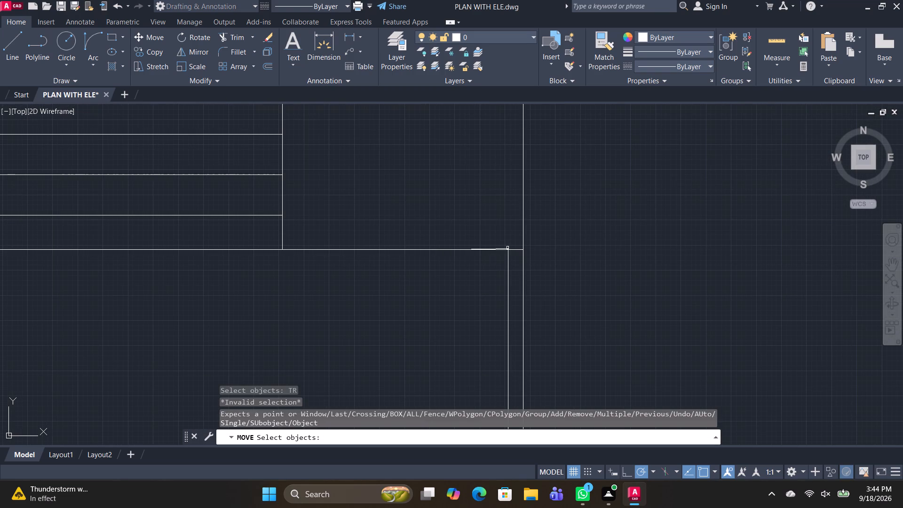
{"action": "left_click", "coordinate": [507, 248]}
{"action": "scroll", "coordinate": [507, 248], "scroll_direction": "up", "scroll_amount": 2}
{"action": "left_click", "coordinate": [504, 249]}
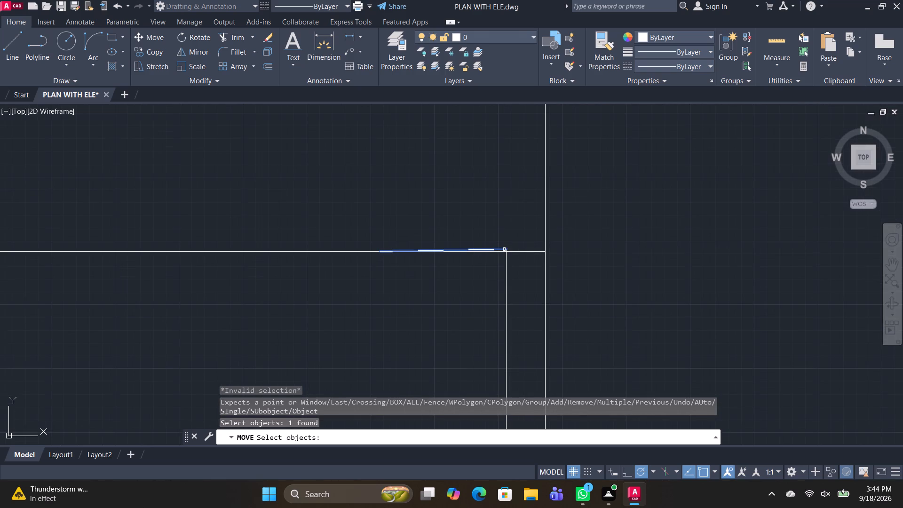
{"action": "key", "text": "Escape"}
Trim the plinth profile's stubs at the floor line and the right wall line below it, leaving a clean stepped plinth edge.
{"action": "type", "text": "TR"}
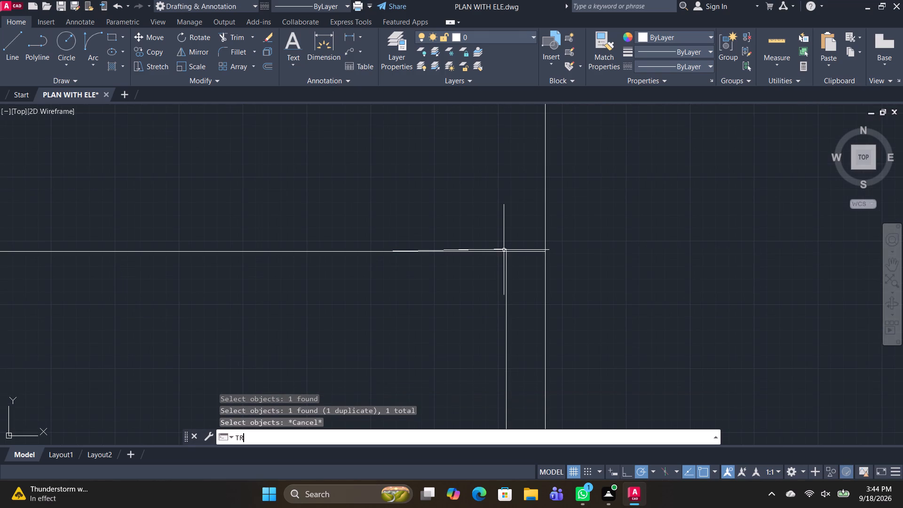
{"action": "key", "text": "space"}
{"action": "left_click", "coordinate": [504, 250]}
{"action": "scroll", "coordinate": [501, 246], "scroll_direction": "up", "scroll_amount": 2}
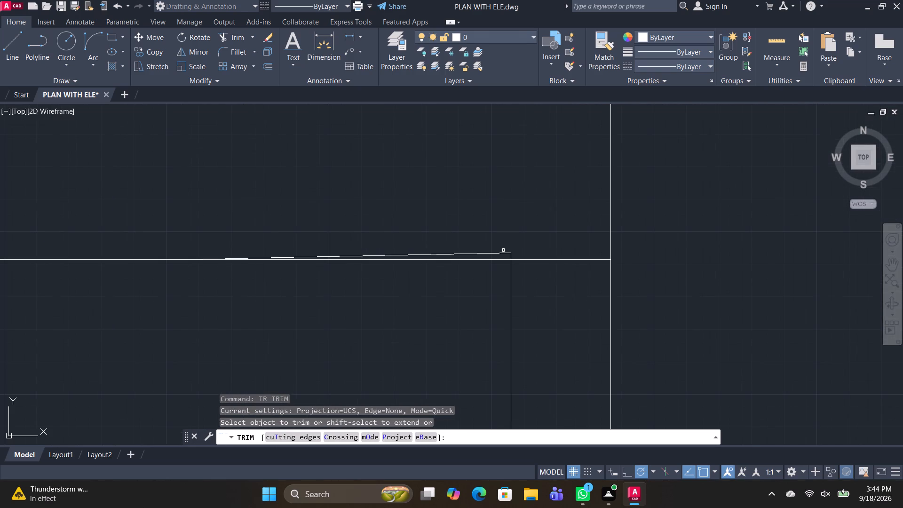
{"action": "left_click", "coordinate": [505, 254]}
{"action": "left_click", "coordinate": [511, 255]}
{"action": "left_click_drag", "start_coordinate": [607, 299], "coordinate": [758, 298]}
{"action": "scroll", "coordinate": [680, 299], "scroll_direction": "down", "scroll_amount": 3}
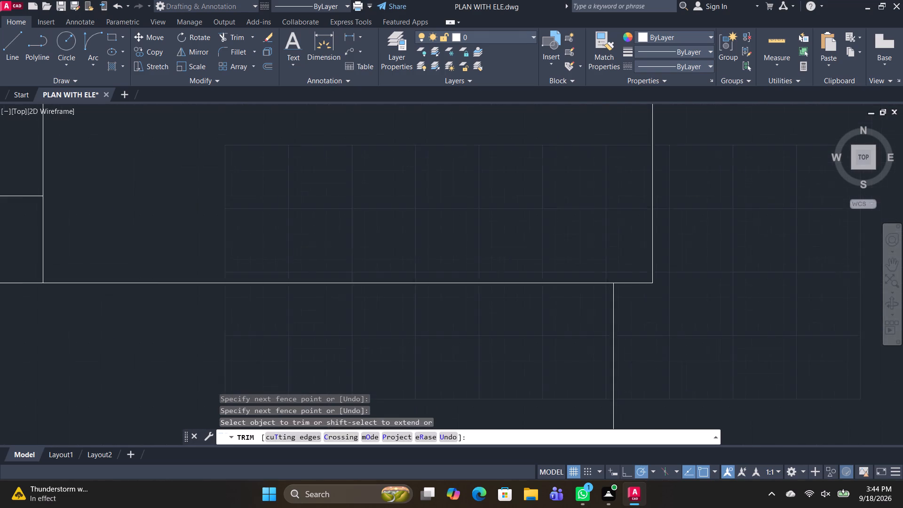
{"action": "scroll", "coordinate": [682, 340], "scroll_direction": "down", "scroll_amount": 5}
{"action": "middle_click_drag", "start_coordinate": [667, 346], "coordinate": [519, 297]}
{"action": "scroll", "coordinate": [562, 328], "scroll_direction": "up", "scroll_amount": 3}
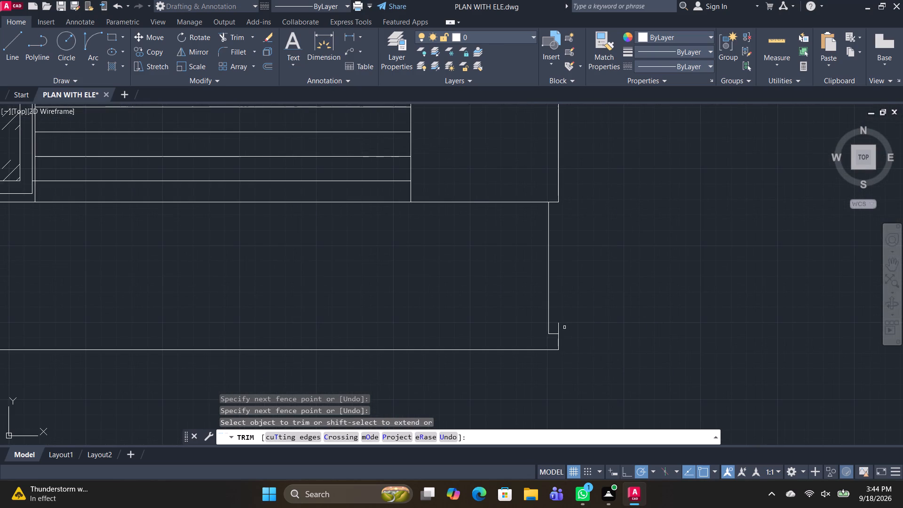
{"action": "left_click", "coordinate": [559, 325]}
Trim the right wall line where it crosses the thin projecting slab beside the slatted bay.
{"action": "scroll", "coordinate": [569, 330], "scroll_direction": "down", "scroll_amount": 4}
{"action": "middle_click_drag", "start_coordinate": [602, 331], "coordinate": [569, 345]}
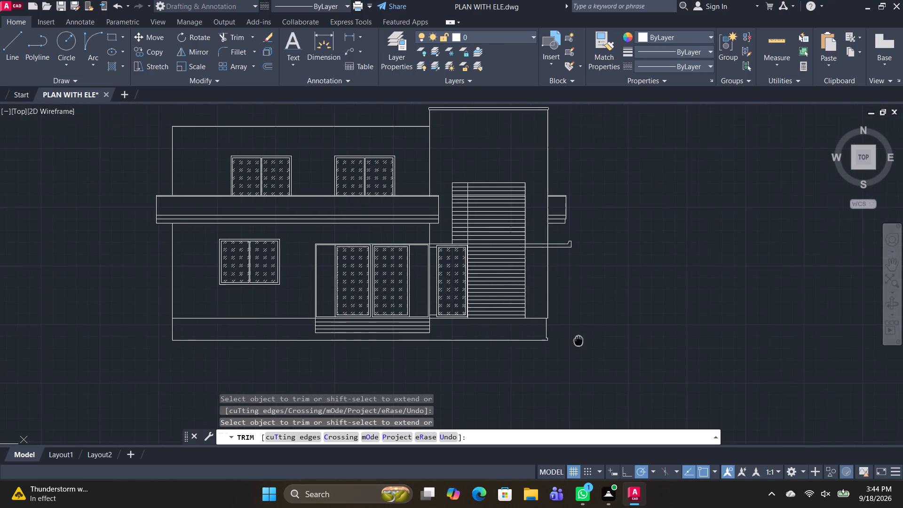
{"action": "middle_click_drag", "start_coordinate": [569, 345], "coordinate": [547, 359]}
{"action": "scroll", "coordinate": [495, 254], "scroll_direction": "up", "scroll_amount": 2}
{"action": "left_click", "coordinate": [534, 286]}
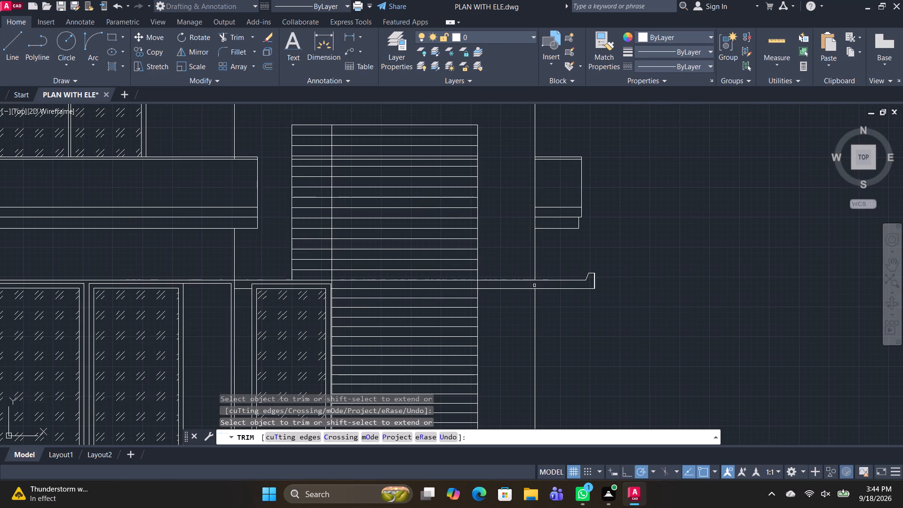
{"action": "scroll", "coordinate": [295, 273], "scroll_direction": "down", "scroll_amount": 2}
{"action": "middle_click_drag", "start_coordinate": [520, 333], "coordinate": [540, 290]}
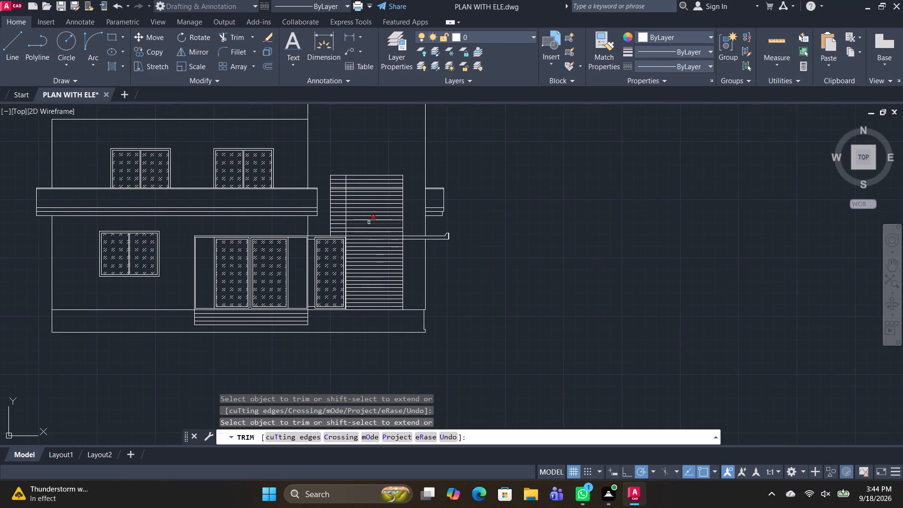
{"action": "scroll", "coordinate": [367, 222], "scroll_direction": "up", "scroll_amount": 2}
{"action": "key", "text": "space"}
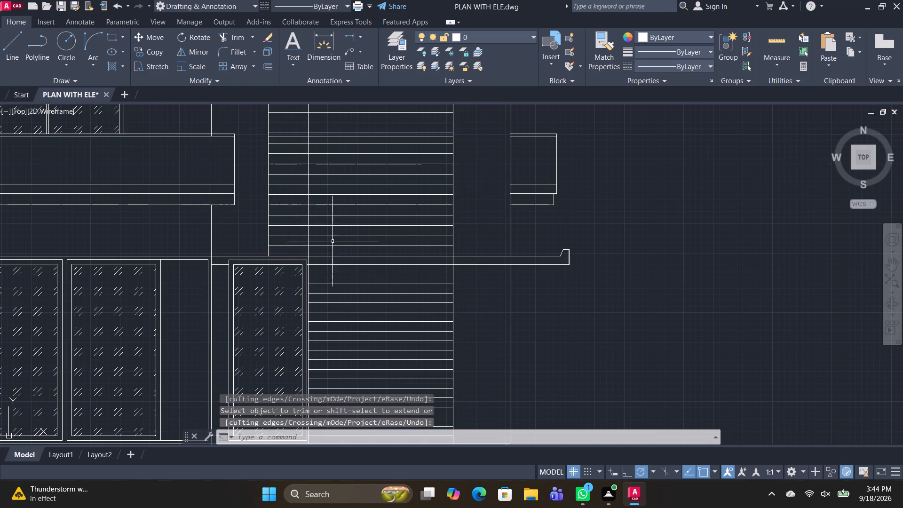
Delete the vertical line that runs through the slatted bay along the narrow glazed door's outer edge.
{"action": "scroll", "coordinate": [333, 241], "scroll_direction": "up", "scroll_amount": 1}
{"action": "left_click", "coordinate": [291, 239]}
{"action": "key", "text": "Delete"}
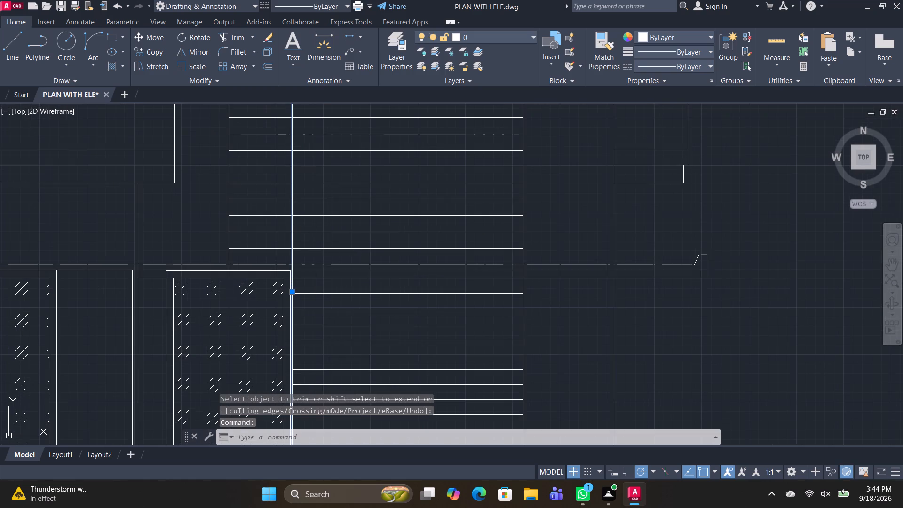
Extend the slat lines below the thin slab to the narrow glazed door's frame, and trim the slab line at its top corner.
{"action": "scroll", "coordinate": [344, 270], "scroll_direction": "down", "scroll_amount": 2}
{"action": "scroll", "coordinate": [328, 301], "scroll_direction": "up", "scroll_amount": 2}
{"action": "type", "text": "TR"}
{"action": "key", "text": "space"}
{"action": "left_click_drag", "start_coordinate": [342, 402], "coordinate": [330, 276], "text": "shift"}
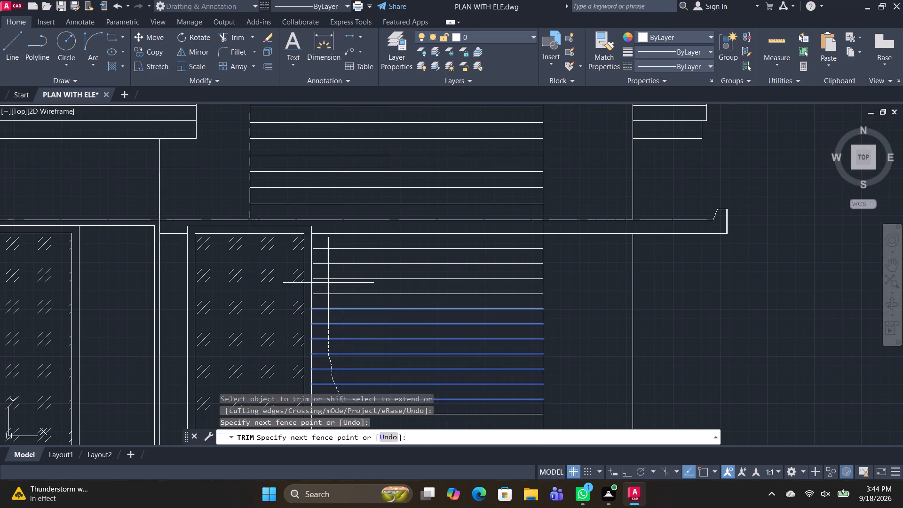
{"action": "left_click_drag", "start_coordinate": [330, 276], "coordinate": [333, 214], "text": "shift"}
{"action": "middle_click_drag", "start_coordinate": [357, 271], "coordinate": [378, 224]}
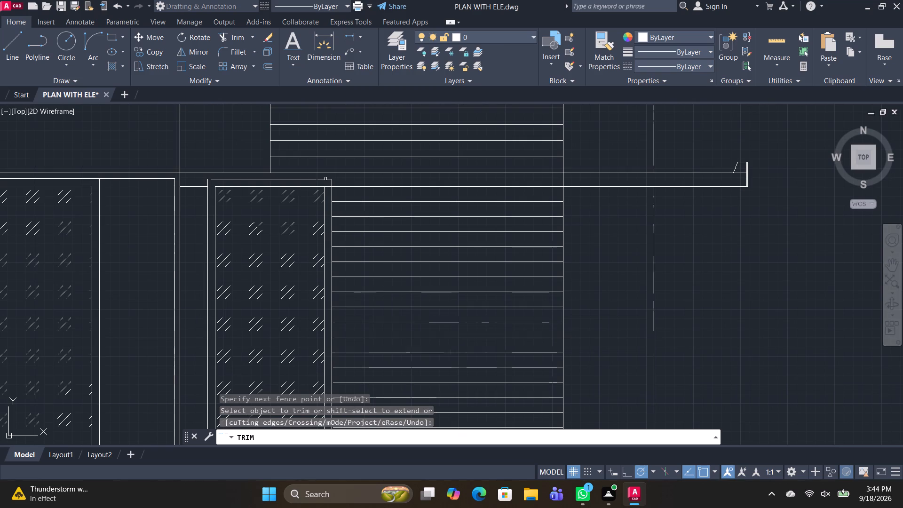
{"action": "left_click", "coordinate": [326, 186]}
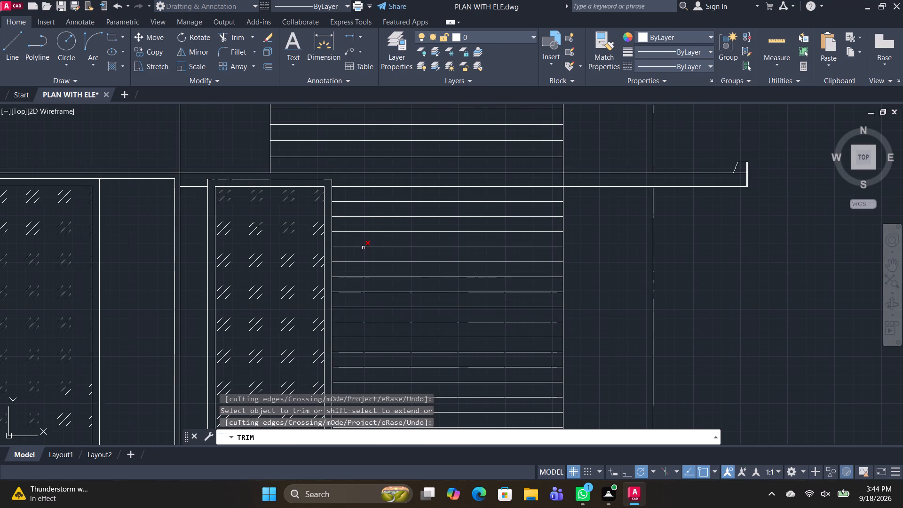
{"action": "scroll", "coordinate": [365, 304], "scroll_direction": "down", "scroll_amount": 1}
{"action": "middle_click_drag", "start_coordinate": [352, 204], "coordinate": [350, 161]}
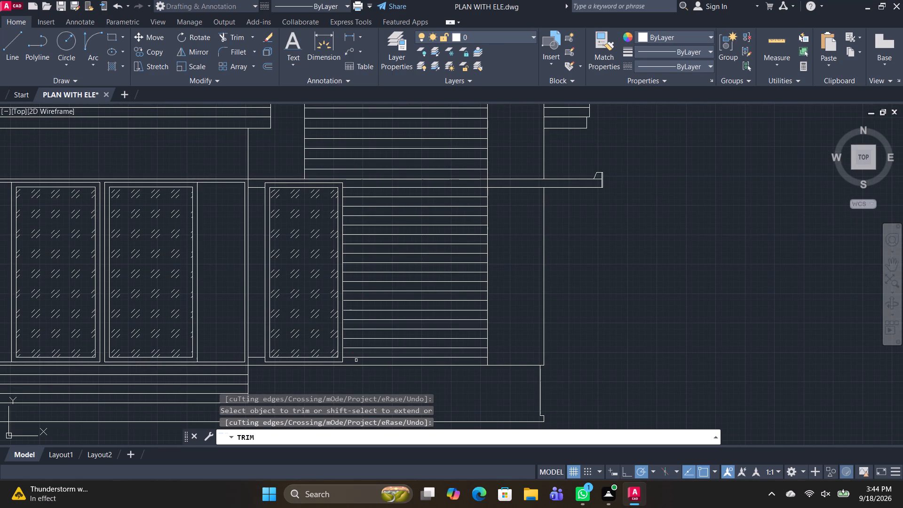
{"action": "left_click_drag", "start_coordinate": [364, 361], "coordinate": [367, 308], "text": "shift"}
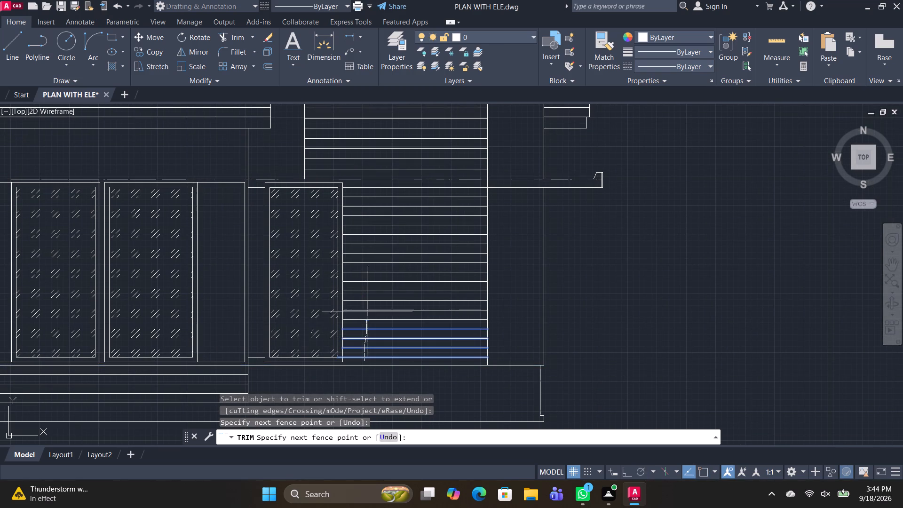
{"action": "left_click_drag", "start_coordinate": [367, 308], "coordinate": [367, 256], "text": "shift"}
Trim the slat ends that overrun into the narrow glazed door's frame, including the lowest slat near the floor line.
{"action": "scroll", "coordinate": [348, 290], "scroll_direction": "up", "scroll_amount": 2}
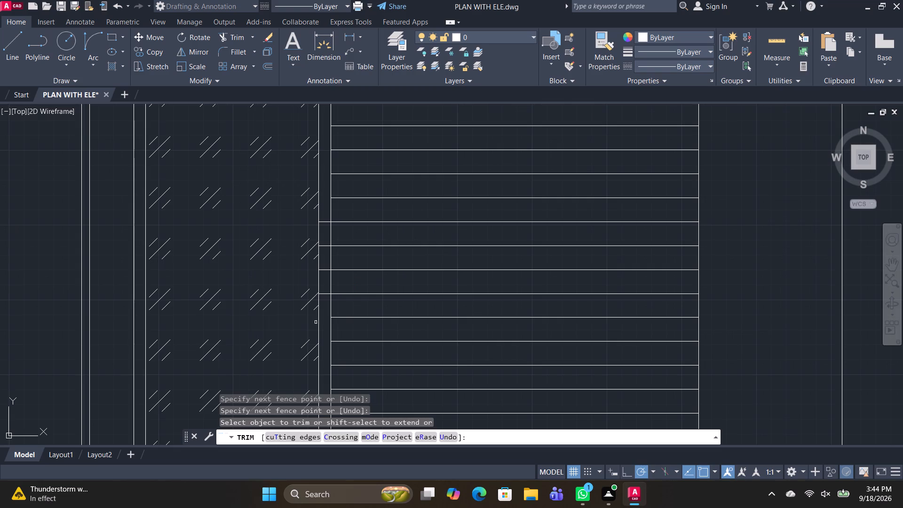
{"action": "left_click_drag", "start_coordinate": [325, 310], "coordinate": [324, 216]}
{"action": "scroll", "coordinate": [357, 240], "scroll_direction": "down", "scroll_amount": 2}
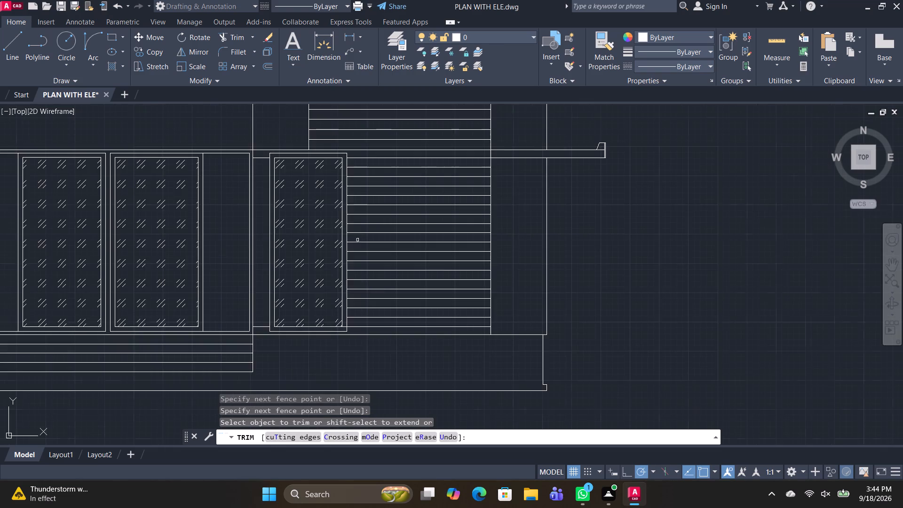
{"action": "middle_click_drag", "start_coordinate": [385, 280], "coordinate": [374, 229]}
{"action": "scroll", "coordinate": [331, 286], "scroll_direction": "up", "scroll_amount": 2}
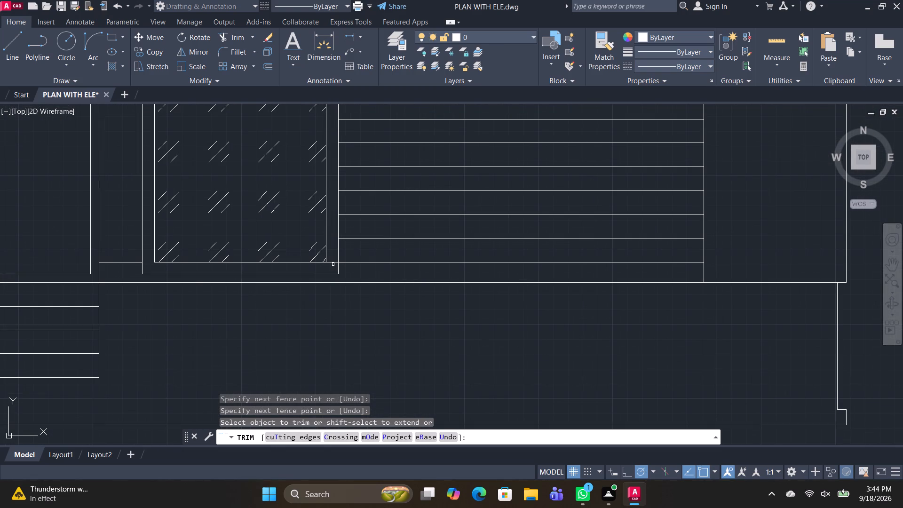
{"action": "left_click", "coordinate": [333, 262]}
{"action": "scroll", "coordinate": [441, 255], "scroll_direction": "down", "scroll_amount": 2}
{"action": "middle_click_drag", "start_coordinate": [555, 231], "coordinate": [544, 276]}
{"action": "scroll", "coordinate": [555, 231], "scroll_direction": "down", "scroll_amount": 1}
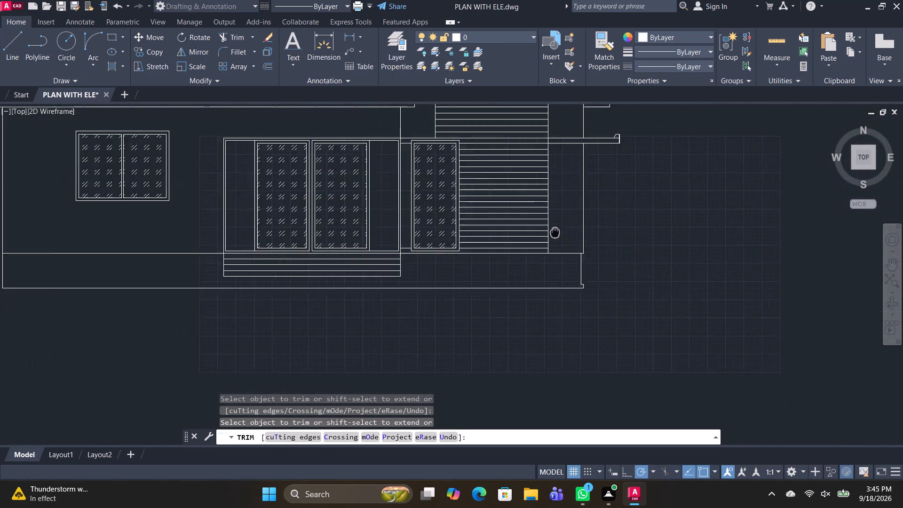
{"action": "middle_click_drag", "start_coordinate": [544, 276], "coordinate": [534, 352]}
{"action": "key", "text": "space"}
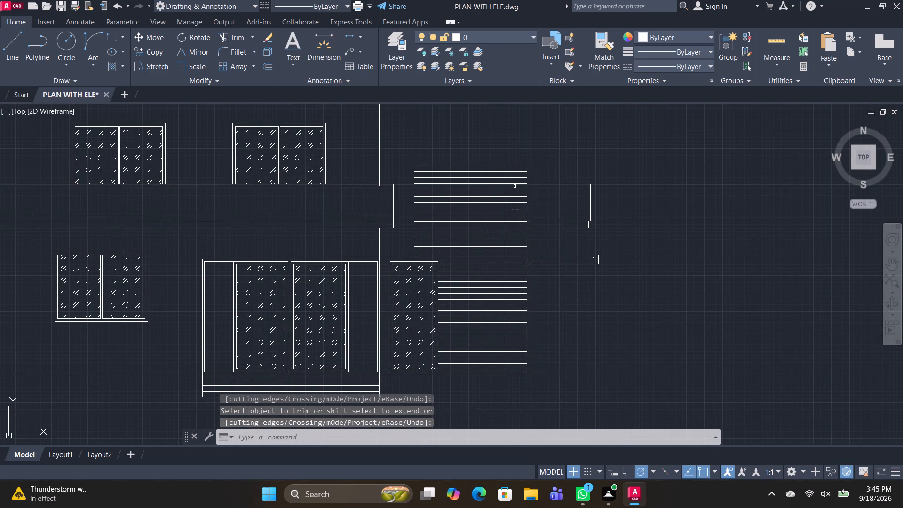
Save the drawing.
{"action": "key", "text": "ctrl+s"}
Offset the left block's roof line with the Through option to make two closely spaced horizontal lines above the upper windows.
{"action": "scroll", "coordinate": [488, 269], "scroll_direction": "down", "scroll_amount": 2}
{"action": "middle_click_drag", "start_coordinate": [441, 278], "coordinate": [395, 289]}
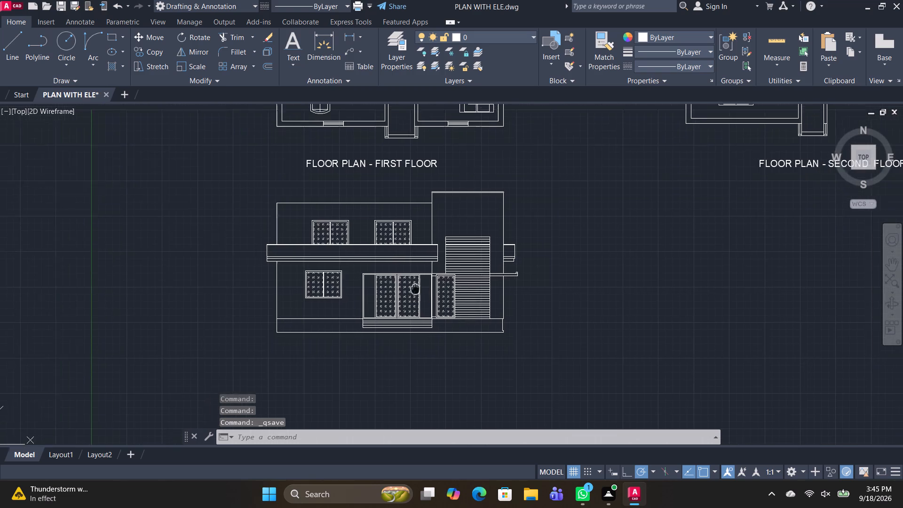
{"action": "middle_click_drag", "start_coordinate": [395, 289], "coordinate": [377, 273]}
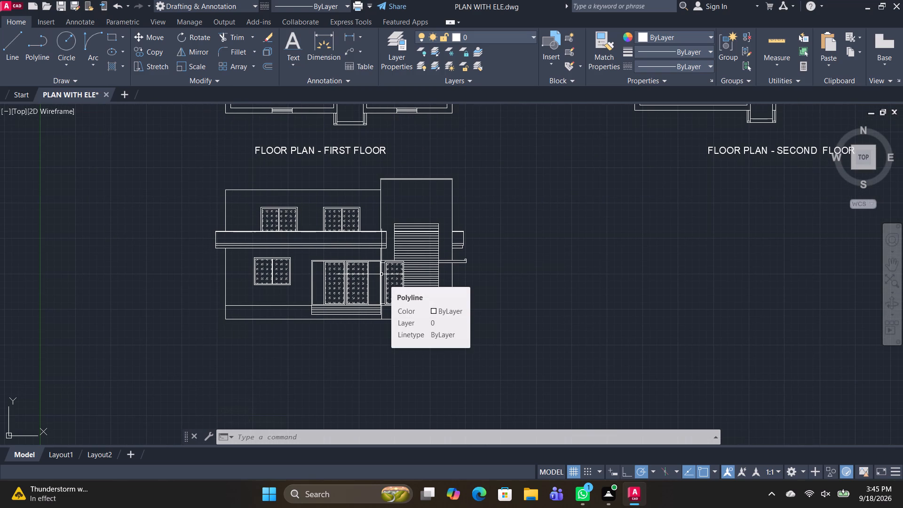
{"action": "middle_click_drag", "start_coordinate": [335, 206], "coordinate": [349, 226]}
{"action": "scroll", "coordinate": [349, 213], "scroll_direction": "up", "scroll_amount": 1}
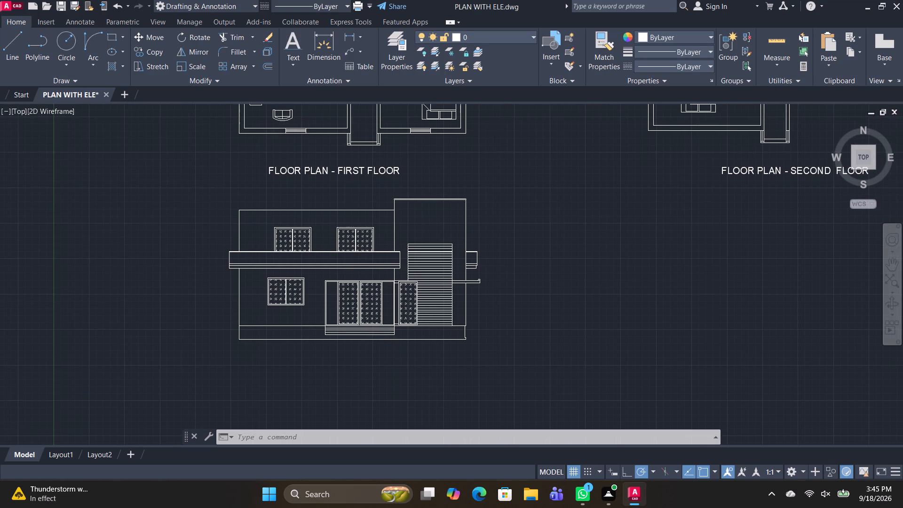
{"action": "scroll", "coordinate": [349, 213], "scroll_direction": "up", "scroll_amount": 1}
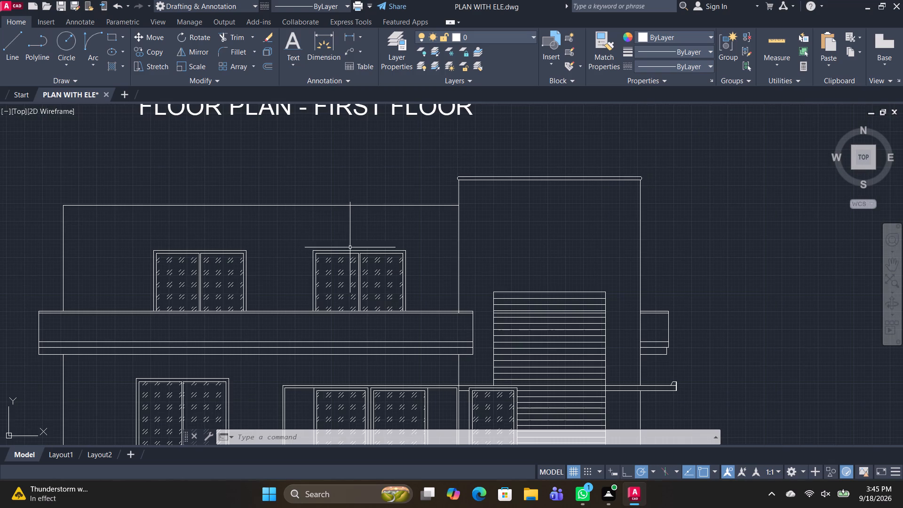
{"action": "key", "text": "o"}
{"action": "key", "text": "space"}
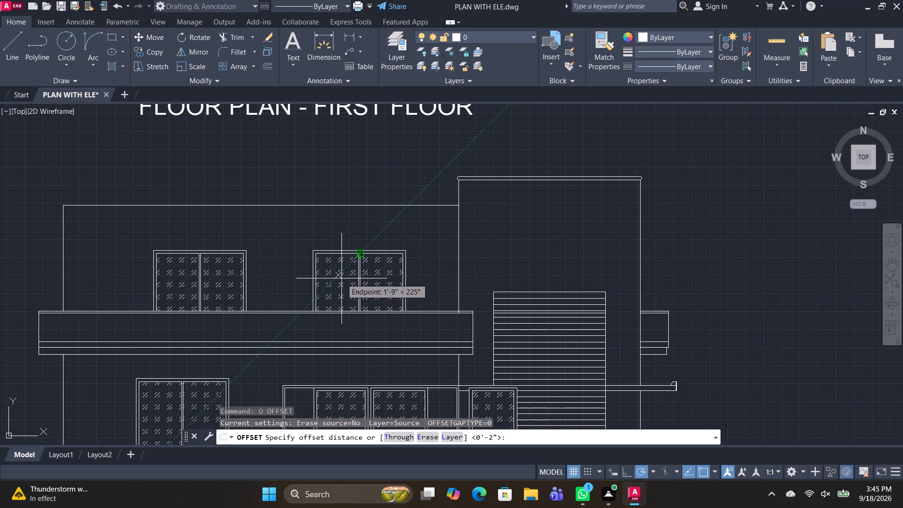
{"action": "type", "text": "T"}
{"action": "key", "text": "space"}
{"action": "left_click", "coordinate": [322, 206]}
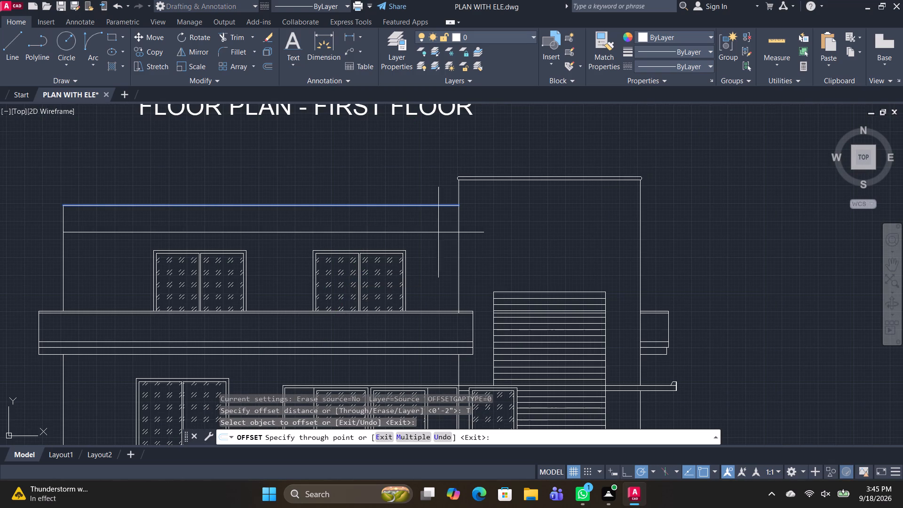
{"action": "left_click", "coordinate": [449, 231]}
{"action": "left_click", "coordinate": [456, 232]}
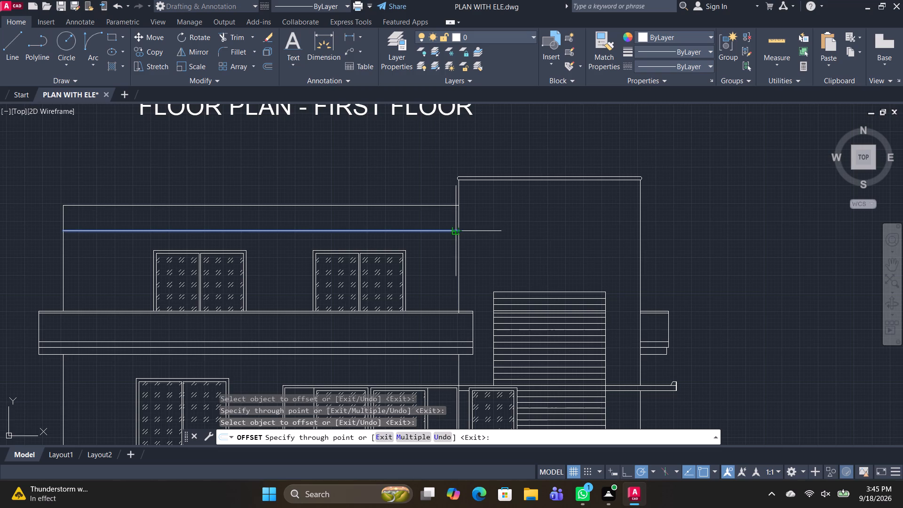
{"action": "scroll", "coordinate": [455, 236], "scroll_direction": "up", "scroll_amount": 3}
{"action": "left_click", "coordinate": [465, 230]}
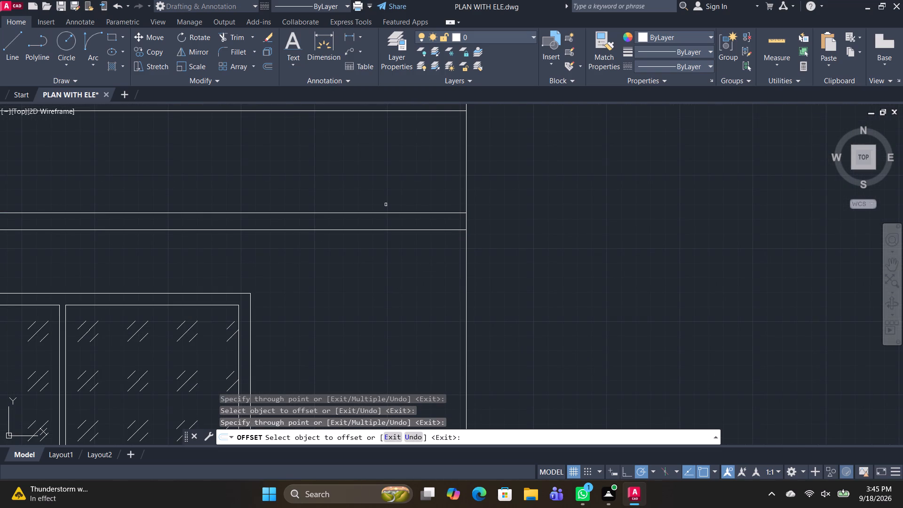
Offset the left block's roof line slightly upward to form a thin parapet coping.
{"action": "scroll", "coordinate": [384, 200], "scroll_direction": "down", "scroll_amount": 2}
{"action": "middle_click_drag", "start_coordinate": [399, 184], "coordinate": [405, 217]}
{"action": "left_click", "coordinate": [416, 198]}
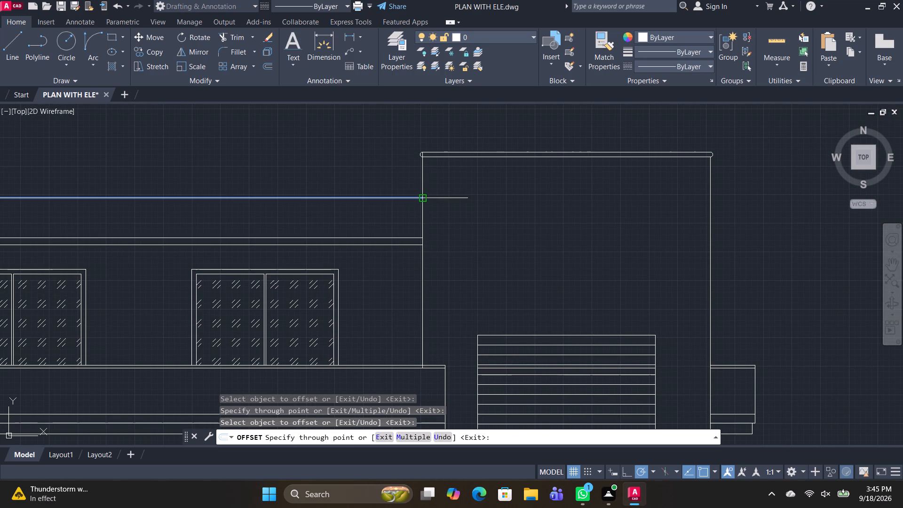
{"action": "left_click", "coordinate": [422, 190]}
{"action": "scroll", "coordinate": [484, 223], "scroll_direction": "down", "scroll_amount": 3}
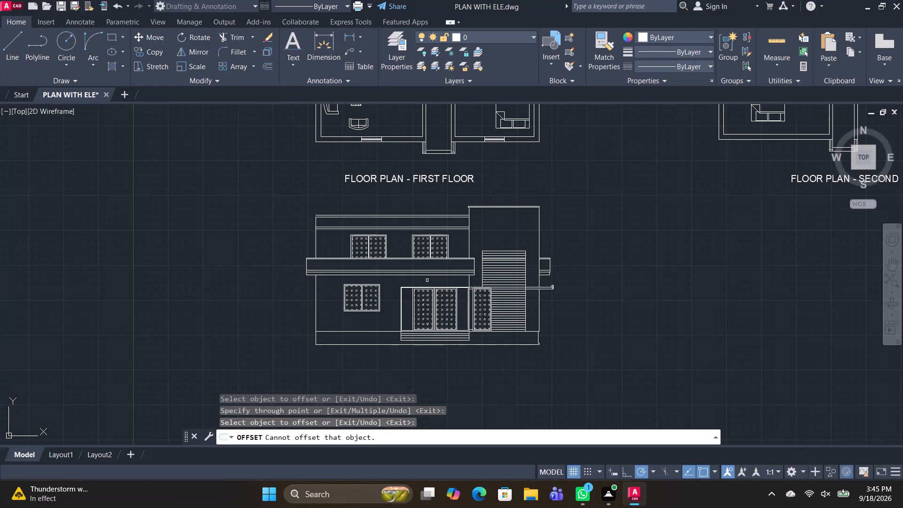
{"action": "scroll", "coordinate": [348, 228], "scroll_direction": "up", "scroll_amount": 2}
{"action": "key", "text": "Escape"}
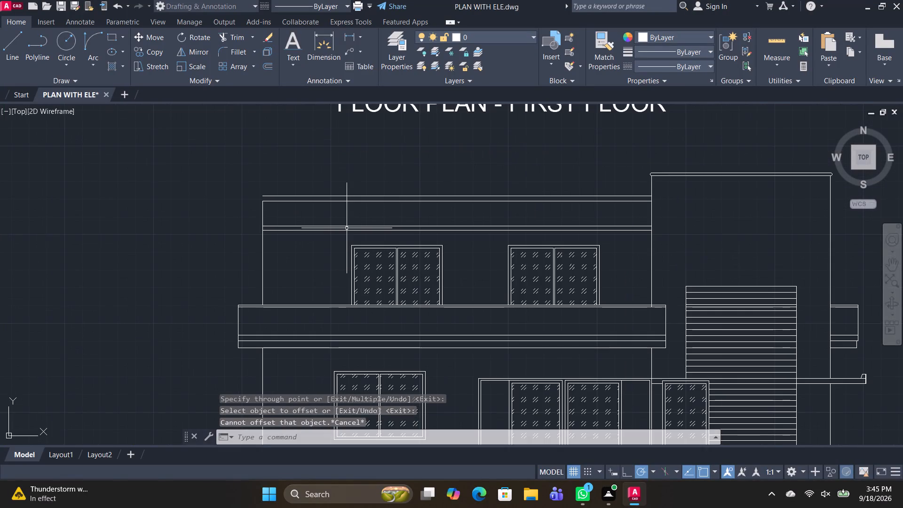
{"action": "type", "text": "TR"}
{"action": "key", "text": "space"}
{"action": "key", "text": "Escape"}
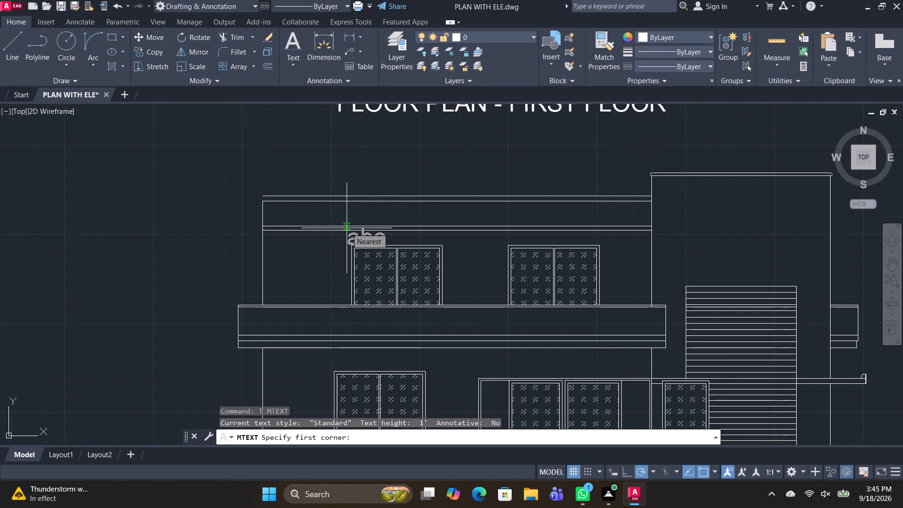
Extend the left block's outer wall line up to the top coping line.
{"action": "type", "text": "TR"}
{"action": "key", "text": "space"}
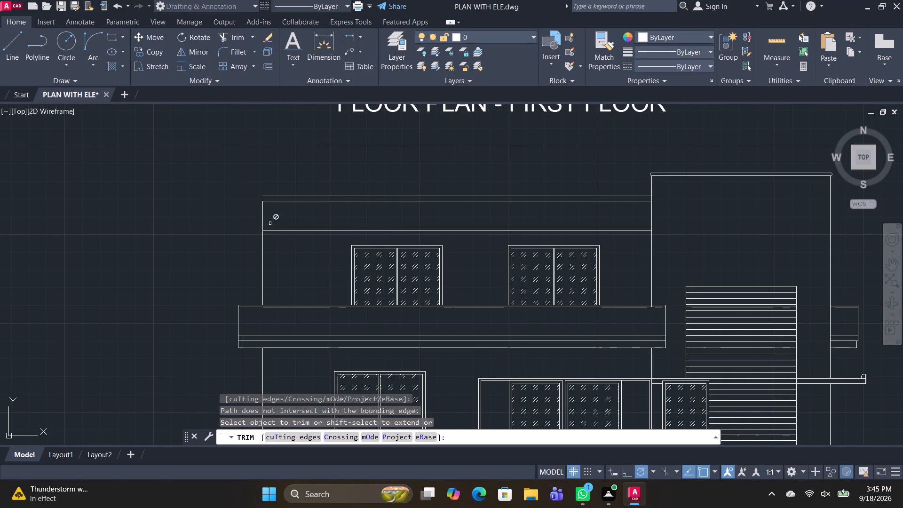
{"action": "left_click", "coordinate": [263, 208], "text": "shift"}
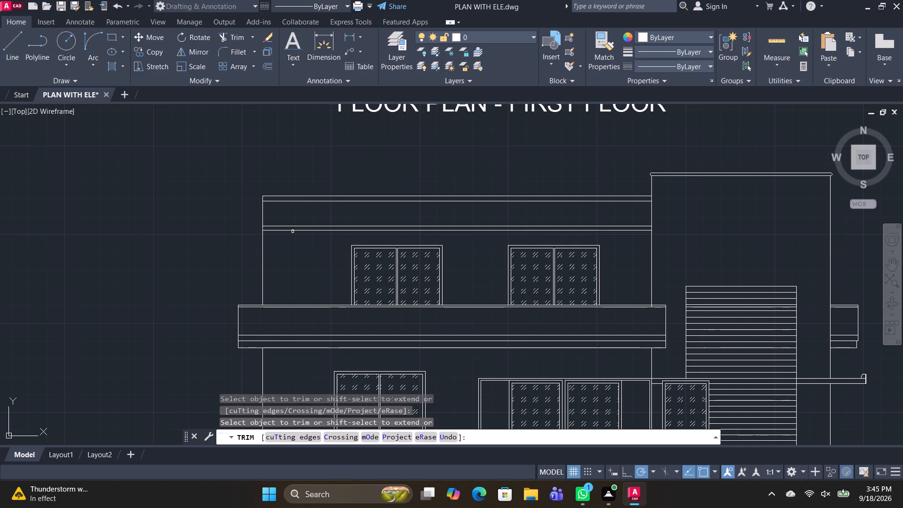
Draw a small upturned lip outline projecting beyond the outer wall at the left end of the left block's parapet coping.
{"action": "scroll", "coordinate": [309, 202], "scroll_direction": "up", "scroll_amount": 1}
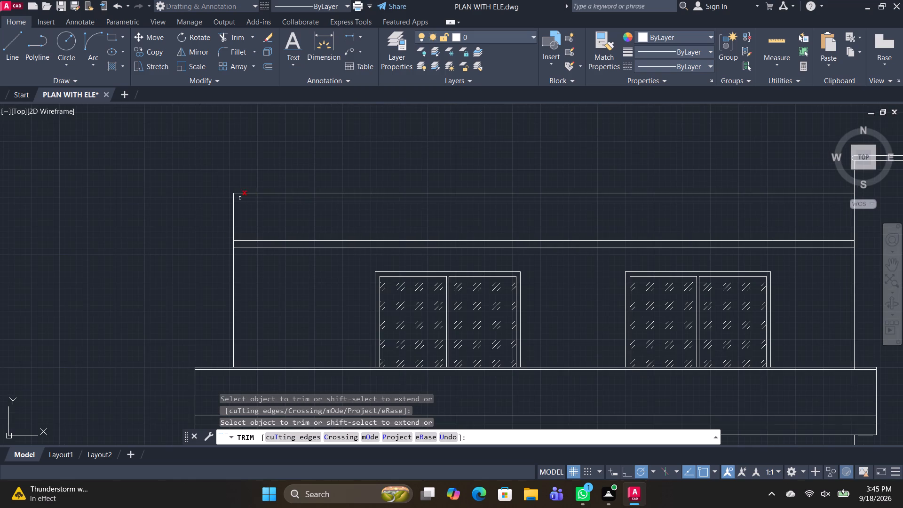
{"action": "key", "text": "space"}
{"action": "type", "text": "L"}
{"action": "key", "text": "space"}
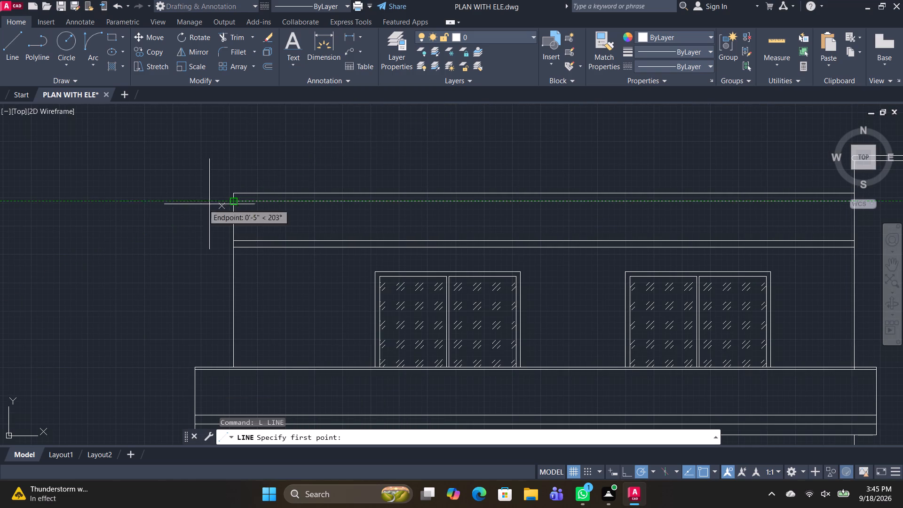
{"action": "scroll", "coordinate": [211, 192], "scroll_direction": "up", "scroll_amount": 1}
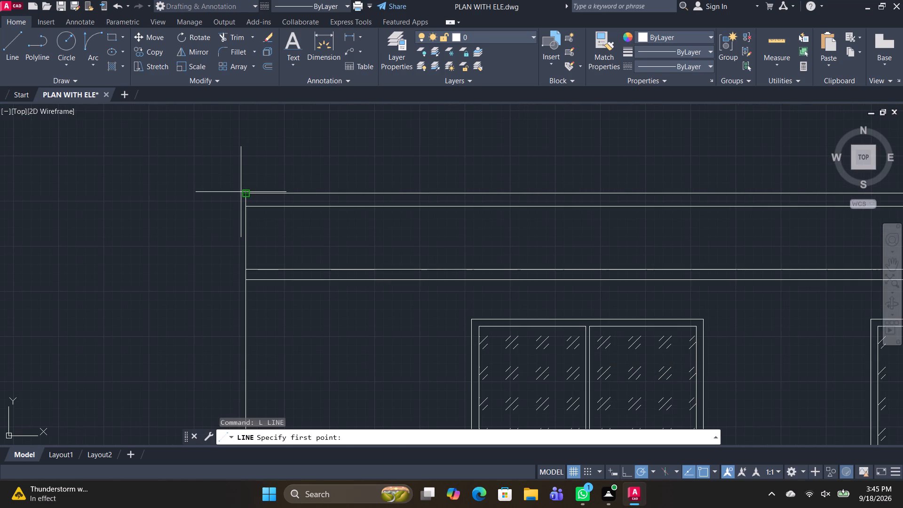
{"action": "left_click", "coordinate": [244, 192]}
{"action": "left_click", "coordinate": [222, 192]}
{"action": "left_click", "coordinate": [221, 187]}
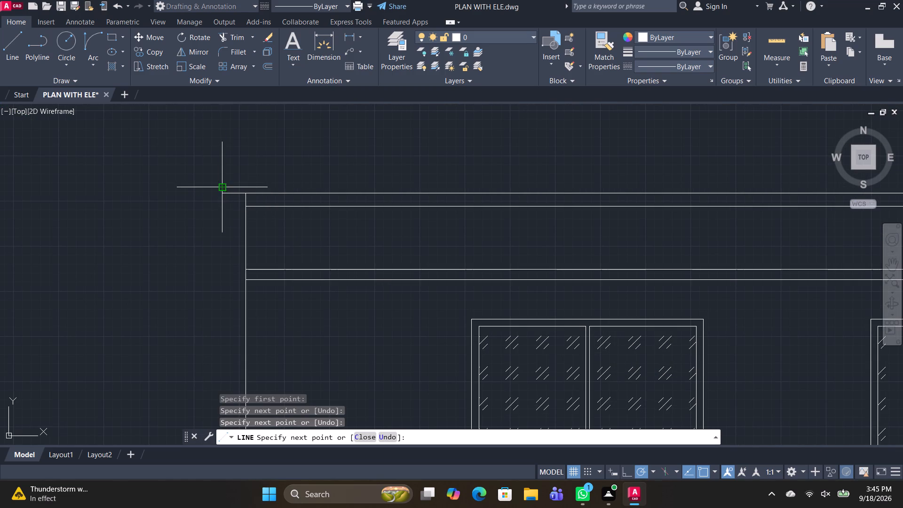
{"action": "left_click", "coordinate": [213, 187]}
{"action": "left_click", "coordinate": [214, 211]}
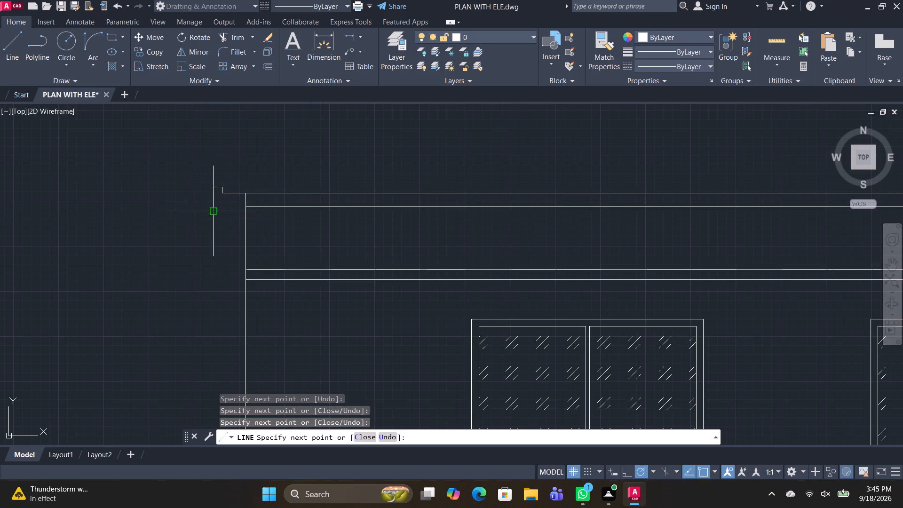
{"action": "scroll", "coordinate": [246, 211], "scroll_direction": "up", "scroll_amount": 3}
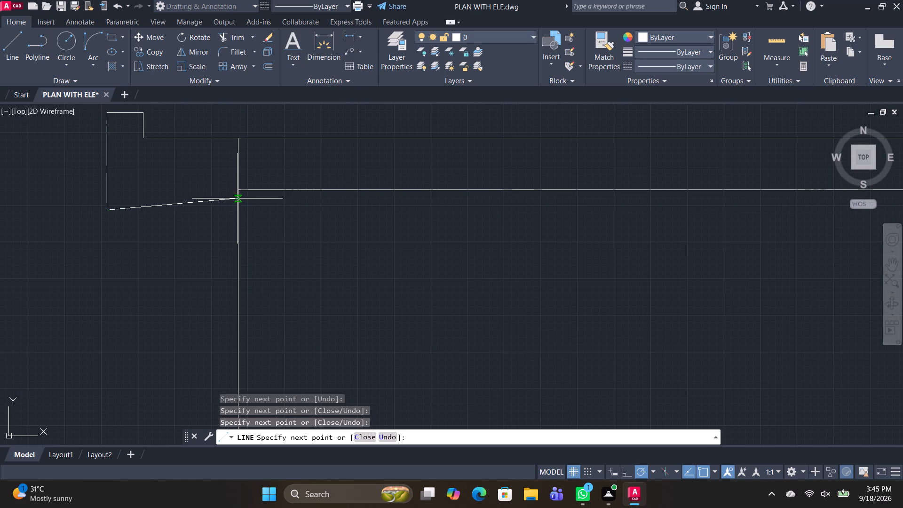
{"action": "left_click", "coordinate": [238, 211]}
{"action": "key", "text": "space"}
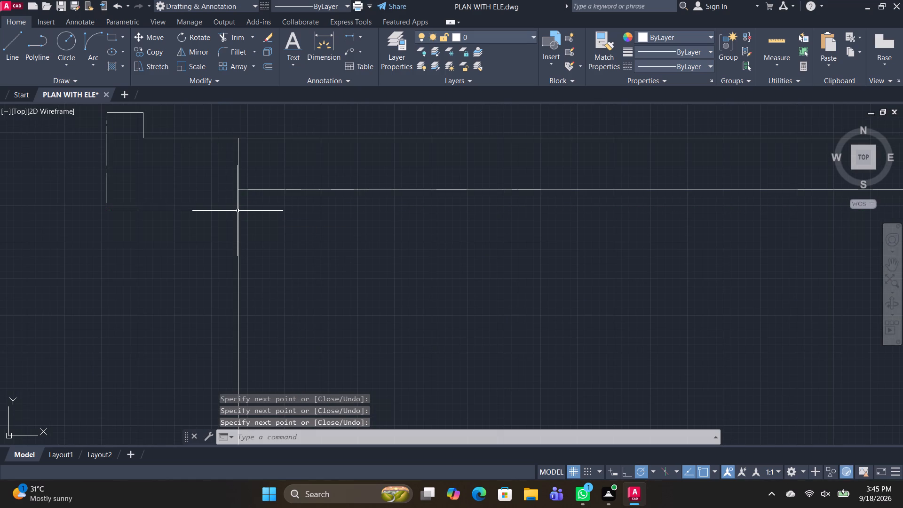
Extend the lower coping line to the lip's outer edge and trim the surplus lip lines and the wall line inside the coping.
{"action": "type", "text": "TR"}
{"action": "key", "text": "space"}
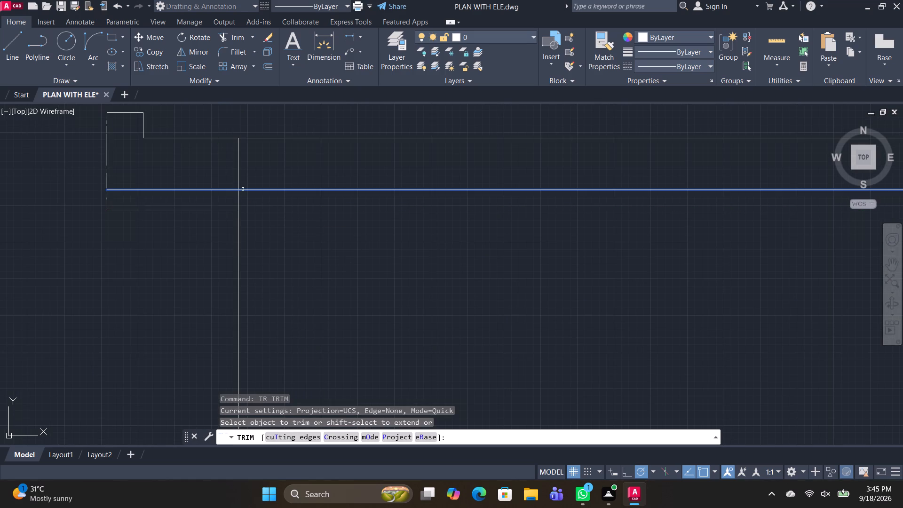
{"action": "left_click", "coordinate": [243, 189], "text": "shift"}
{"action": "left_click_drag", "start_coordinate": [219, 215], "coordinate": [161, 238]}
{"action": "left_click_drag", "start_coordinate": [194, 209], "coordinate": [89, 230]}
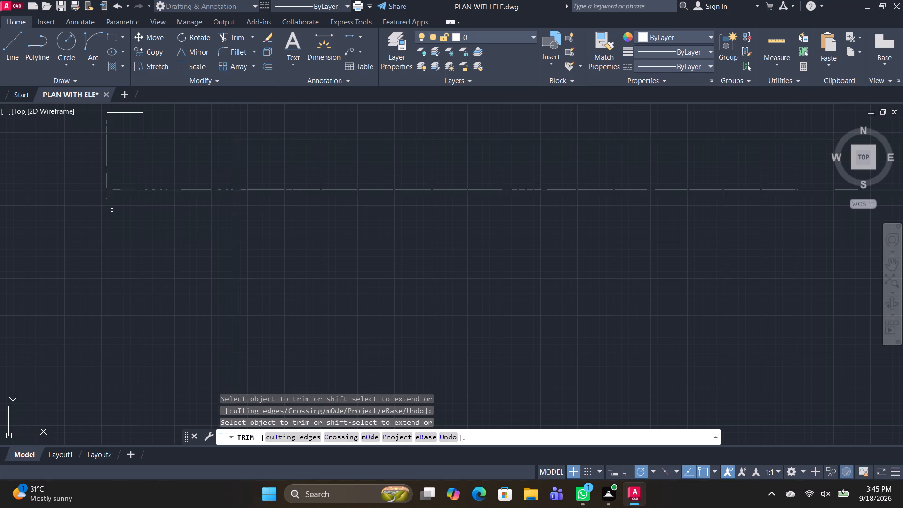
{"action": "left_click_drag", "start_coordinate": [108, 206], "coordinate": [67, 206]}
{"action": "scroll", "coordinate": [149, 248], "scroll_direction": "down", "scroll_amount": 3}
{"action": "middle_click_drag", "start_coordinate": [265, 292], "coordinate": [238, 248]}
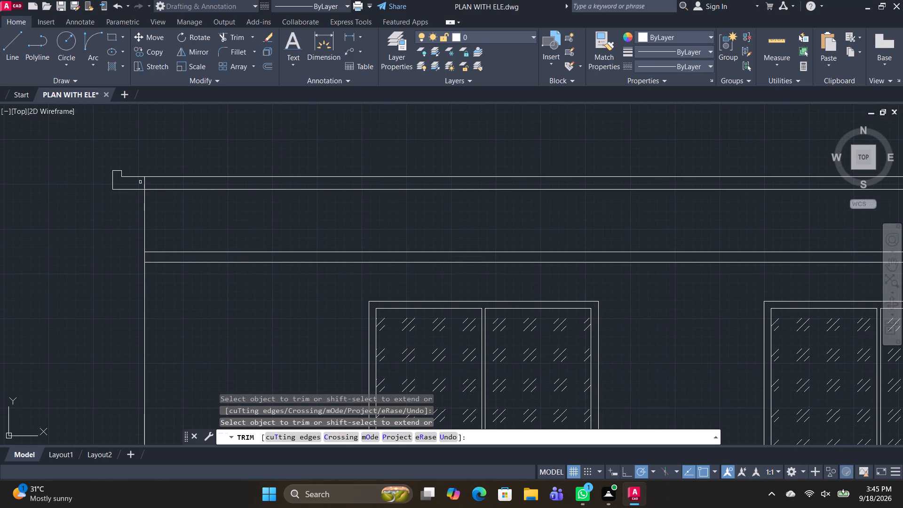
{"action": "left_click", "coordinate": [144, 185]}
Draw a low rectangular step outline projecting outward from the left end of the plinth, tied back to the wall.
{"action": "scroll", "coordinate": [249, 303], "scroll_direction": "down", "scroll_amount": 1}
{"action": "middle_click_drag", "start_coordinate": [186, 284], "coordinate": [154, 265]}
{"action": "scroll", "coordinate": [182, 275], "scroll_direction": "down", "scroll_amount": 1}
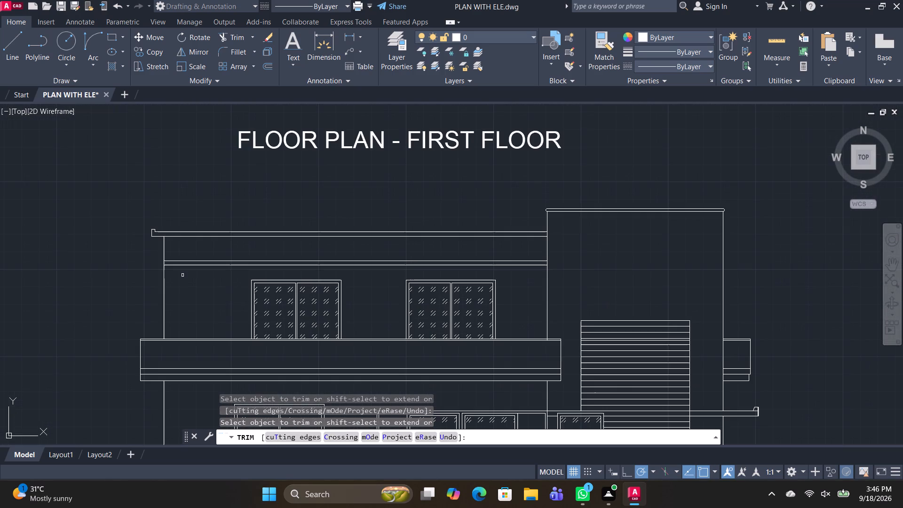
{"action": "middle_click_drag", "start_coordinate": [176, 293], "coordinate": [114, 152]}
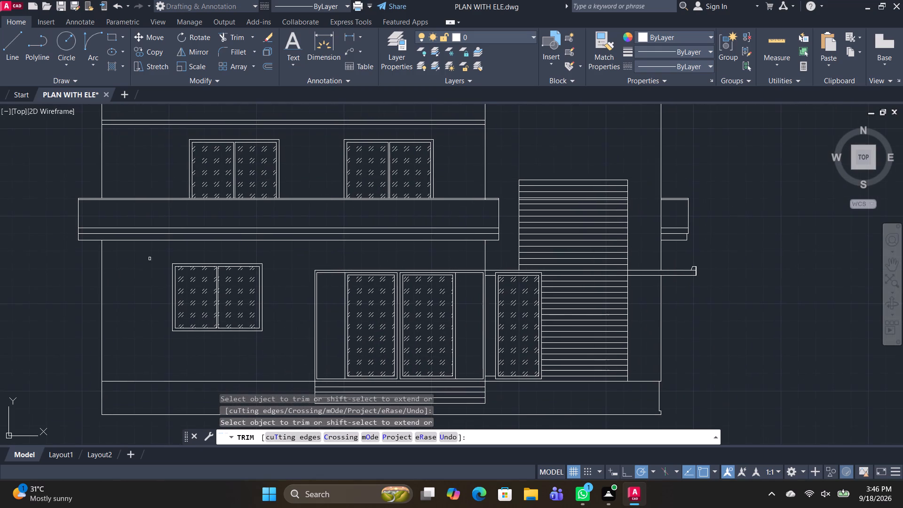
{"action": "middle_click_drag", "start_coordinate": [143, 369], "coordinate": [113, 242]}
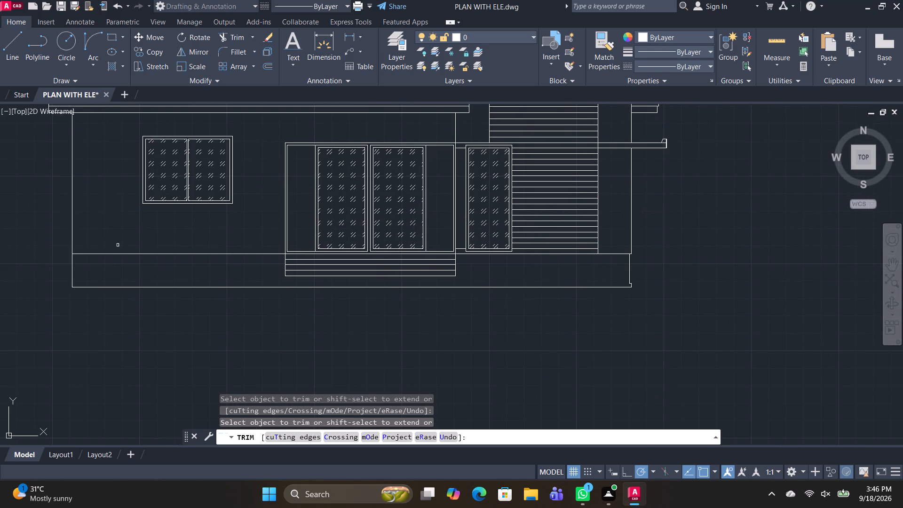
{"action": "scroll", "coordinate": [90, 269], "scroll_direction": "up", "scroll_amount": 1}
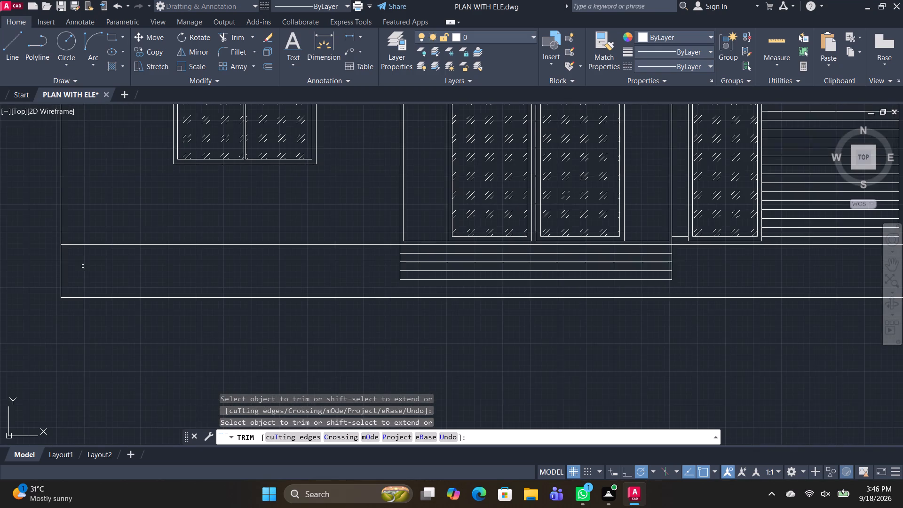
{"action": "scroll", "coordinate": [76, 260], "scroll_direction": "down", "scroll_amount": 2}
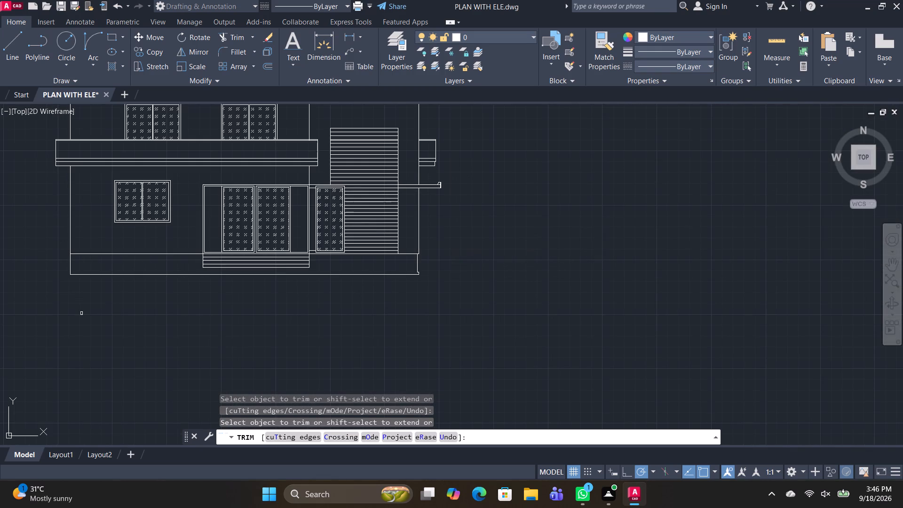
{"action": "key", "text": "Escape"}
{"action": "type", "text": "L"}
{"action": "key", "text": "space"}
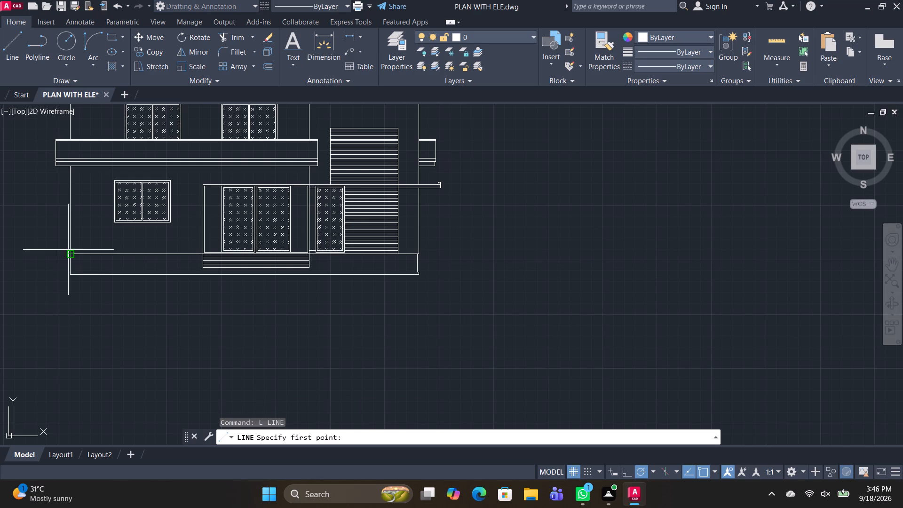
{"action": "left_click", "coordinate": [69, 275]}
{"action": "left_click", "coordinate": [40, 275]}
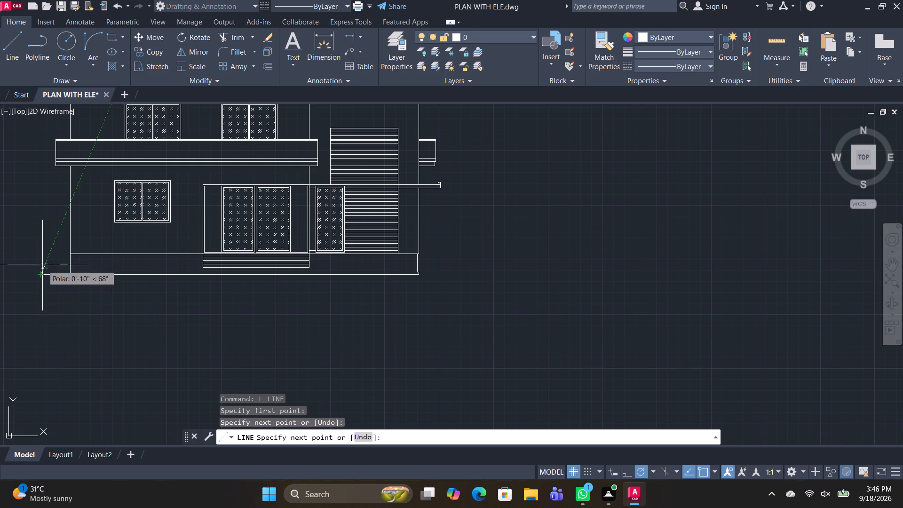
{"action": "left_click", "coordinate": [39, 262]}
{"action": "left_click", "coordinate": [68, 260]}
{"action": "left_click", "coordinate": [67, 251]}
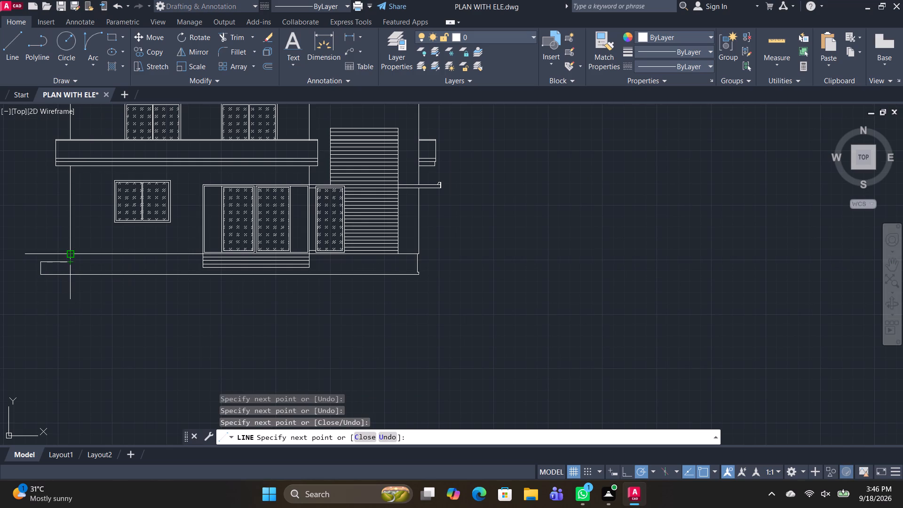
{"action": "key", "text": "space"}
Trim the wall line between the plinth and the new projecting step so the two form one outline.
{"action": "type", "text": "TR"}
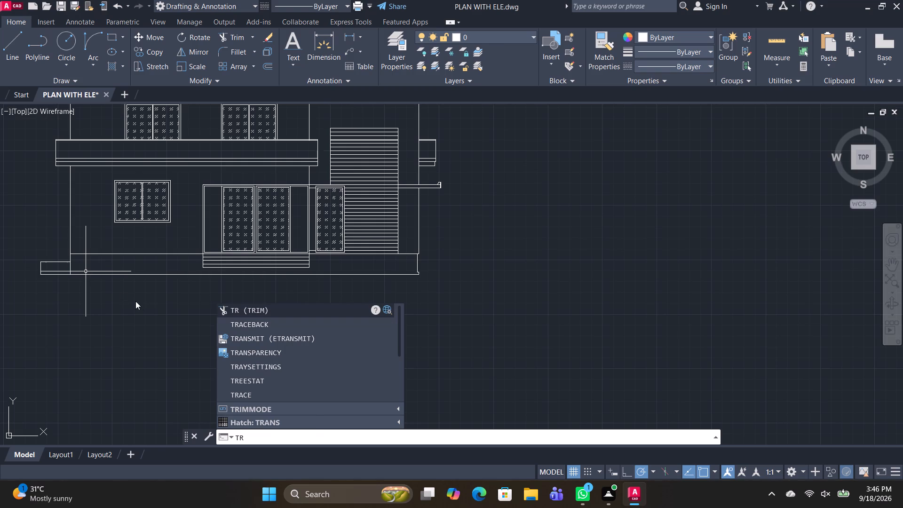
{"action": "key", "text": "Escape"}
{"action": "middle_click_drag", "start_coordinate": [135, 314], "coordinate": [198, 297]}
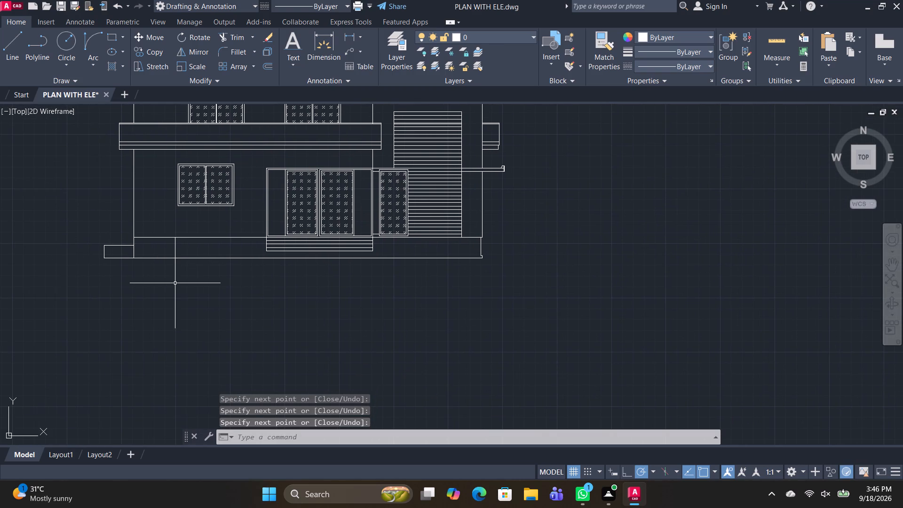
{"action": "key", "text": "t"}
{"action": "type", "text": "R"}
{"action": "key", "text": "space"}
{"action": "left_click", "coordinate": [133, 253]}
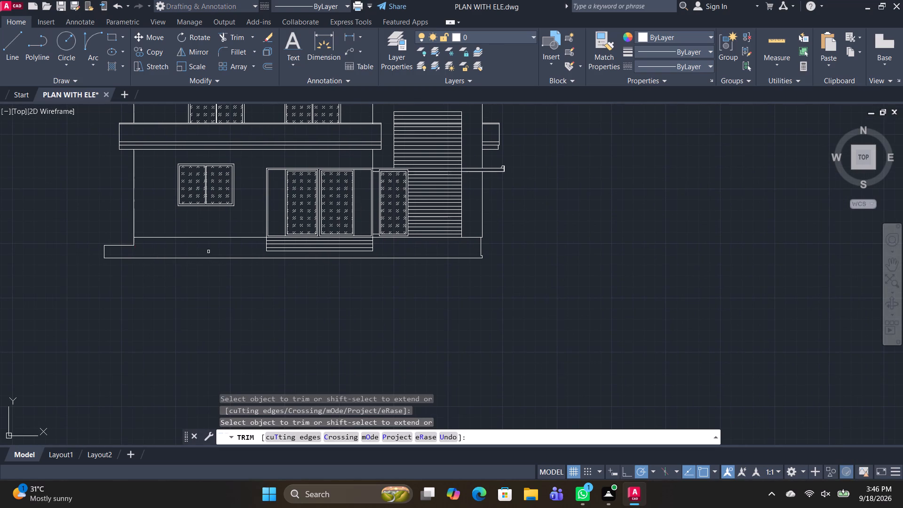
{"action": "middle_click_drag", "start_coordinate": [214, 254], "coordinate": [308, 241]}
{"action": "key", "text": "space"}
Copy the whole elevation to the empty space directly below the original.
{"action": "scroll", "coordinate": [302, 277], "scroll_direction": "down", "scroll_amount": 2}
{"action": "middle_click_drag", "start_coordinate": [305, 283], "coordinate": [333, 274]}
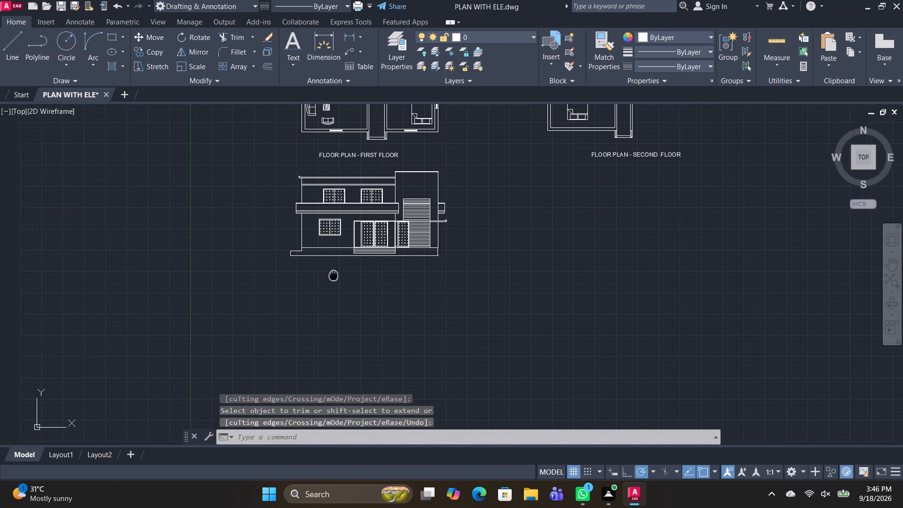
{"action": "middle_click_drag", "start_coordinate": [333, 274], "coordinate": [331, 272]}
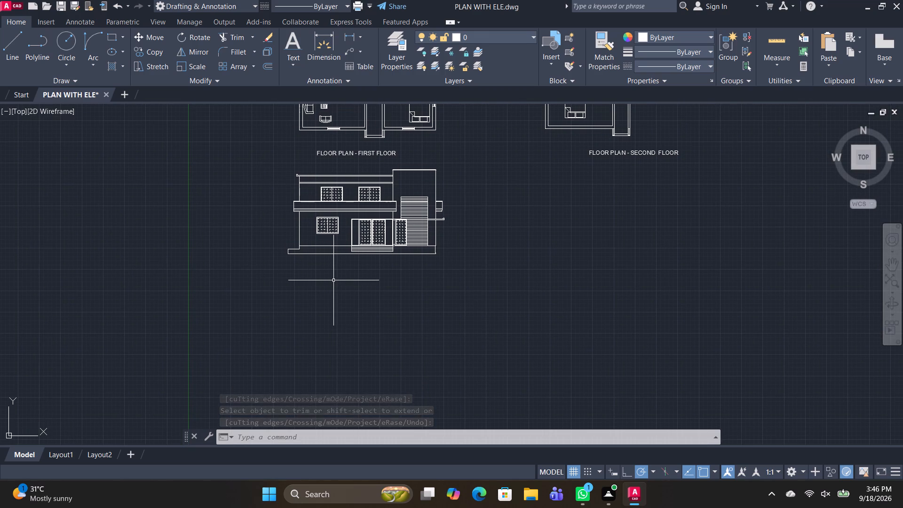
{"action": "left_click", "coordinate": [463, 291]}
{"action": "left_click", "coordinate": [272, 162]}
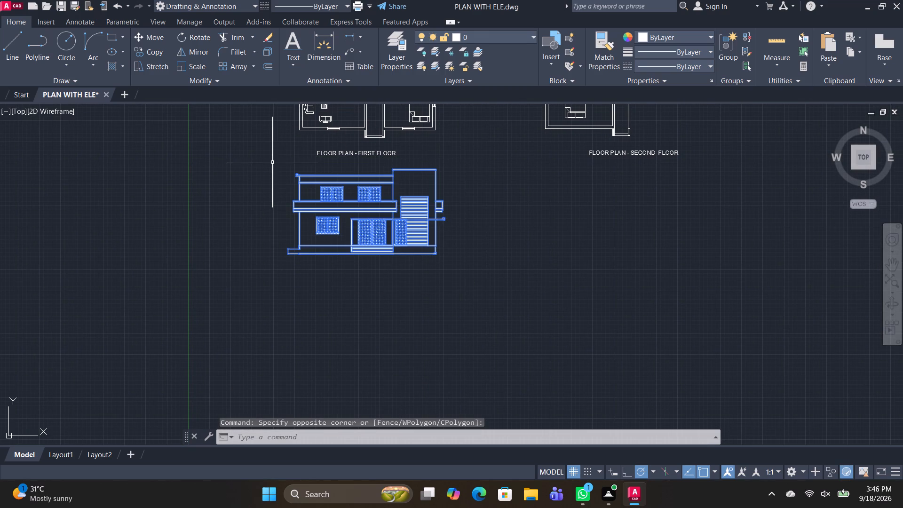
{"action": "type", "text": "CO"}
{"action": "key", "text": "space"}
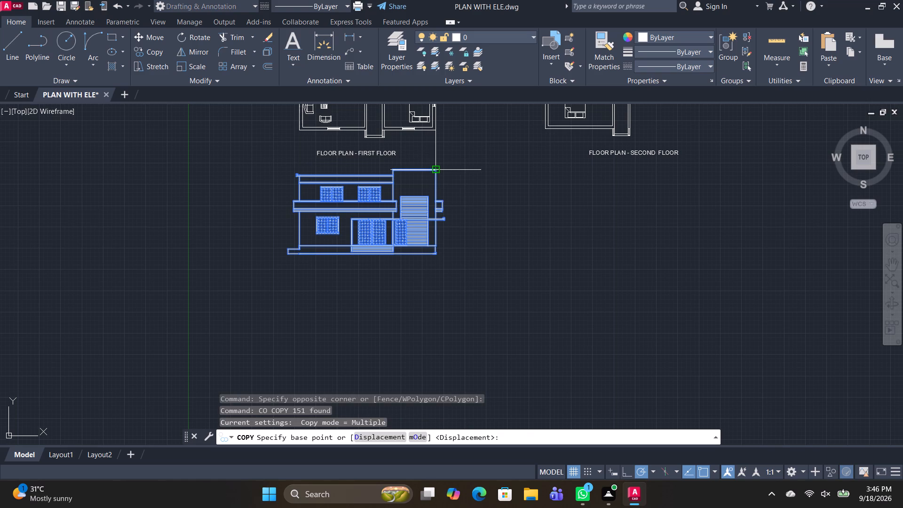
{"action": "left_click", "coordinate": [433, 167]}
{"action": "left_click", "coordinate": [438, 309]}
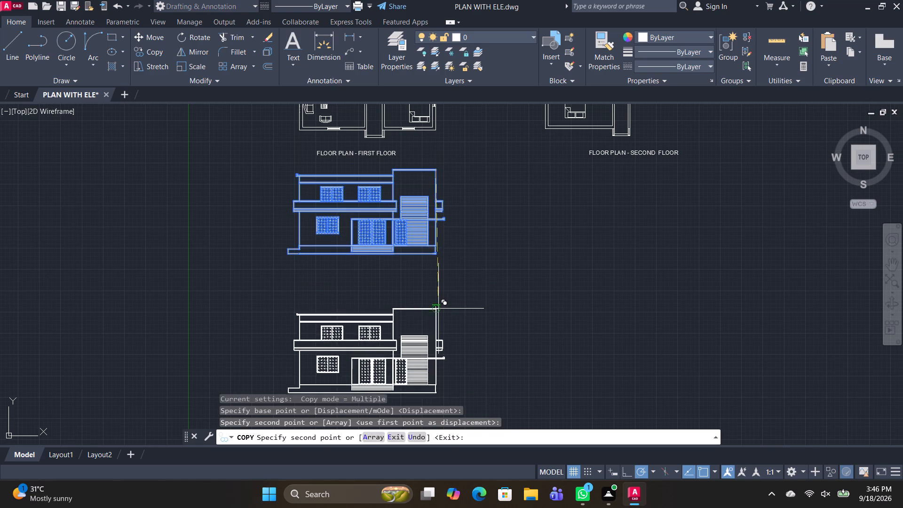
{"action": "key", "text": "space"}
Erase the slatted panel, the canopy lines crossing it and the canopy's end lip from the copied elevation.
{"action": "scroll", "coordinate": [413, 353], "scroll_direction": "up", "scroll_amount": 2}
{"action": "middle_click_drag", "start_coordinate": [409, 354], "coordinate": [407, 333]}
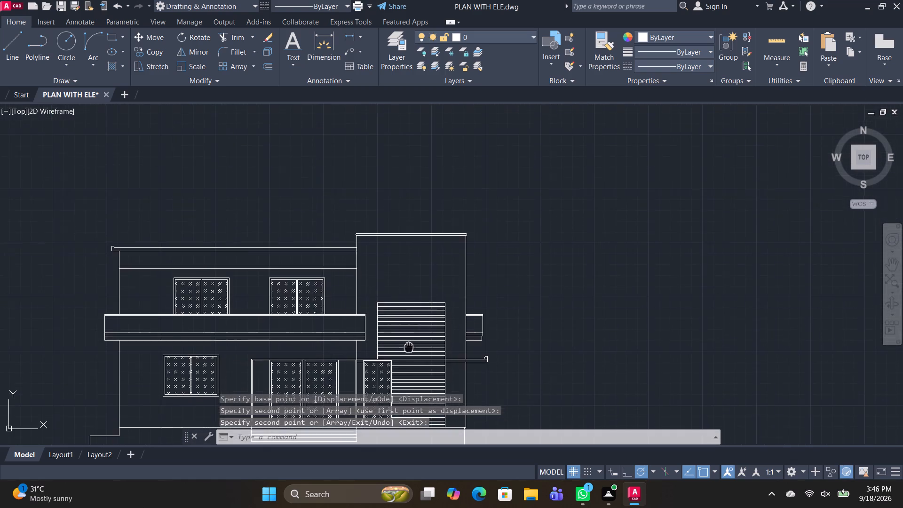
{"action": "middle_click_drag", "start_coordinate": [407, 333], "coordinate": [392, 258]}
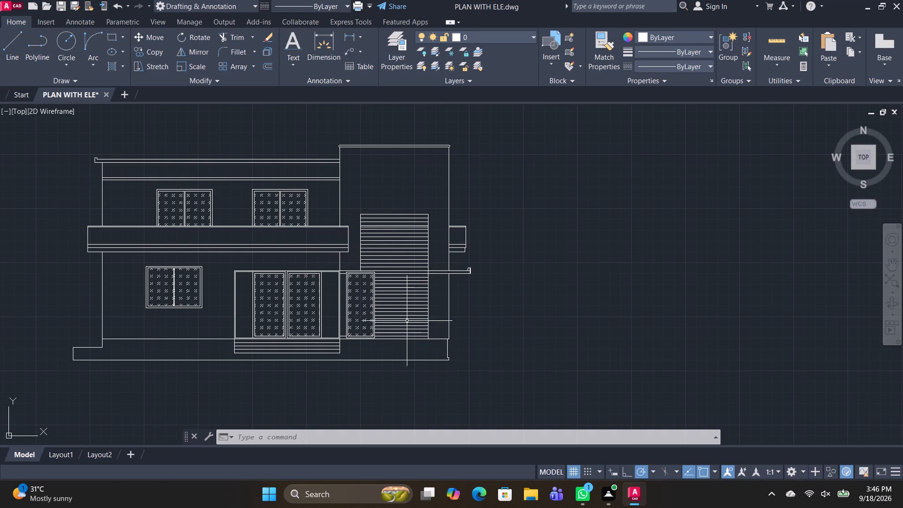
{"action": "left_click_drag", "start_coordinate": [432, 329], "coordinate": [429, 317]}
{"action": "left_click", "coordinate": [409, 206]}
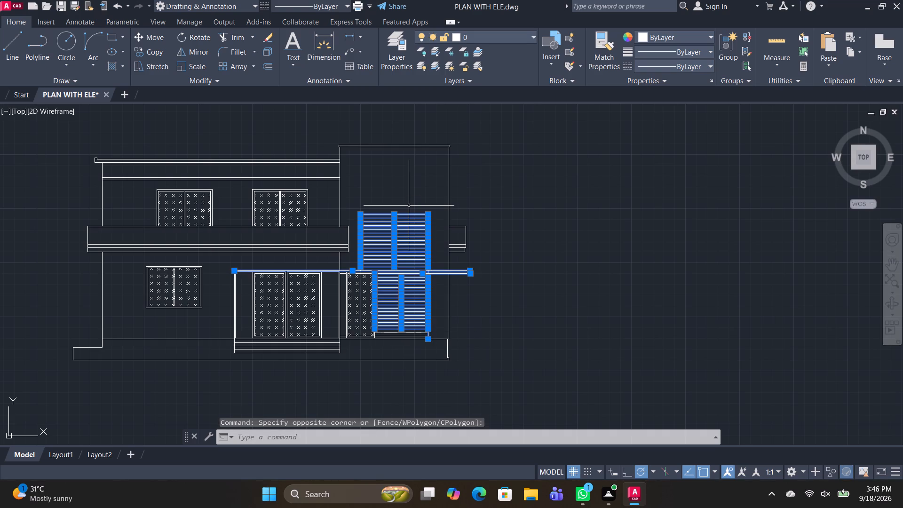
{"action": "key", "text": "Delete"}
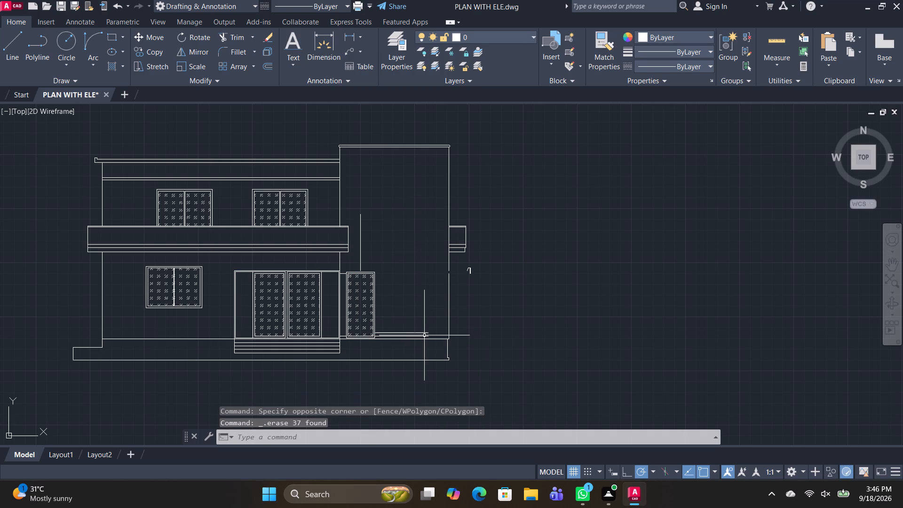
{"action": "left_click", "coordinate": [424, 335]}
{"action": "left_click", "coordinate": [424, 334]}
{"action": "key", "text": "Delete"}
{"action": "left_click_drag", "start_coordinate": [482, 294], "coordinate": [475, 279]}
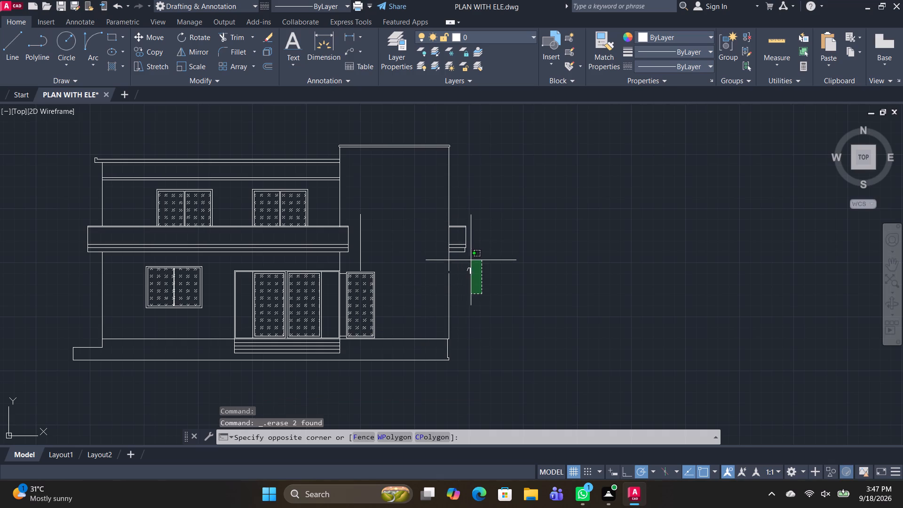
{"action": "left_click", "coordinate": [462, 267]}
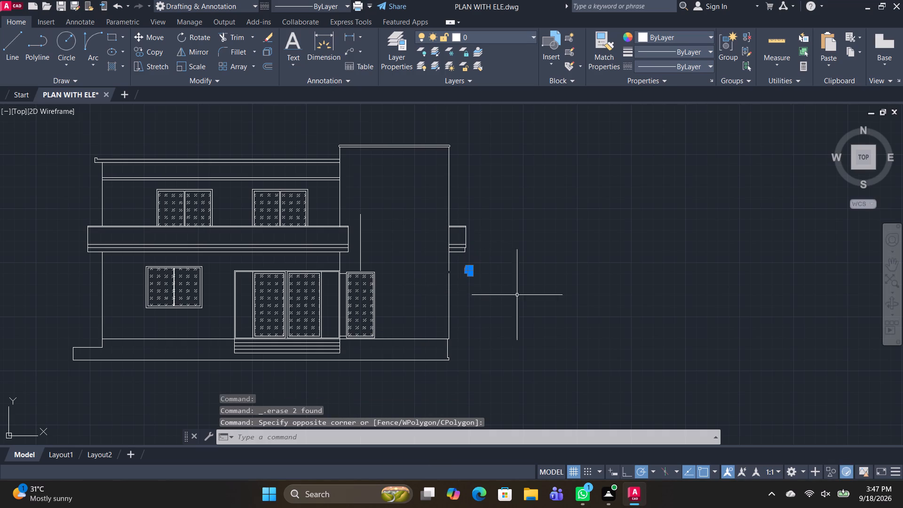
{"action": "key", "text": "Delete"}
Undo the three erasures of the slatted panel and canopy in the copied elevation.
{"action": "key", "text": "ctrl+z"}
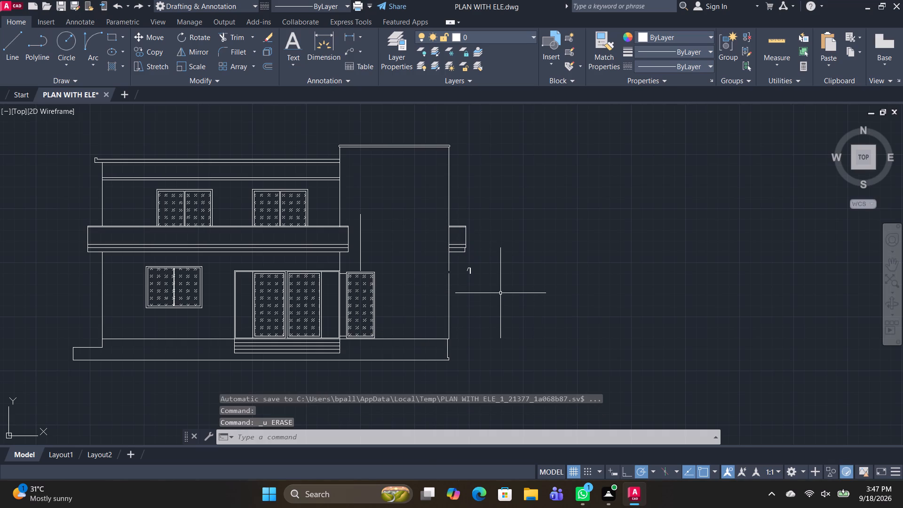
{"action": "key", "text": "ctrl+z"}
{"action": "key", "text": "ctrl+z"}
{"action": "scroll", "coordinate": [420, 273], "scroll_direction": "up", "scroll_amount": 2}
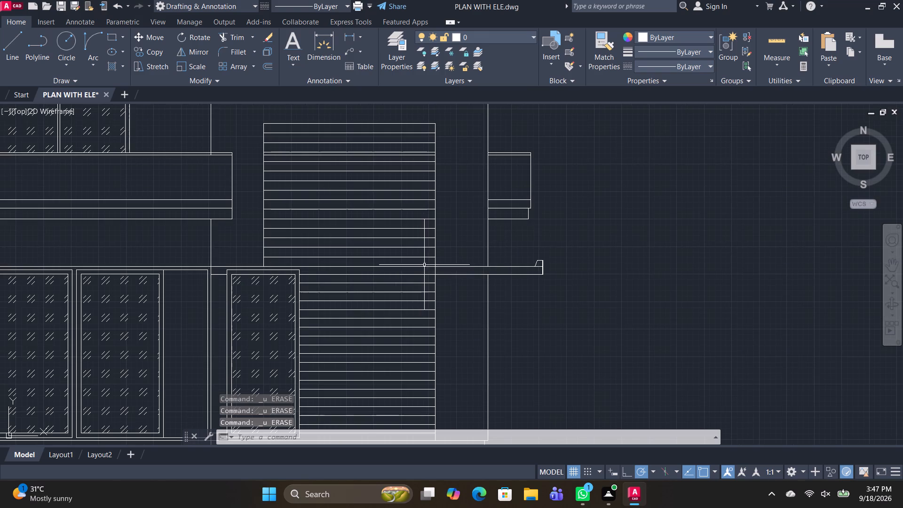
Erase the horizontal slats above and below the canopy and the slatted panel's two side lines from the copied elevation.
{"action": "left_click", "coordinate": [427, 260]}
{"action": "left_click", "coordinate": [341, 111]}
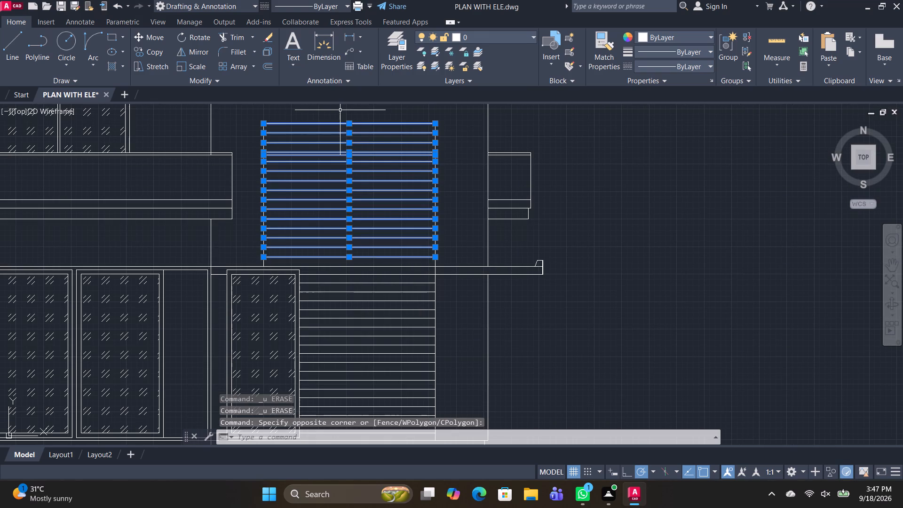
{"action": "key", "text": "Delete"}
{"action": "left_click", "coordinate": [436, 197]}
{"action": "left_click", "coordinate": [263, 202]}
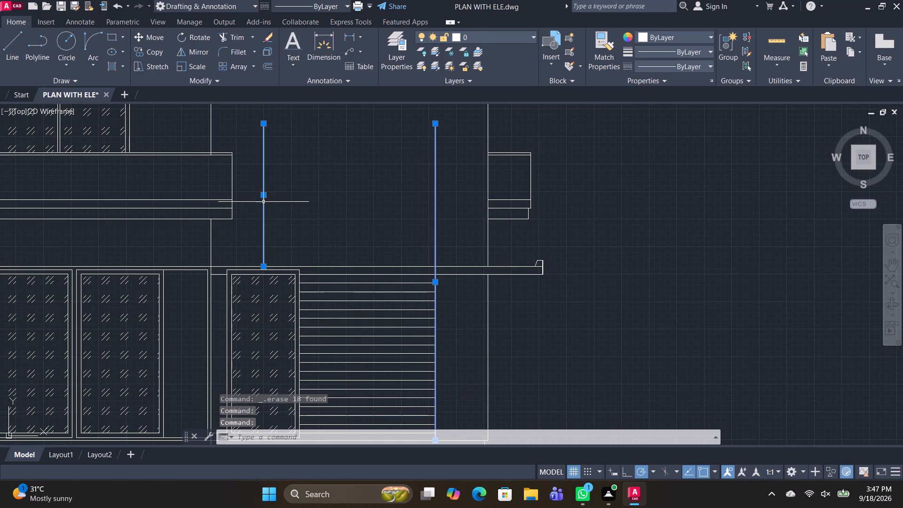
{"action": "key", "text": "Delete"}
{"action": "left_click", "coordinate": [442, 277]}
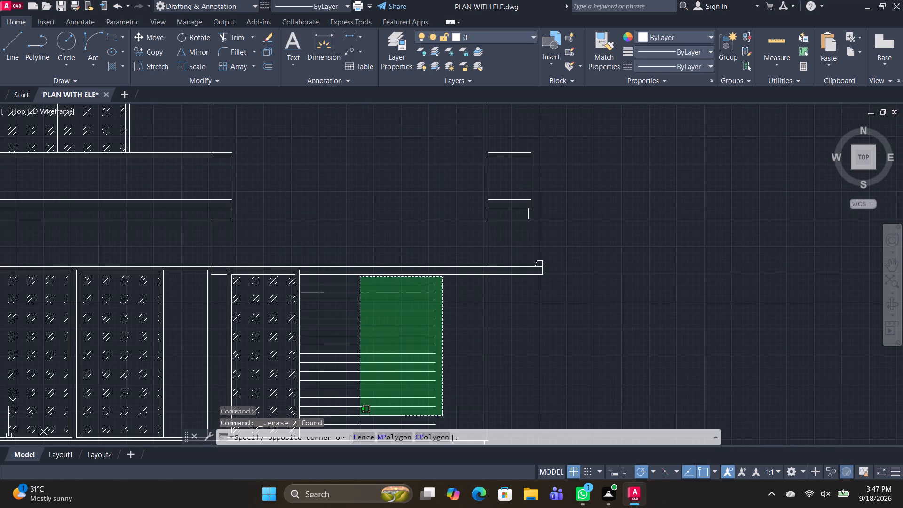
{"action": "middle_click_drag", "start_coordinate": [359, 416], "coordinate": [353, 315]}
{"action": "left_click", "coordinate": [346, 333]}
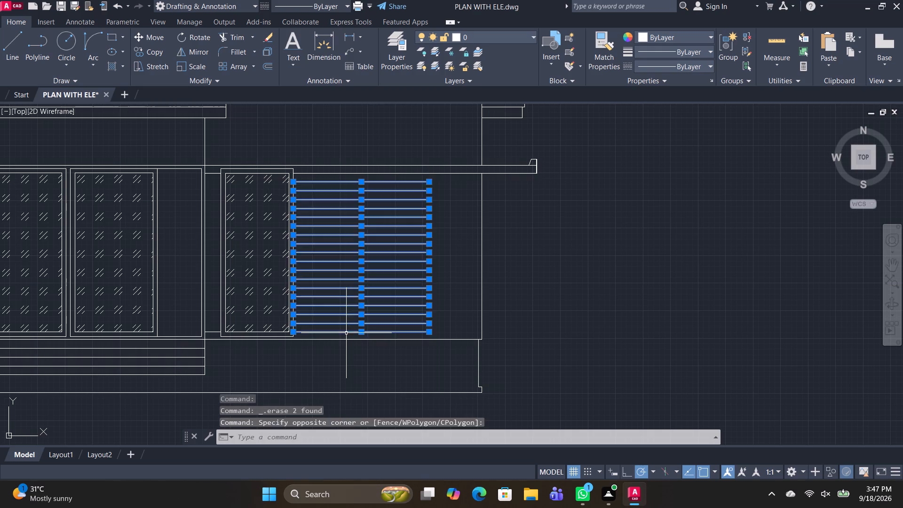
{"action": "key", "text": "Delete"}
Trim away the tower's wall line between the balcony band and the canopy, near the entrance doors.
{"action": "middle_click_drag", "start_coordinate": [301, 174], "coordinate": [364, 310]}
{"action": "type", "text": "TR"}
{"action": "key", "text": "space"}
{"action": "scroll", "coordinate": [263, 323], "scroll_direction": "up", "scroll_amount": 1}
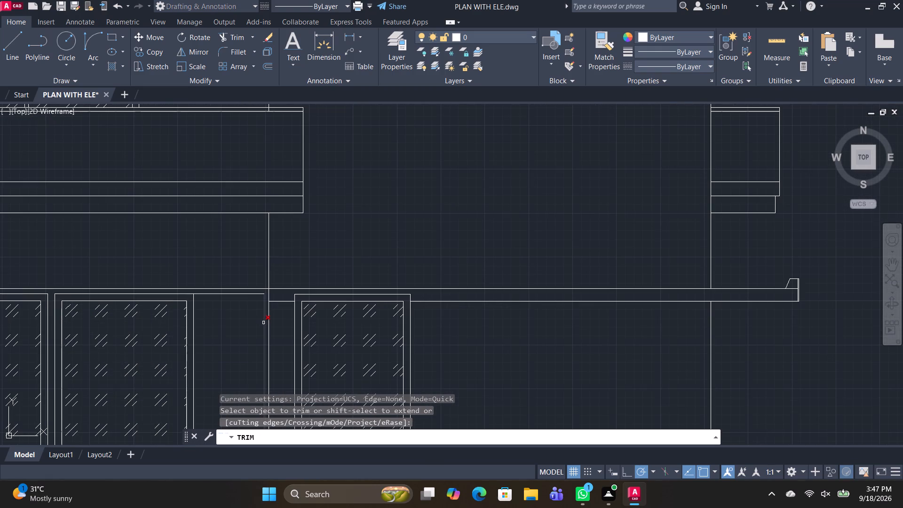
{"action": "left_click", "coordinate": [269, 294]}
{"action": "left_click", "coordinate": [268, 286]}
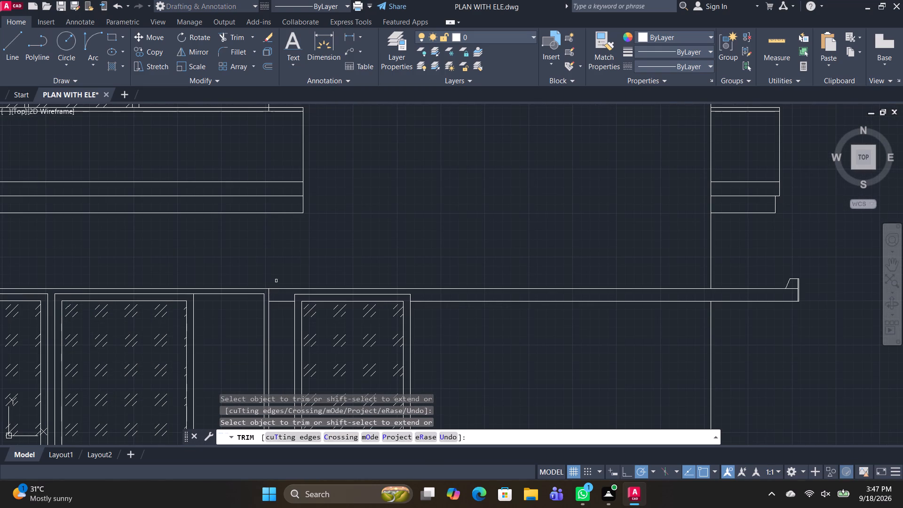
{"action": "scroll", "coordinate": [368, 244], "scroll_direction": "down", "scroll_amount": 2}
{"action": "middle_click_drag", "start_coordinate": [404, 239], "coordinate": [440, 251]}
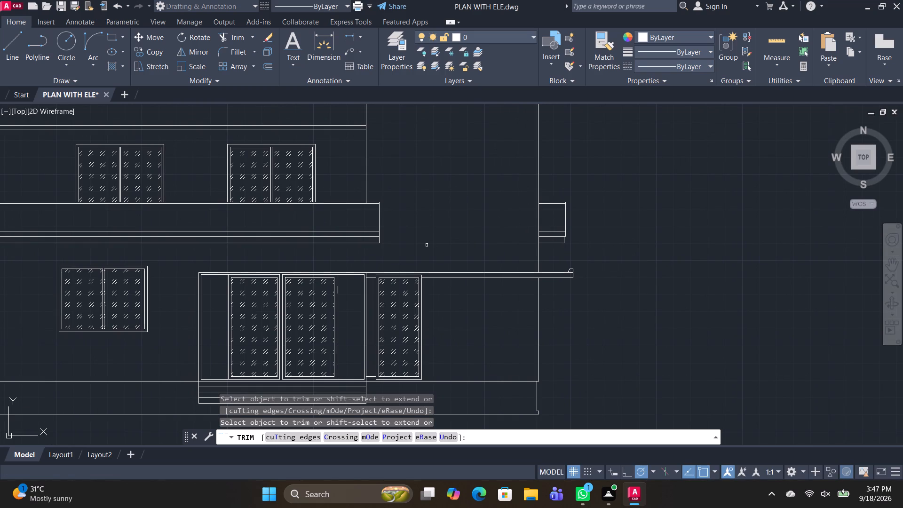
{"action": "middle_click_drag", "start_coordinate": [340, 156], "coordinate": [370, 229]}
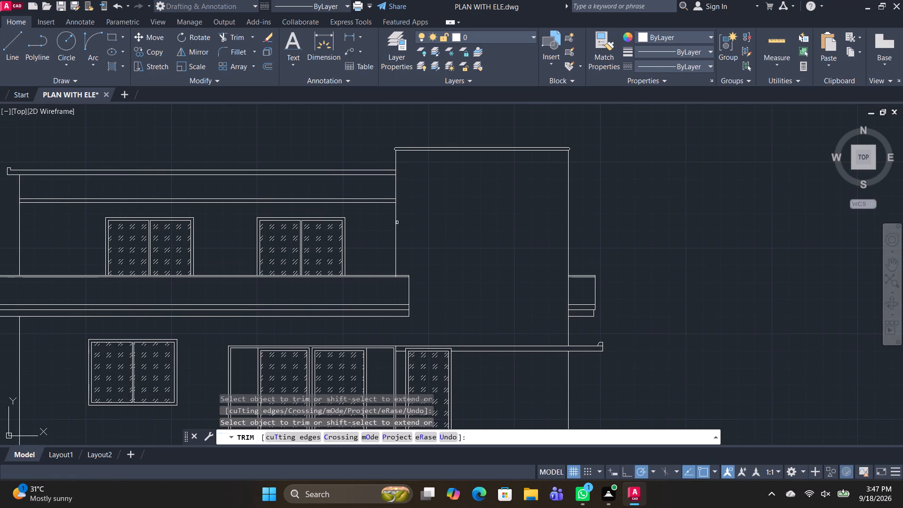
{"action": "key", "text": "space"}
Extend the two horizontal band lines above the first floor windows across the tower to its far edge.
{"action": "type", "text": "TR"}
{"action": "key", "text": "space"}
{"action": "left_click_drag", "start_coordinate": [387, 214], "coordinate": [382, 191], "text": "shift"}
{"action": "key", "text": "space"}
{"action": "left_click_drag", "start_coordinate": [443, 218], "coordinate": [431, 203]}
{"action": "left_click", "coordinate": [421, 187]}
{"action": "key", "text": "Escape"}
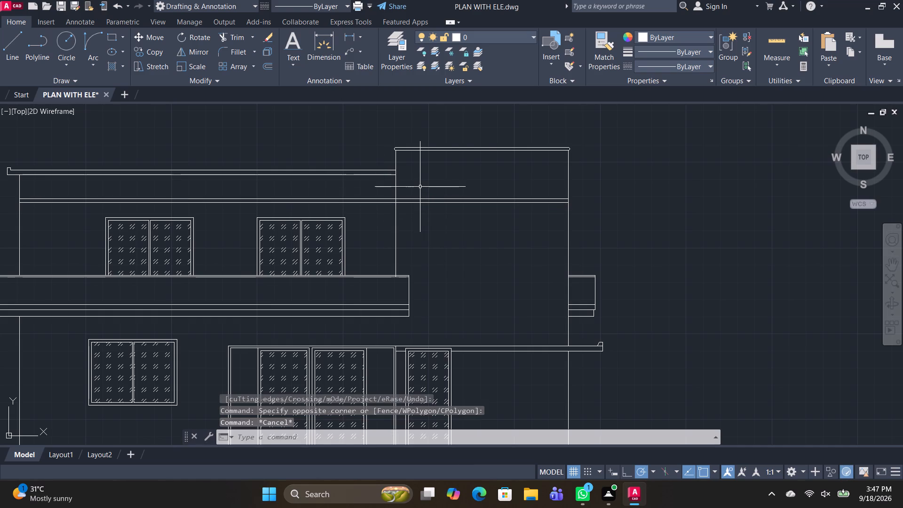
Draw a short vertical line joining the two band lines just inside the tower and trim the stretch between it and the tower wall.
{"action": "type", "text": "L"}
{"action": "key", "text": "space"}
{"action": "scroll", "coordinate": [405, 200], "scroll_direction": "up", "scroll_amount": 3}
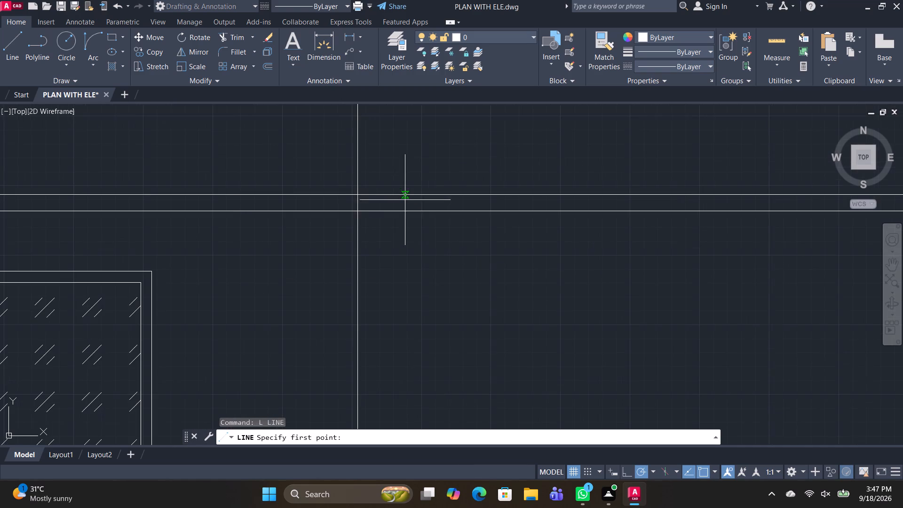
{"action": "left_click", "coordinate": [385, 210]}
{"action": "left_click", "coordinate": [388, 194]}
{"action": "key", "text": "space"}
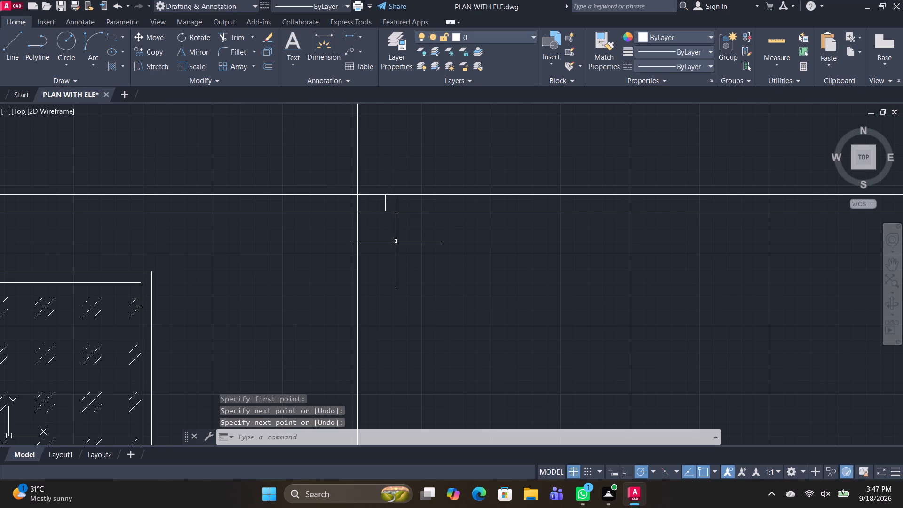
{"action": "key", "text": "t"}
{"action": "type", "text": "R"}
{"action": "key", "text": "space"}
{"action": "left_click_drag", "start_coordinate": [375, 181], "coordinate": [373, 245]}
{"action": "key", "text": "space"}
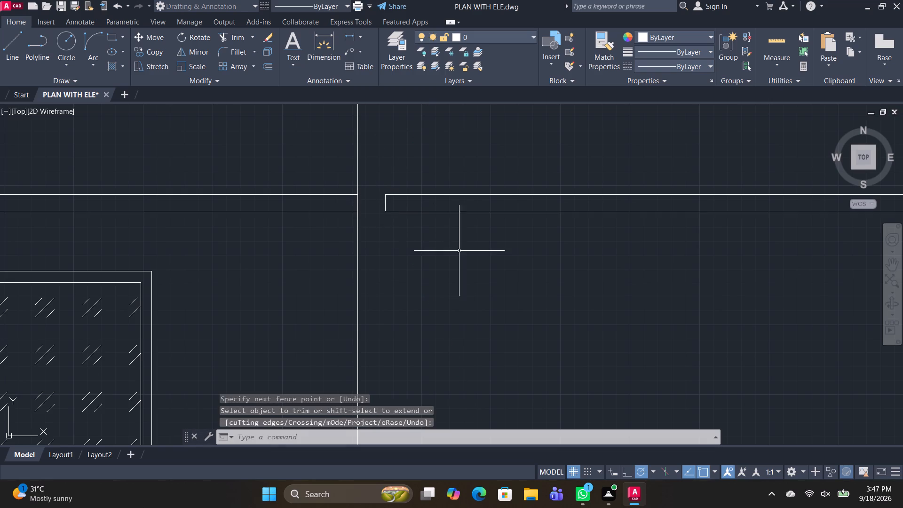
Move the two separated band lines straight up along the tower's far edge, above the adjoining wall's band.
{"action": "left_click_drag", "start_coordinate": [515, 262], "coordinate": [499, 238]}
{"action": "left_click", "coordinate": [428, 164]}
{"action": "type", "text": "M"}
{"action": "key", "text": "space"}
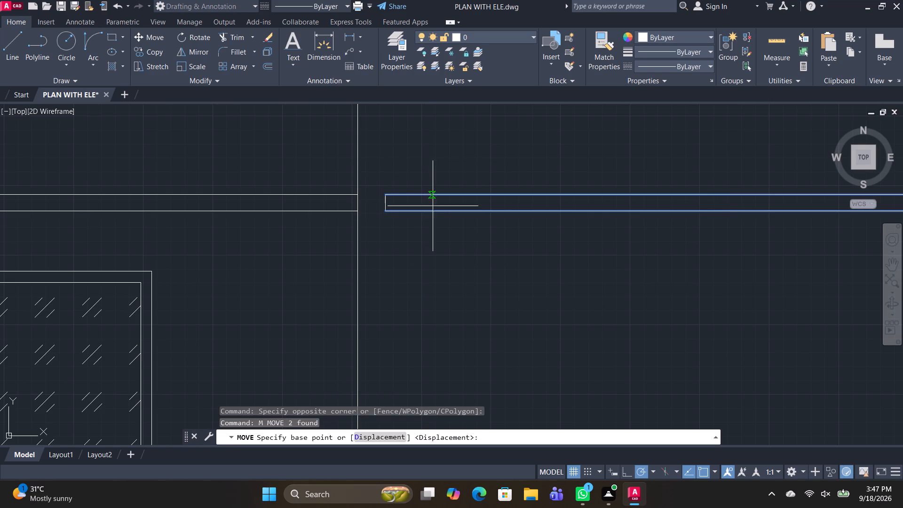
{"action": "scroll", "coordinate": [400, 234], "scroll_direction": "down", "scroll_amount": 2}
{"action": "middle_click_drag", "start_coordinate": [475, 255], "coordinate": [402, 246]}
{"action": "scroll", "coordinate": [543, 219], "scroll_direction": "up", "scroll_amount": 1}
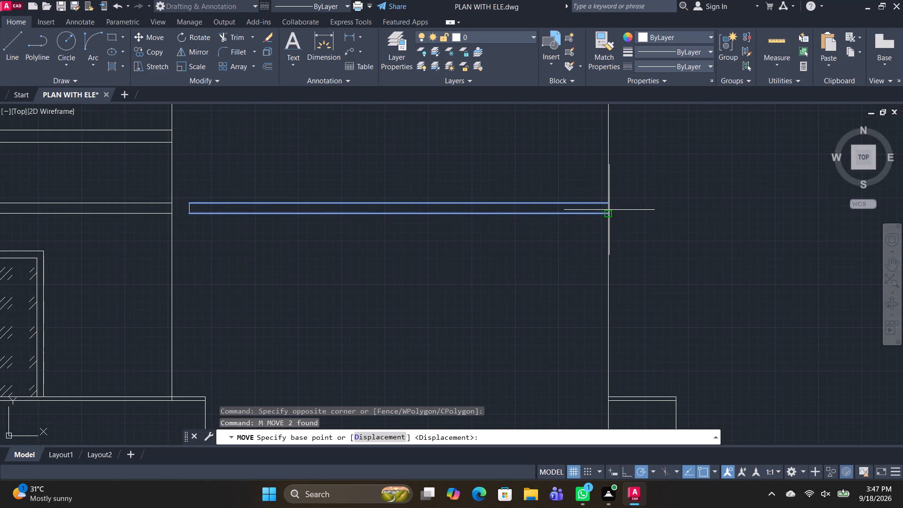
{"action": "left_click", "coordinate": [605, 212]}
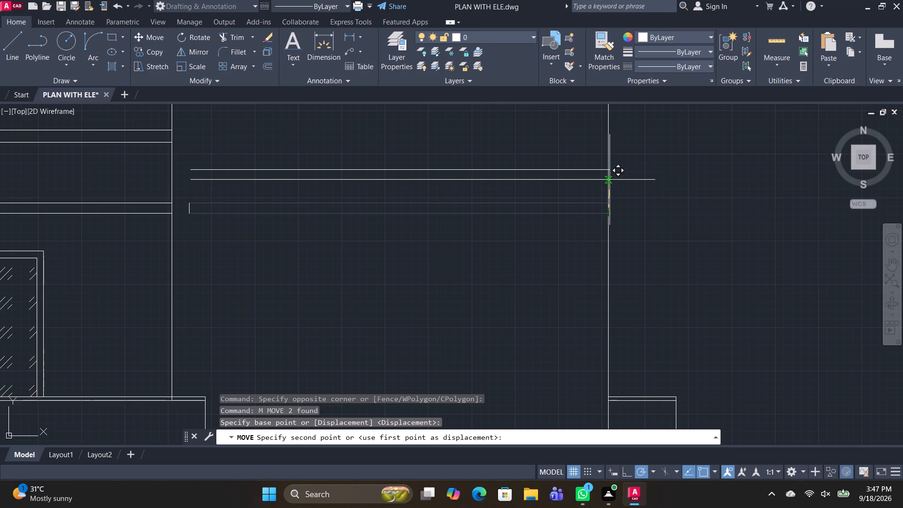
{"action": "left_click", "coordinate": [607, 174]}
{"action": "key", "text": "space"}
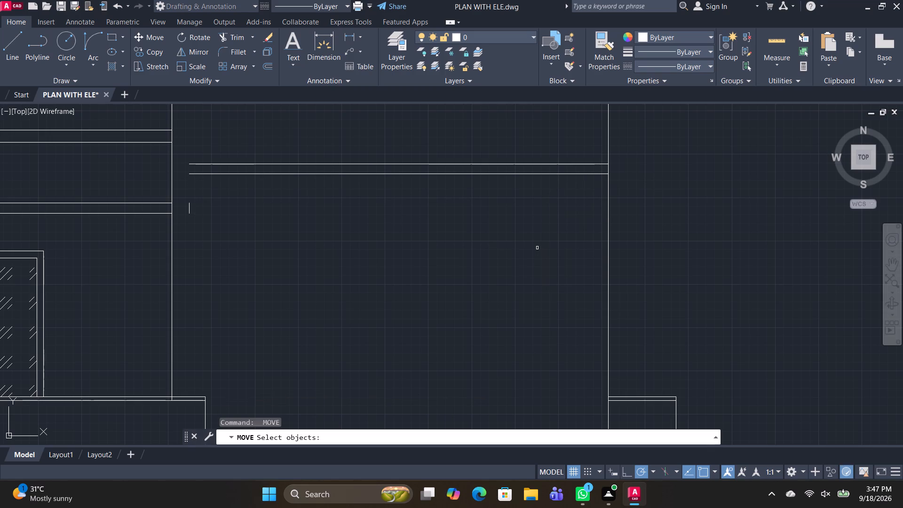
{"action": "type", "text": "TR"}
{"action": "key", "text": "space"}
{"action": "key", "text": "Escape"}
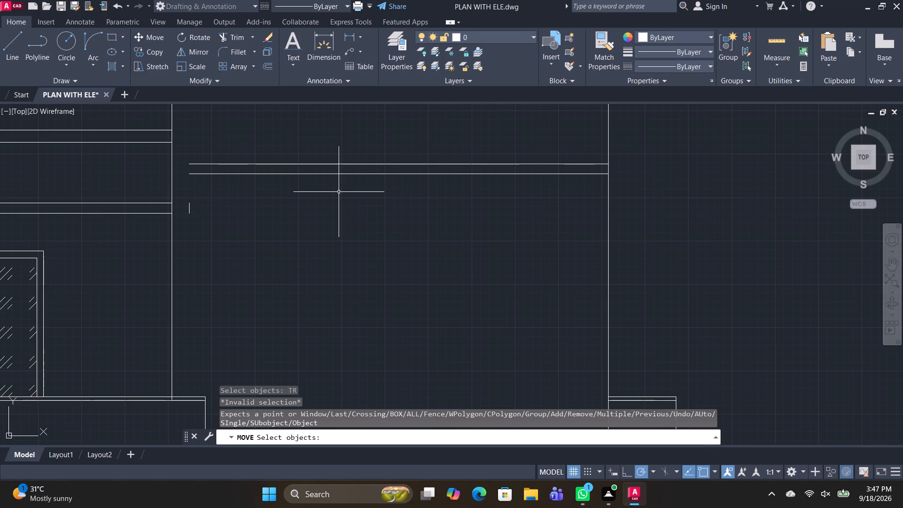
Extend both raised band lines to the tower's near wall line and remove the leftover short vertical line.
{"action": "key", "text": "t"}
{"action": "type", "text": "R"}
{"action": "key", "text": "space"}
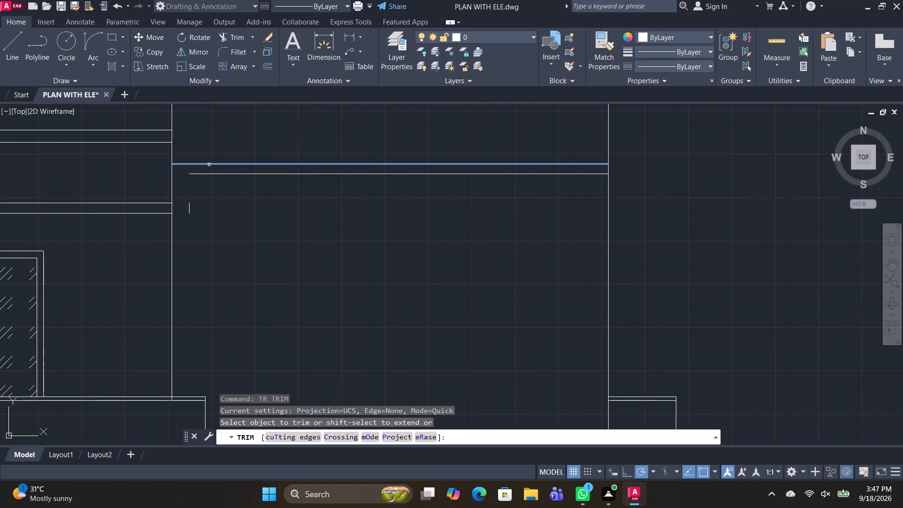
{"action": "left_click", "coordinate": [209, 165], "text": "shift"}
{"action": "left_click", "coordinate": [199, 174], "text": "shift"}
{"action": "left_click_drag", "start_coordinate": [194, 206], "coordinate": [189, 217]}
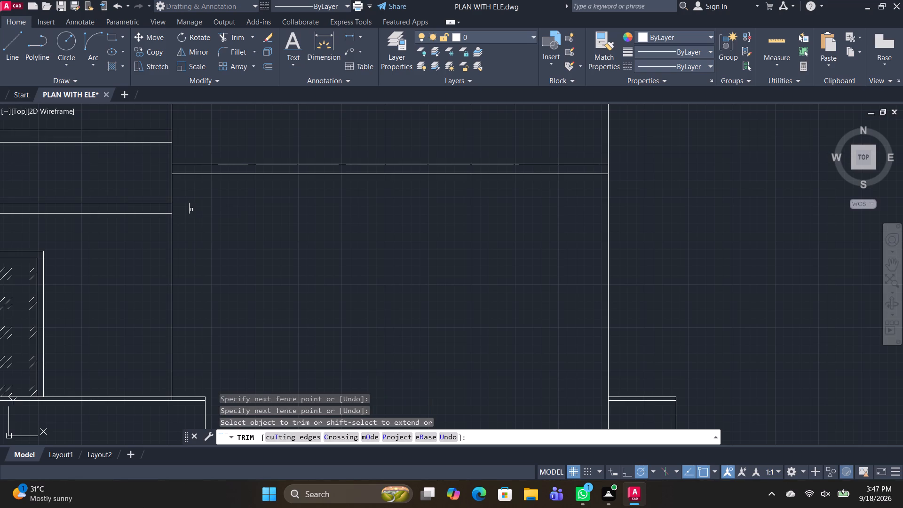
{"action": "left_click", "coordinate": [189, 211]}
{"action": "scroll", "coordinate": [205, 223], "scroll_direction": "down", "scroll_amount": 2}
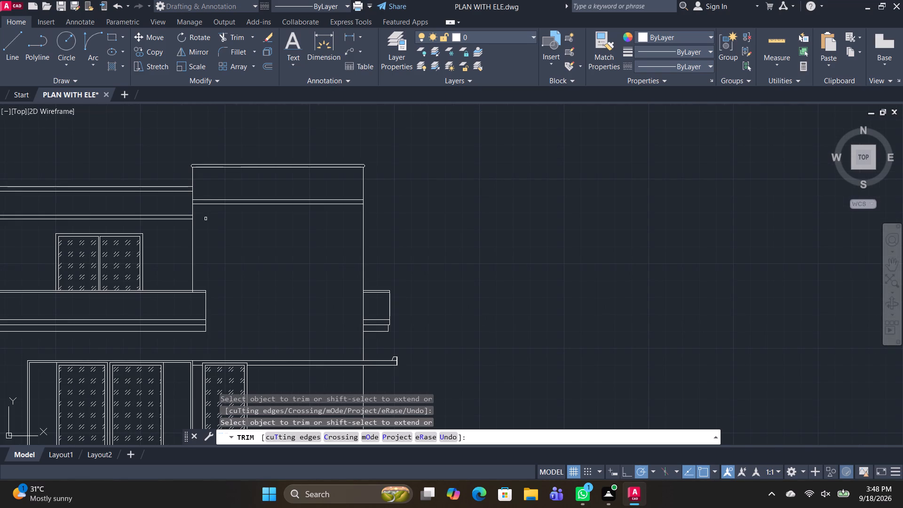
{"action": "middle_click_drag", "start_coordinate": [222, 208], "coordinate": [222, 183]}
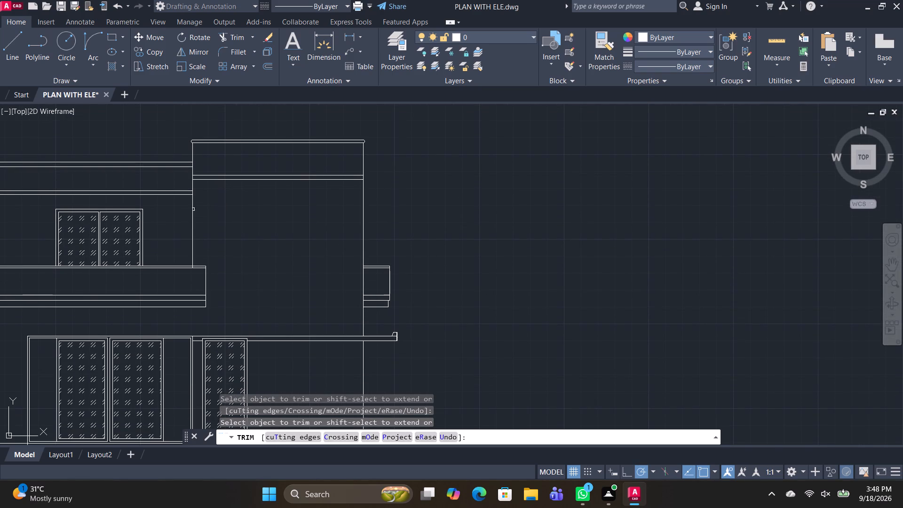
{"action": "middle_click_drag", "start_coordinate": [173, 228], "coordinate": [201, 203]}
{"action": "key", "text": "space"}
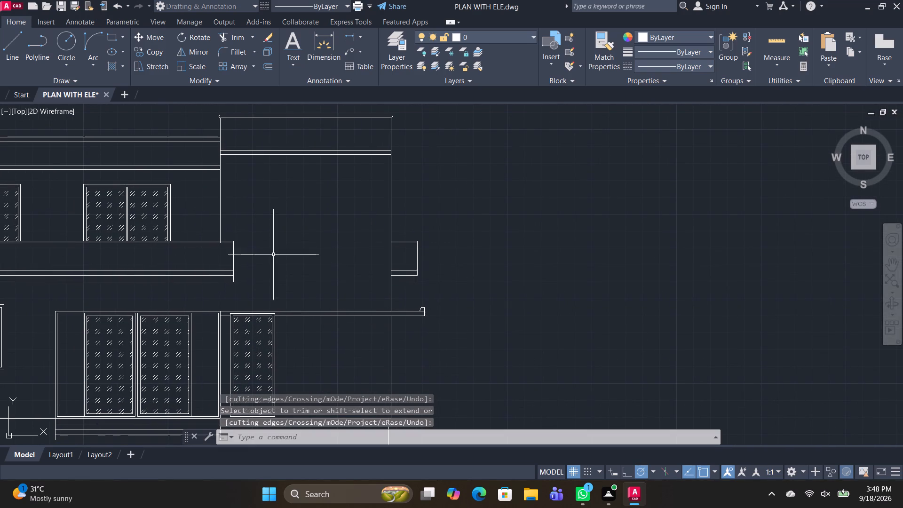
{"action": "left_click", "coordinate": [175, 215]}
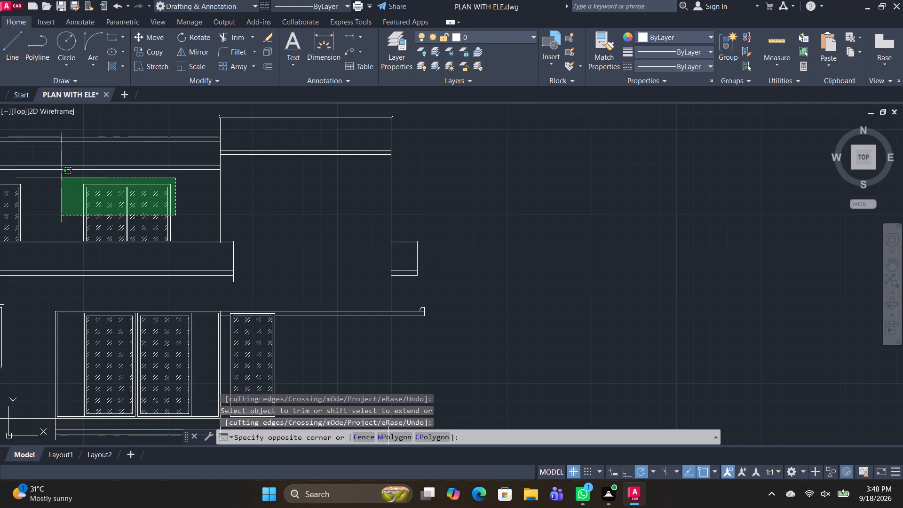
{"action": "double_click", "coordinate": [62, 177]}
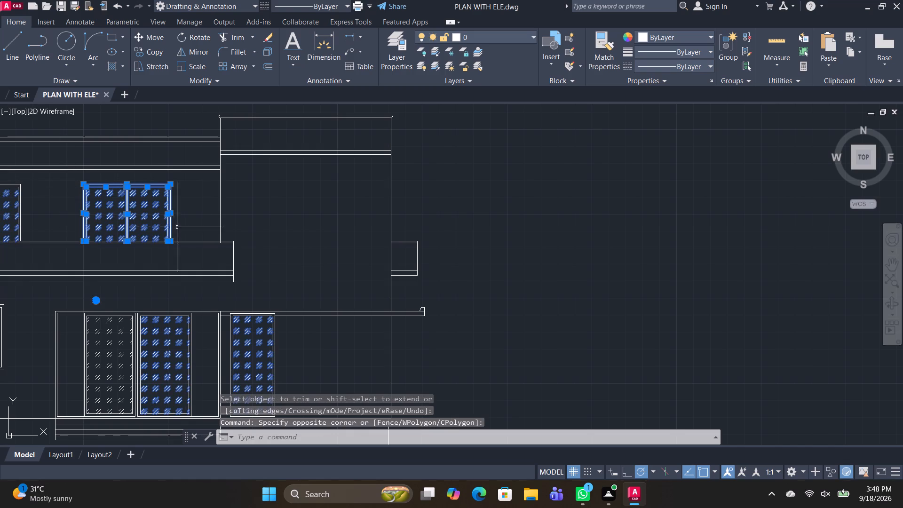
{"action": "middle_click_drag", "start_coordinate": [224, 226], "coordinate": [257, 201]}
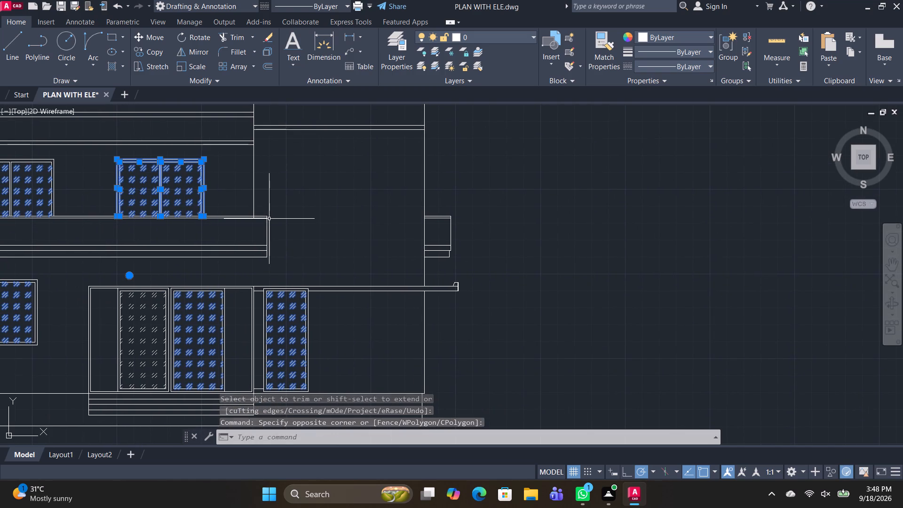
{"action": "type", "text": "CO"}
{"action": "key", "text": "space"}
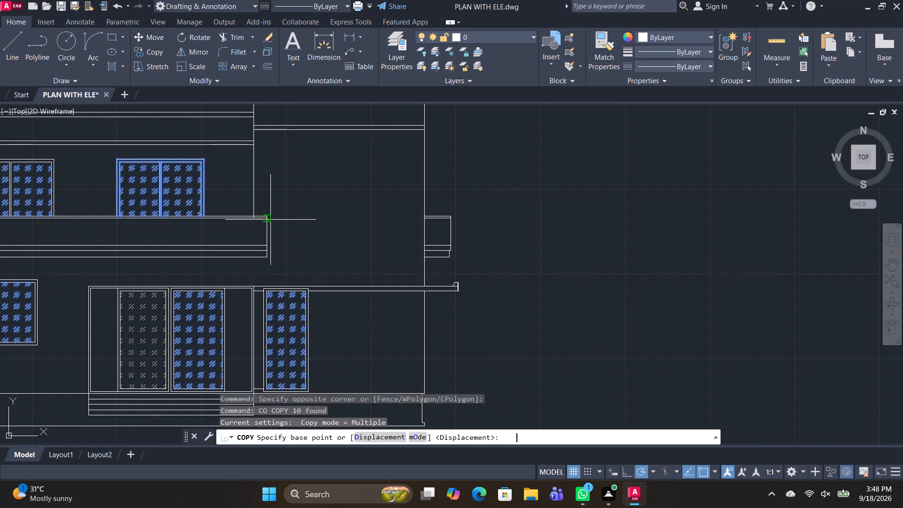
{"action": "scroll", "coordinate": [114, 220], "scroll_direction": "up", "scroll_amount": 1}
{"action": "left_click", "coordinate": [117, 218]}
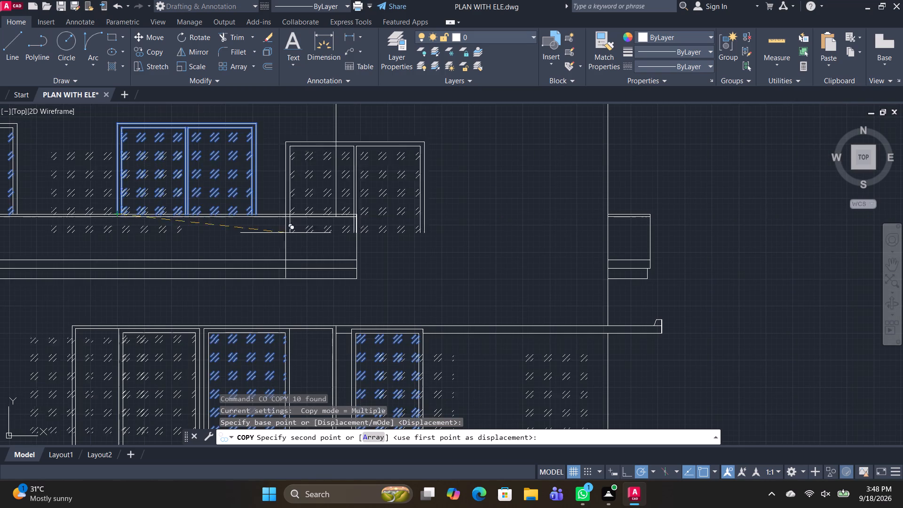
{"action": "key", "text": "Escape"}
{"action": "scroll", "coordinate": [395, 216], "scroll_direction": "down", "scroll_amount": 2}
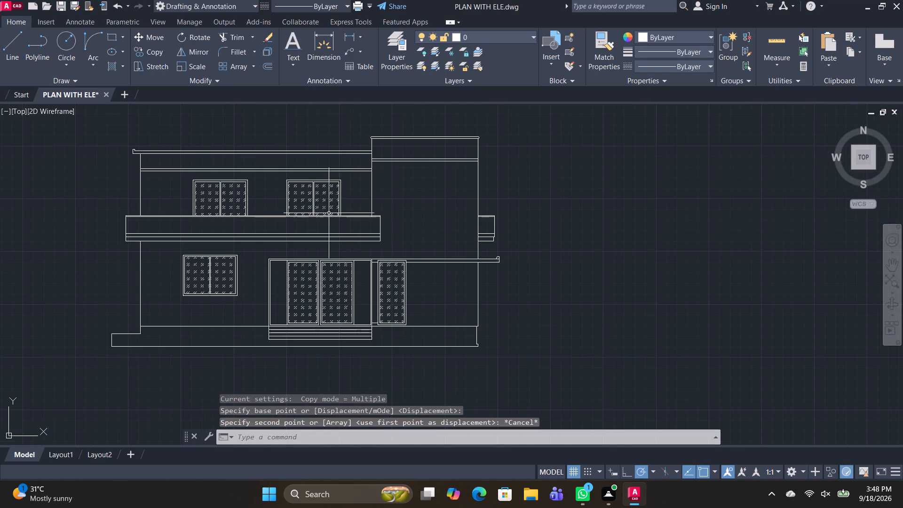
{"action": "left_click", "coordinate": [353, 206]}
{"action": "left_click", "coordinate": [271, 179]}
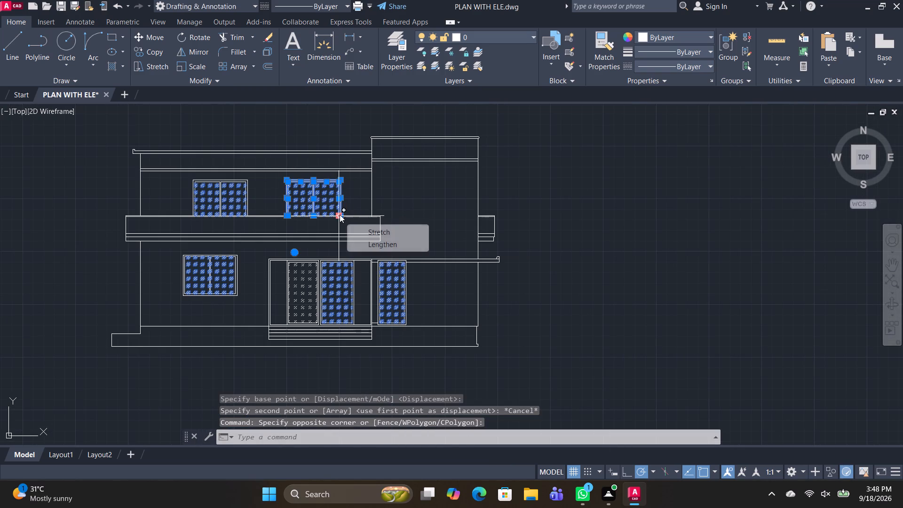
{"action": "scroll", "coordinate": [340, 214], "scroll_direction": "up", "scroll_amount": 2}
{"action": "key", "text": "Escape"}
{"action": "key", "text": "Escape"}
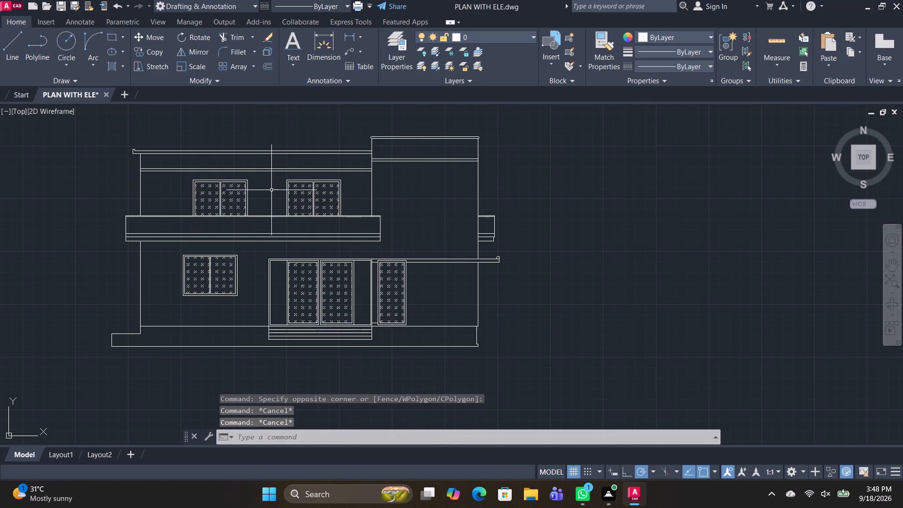
Erase the shared glass hatch from the windows and doors of the copied elevation.
{"action": "left_click", "coordinate": [236, 197]}
{"action": "key", "text": "Delete"}
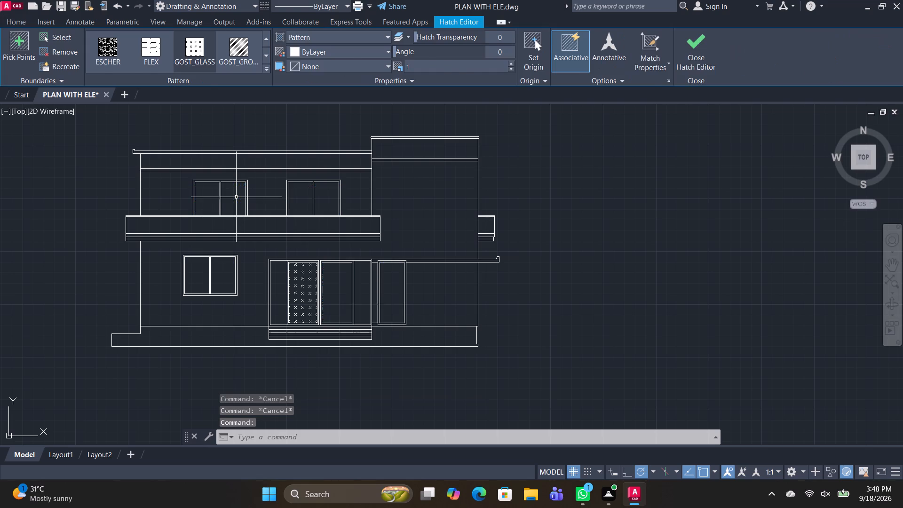
Copy the first floor window nearest the tower about 11'-4" horizontally onto the tower face, keeping the same sill level.
{"action": "left_click", "coordinate": [349, 198]}
{"action": "left_click", "coordinate": [270, 176]}
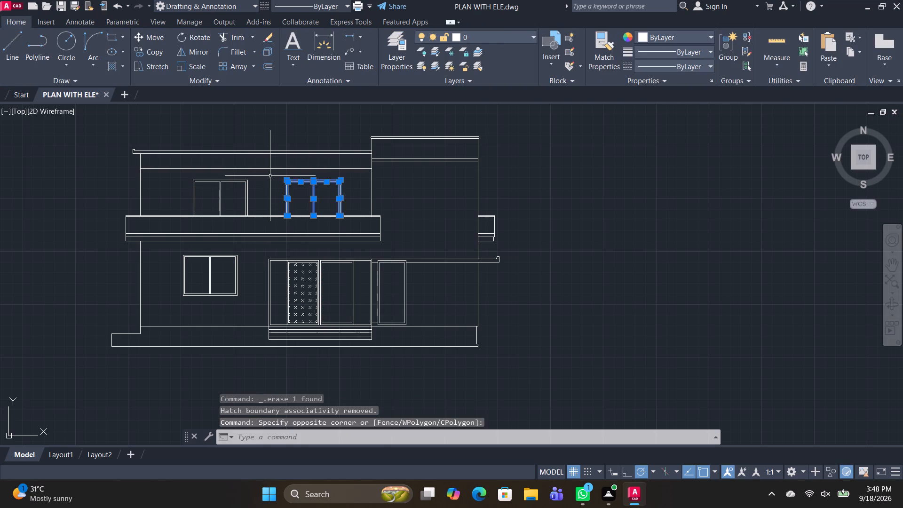
{"action": "type", "text": "CO"}
{"action": "key", "text": "space"}
{"action": "scroll", "coordinate": [295, 222], "scroll_direction": "up", "scroll_amount": 2}
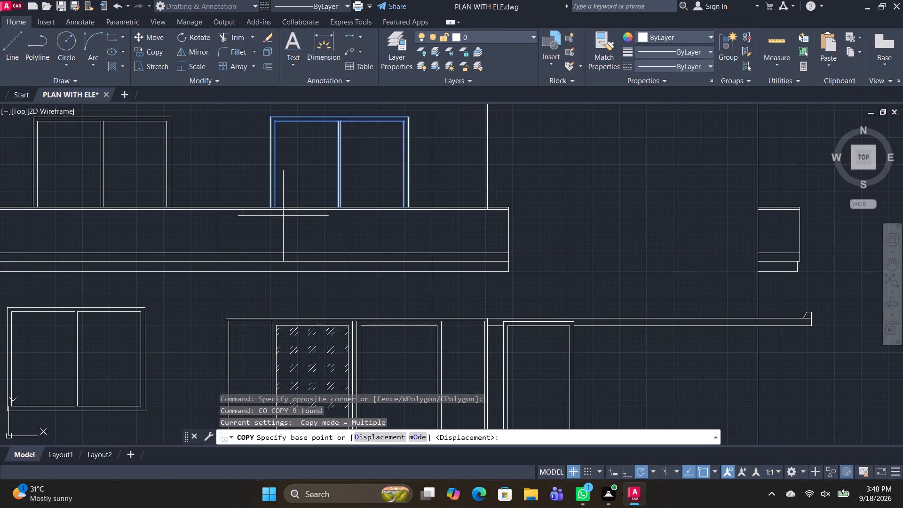
{"action": "left_click", "coordinate": [267, 206]}
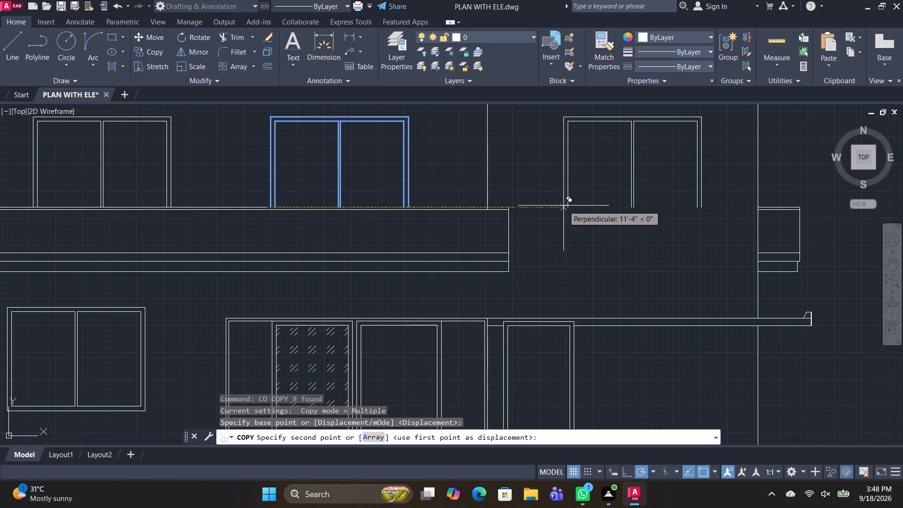
{"action": "left_click", "coordinate": [567, 211]}
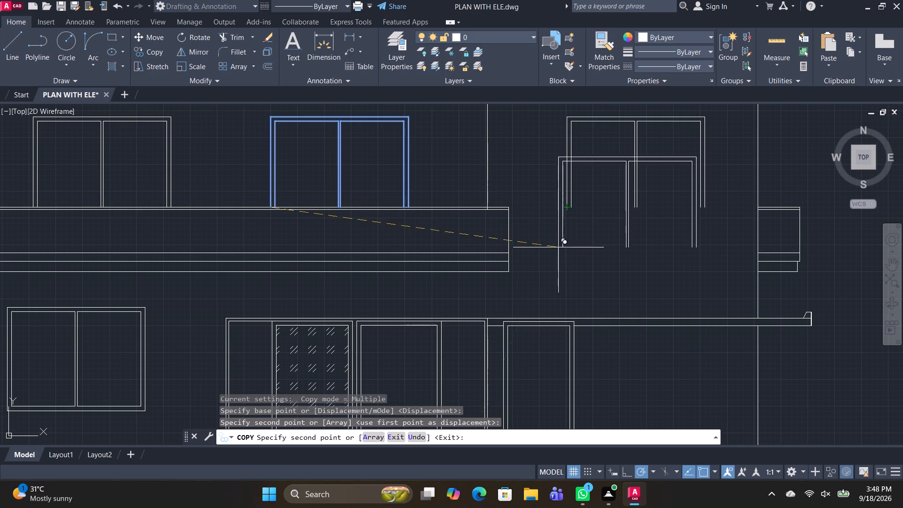
Extend the balcony band's upper and lower lines across the tower face to meet the band portion beyond the tower.
{"action": "key", "text": "space"}
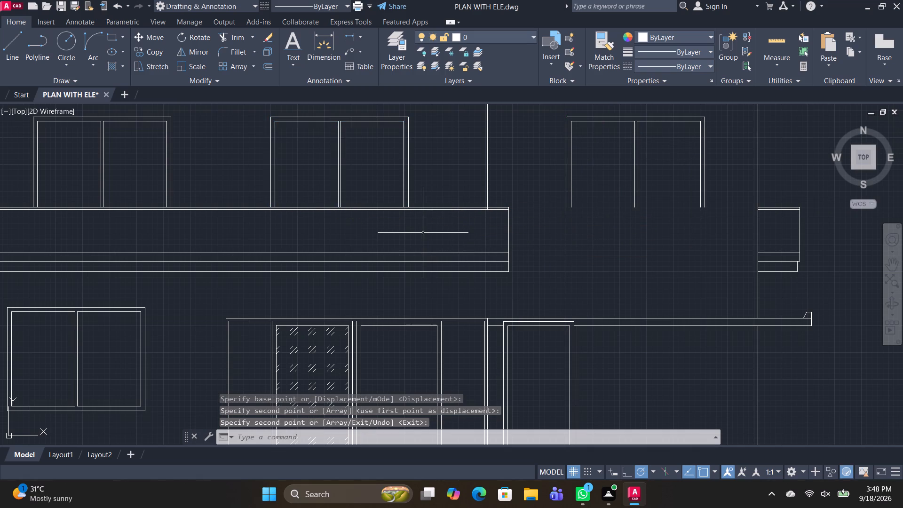
{"action": "type", "text": "TR"}
{"action": "key", "text": "space"}
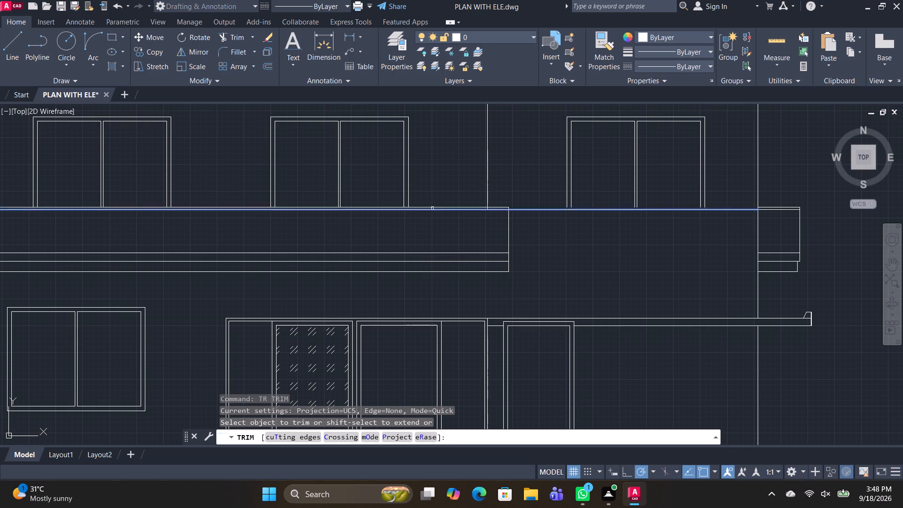
{"action": "left_click", "coordinate": [445, 208], "text": "shift"}
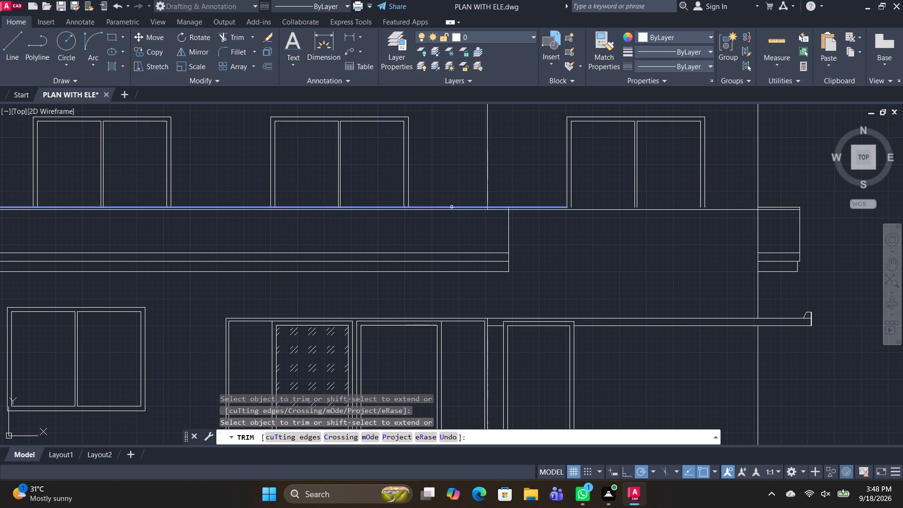
{"action": "left_click", "coordinate": [452, 206], "text": "shift"}
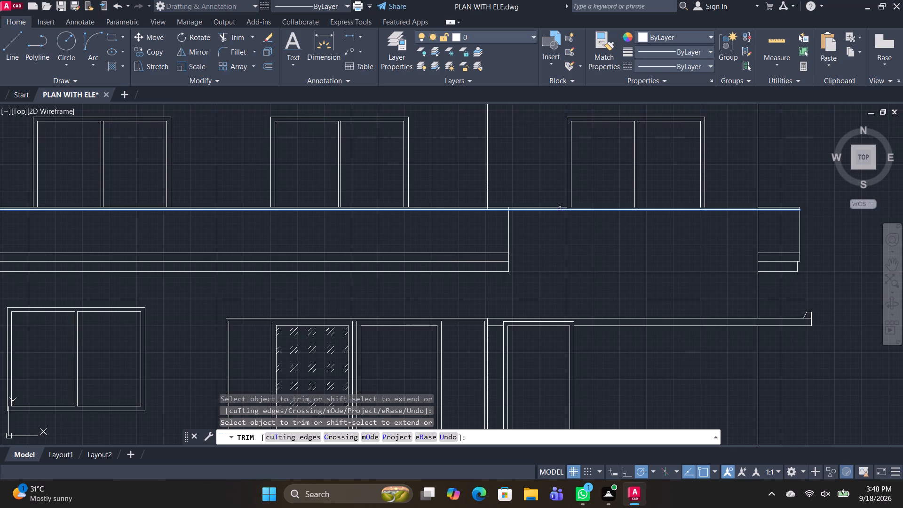
{"action": "left_click", "coordinate": [560, 207], "text": "shift"}
{"action": "left_click", "coordinate": [564, 207], "text": "shift"}
{"action": "left_click", "coordinate": [616, 206], "text": "shift"}
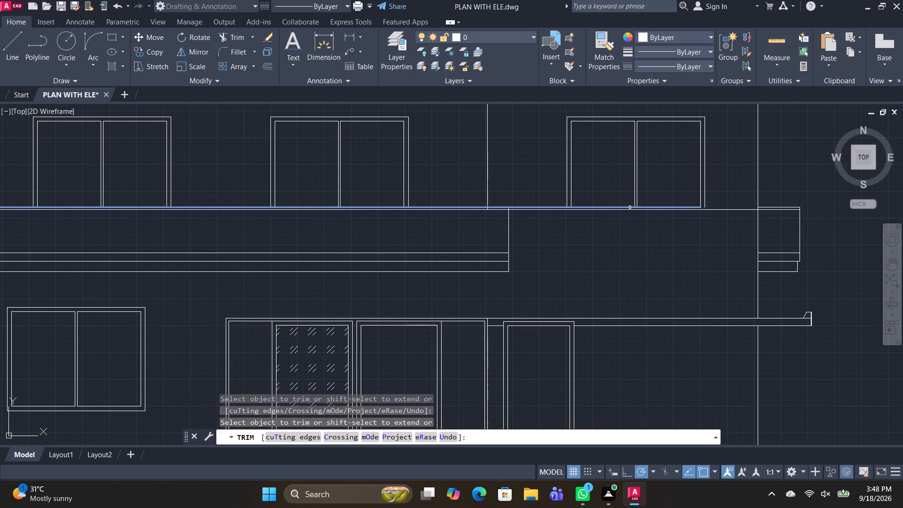
{"action": "left_click", "coordinate": [631, 207], "text": "shift"}
{"action": "left_click", "coordinate": [667, 206], "text": "shift"}
{"action": "left_click", "coordinate": [673, 206], "text": "shift"}
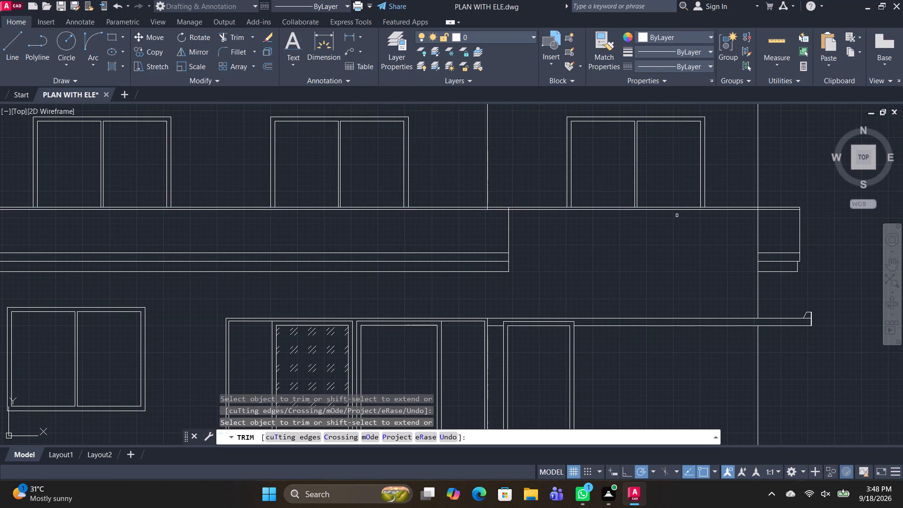
{"action": "left_click_drag", "start_coordinate": [501, 281], "coordinate": [494, 235], "text": "shift"}
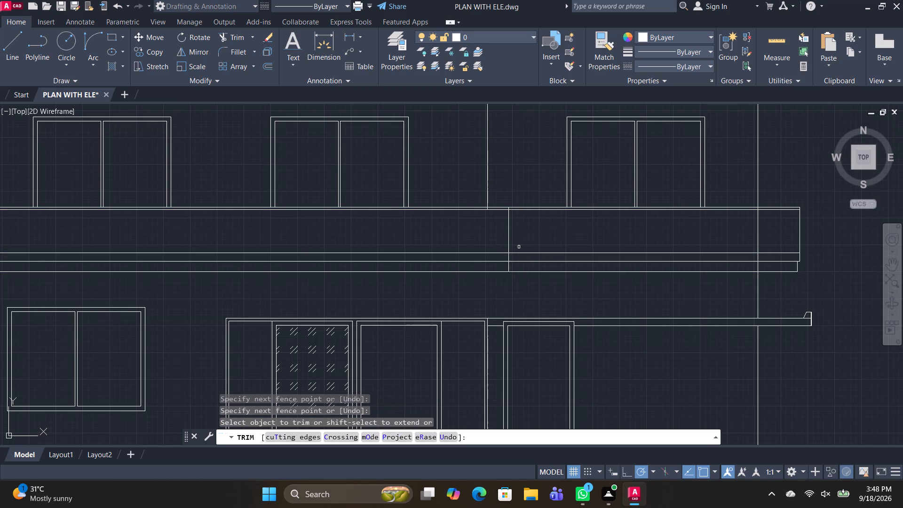
Trim away the band's former vertical end line on the tower and the leftover stubs between its two top lines.
{"action": "left_click_drag", "start_coordinate": [536, 238], "coordinate": [468, 232]}
{"action": "left_click", "coordinate": [508, 257]}
{"action": "left_click", "coordinate": [508, 266]}
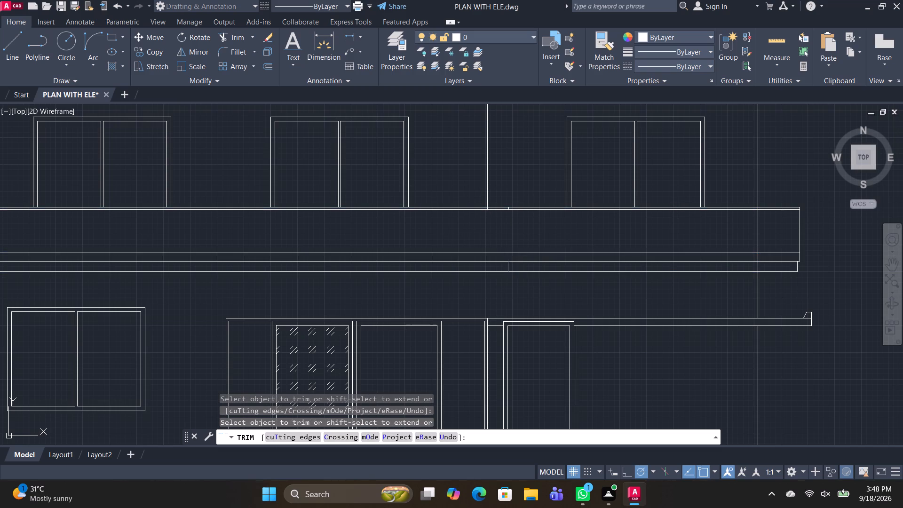
{"action": "scroll", "coordinate": [591, 258], "scroll_direction": "down", "scroll_amount": 1}
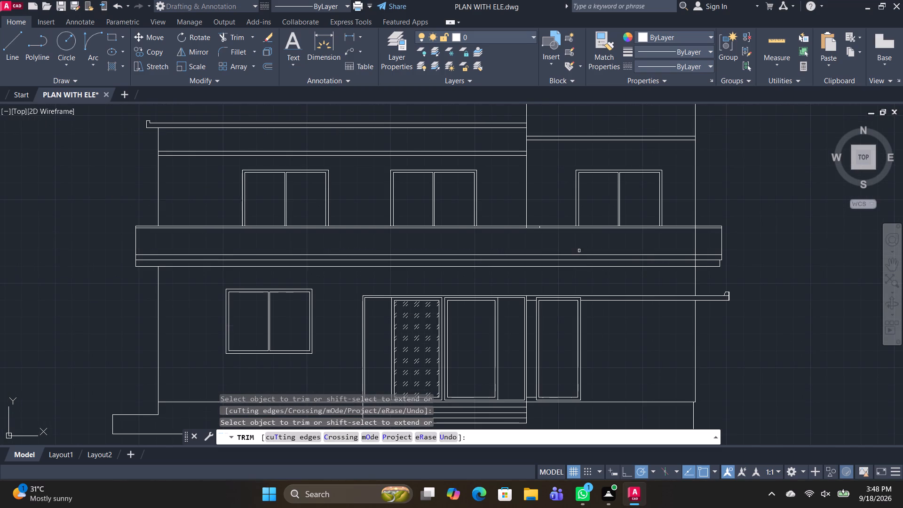
{"action": "scroll", "coordinate": [540, 237], "scroll_direction": "up", "scroll_amount": 2}
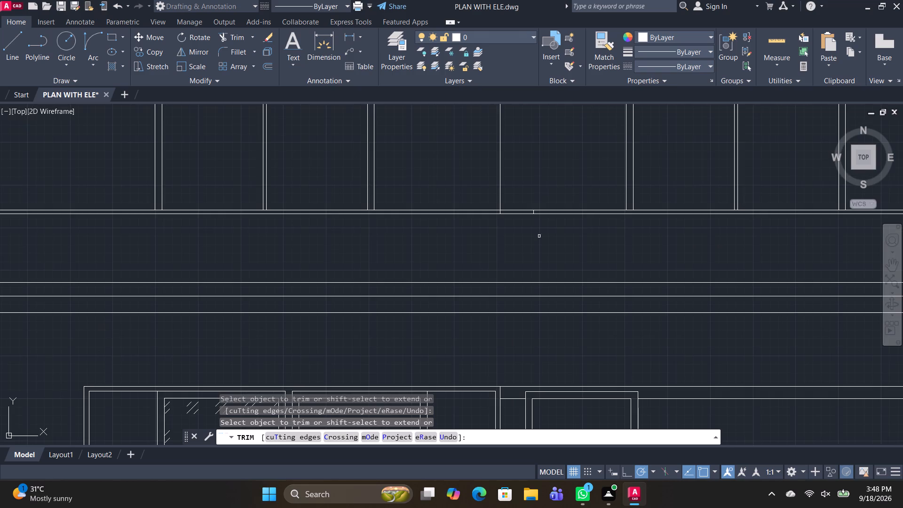
{"action": "scroll", "coordinate": [531, 212], "scroll_direction": "up", "scroll_amount": 2}
{"action": "left_click", "coordinate": [535, 213]}
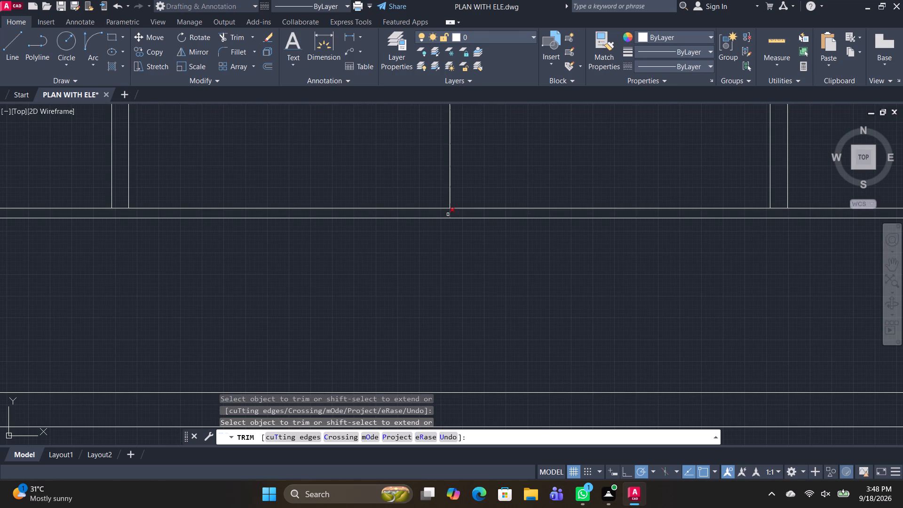
{"action": "left_click", "coordinate": [449, 213]}
Look over the tower from its cap to the ground floor and check the balcony band against the whole elevation.
{"action": "scroll", "coordinate": [317, 210], "scroll_direction": "down", "scroll_amount": 3}
{"action": "middle_click_drag", "start_coordinate": [379, 234], "coordinate": [379, 234]}
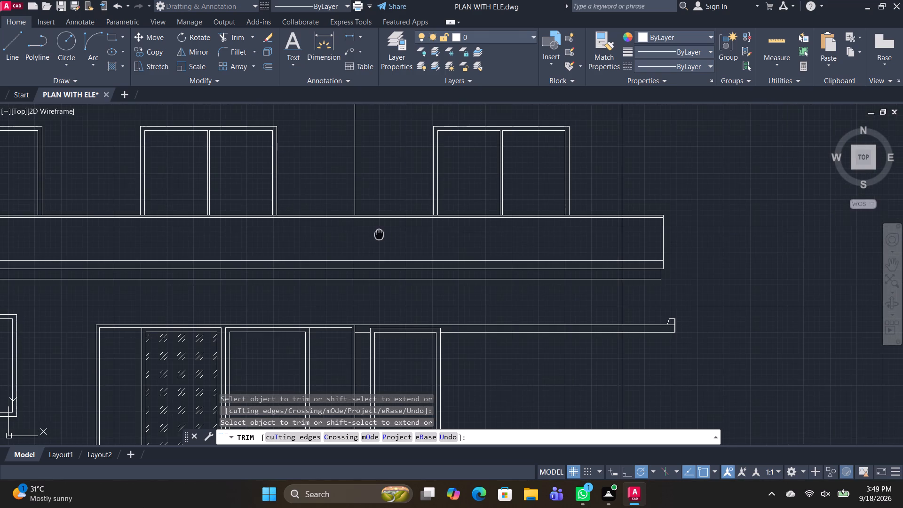
{"action": "middle_click_drag", "start_coordinate": [379, 234], "coordinate": [391, 215]}
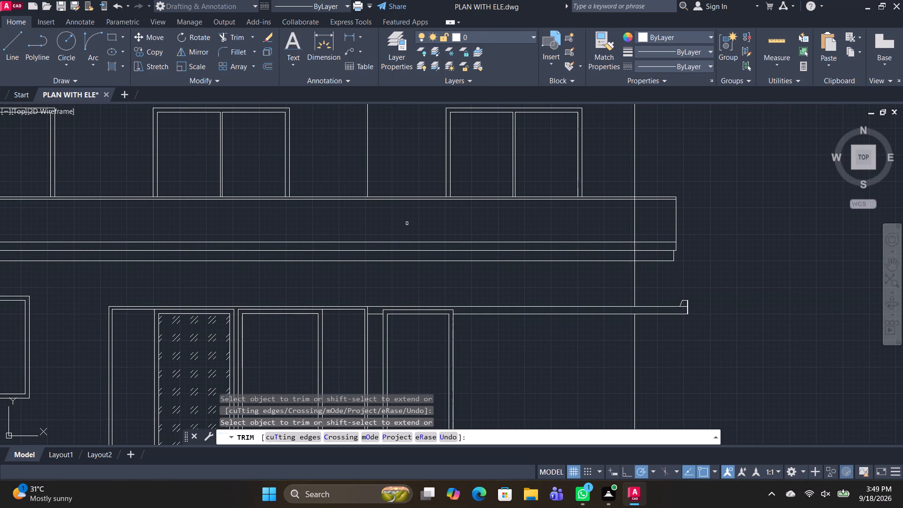
{"action": "middle_click_drag", "start_coordinate": [411, 242], "coordinate": [408, 389]}
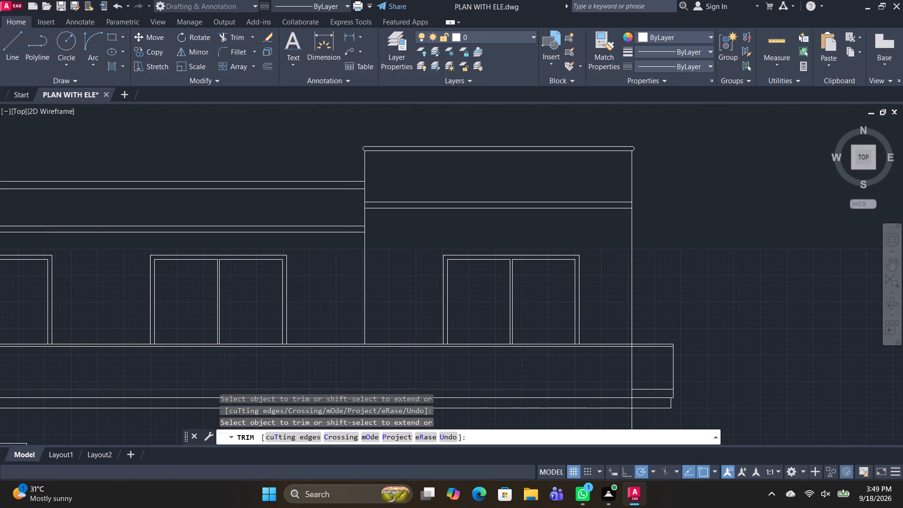
{"action": "middle_click_drag", "start_coordinate": [397, 276], "coordinate": [397, 308]}
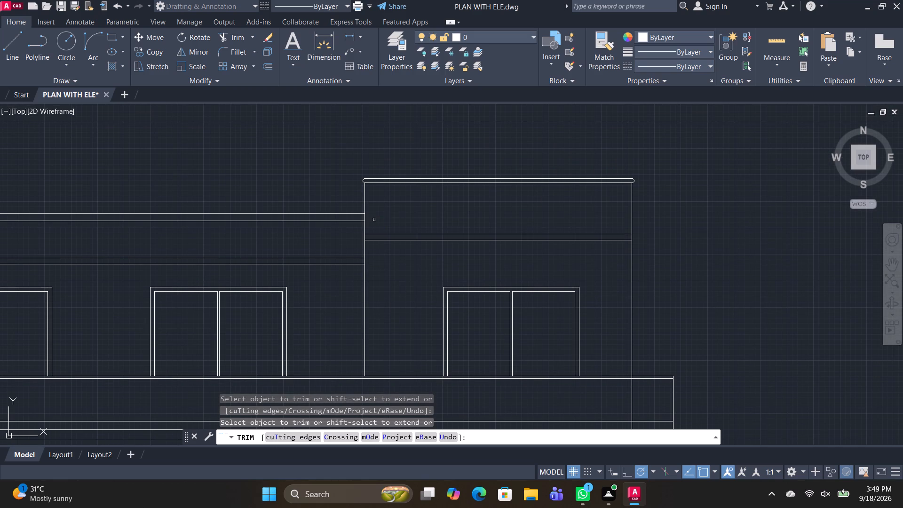
{"action": "middle_click_drag", "start_coordinate": [436, 263], "coordinate": [467, 175]}
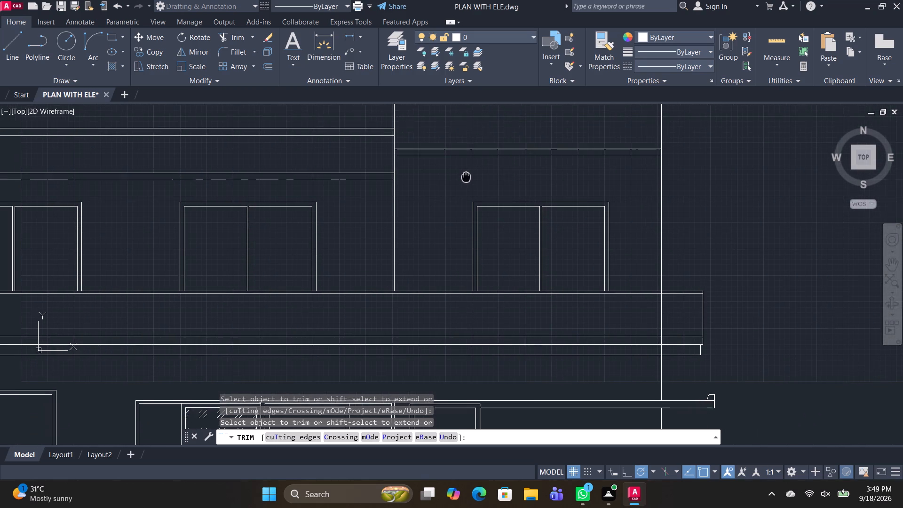
{"action": "middle_click_drag", "start_coordinate": [467, 175], "coordinate": [467, 174]}
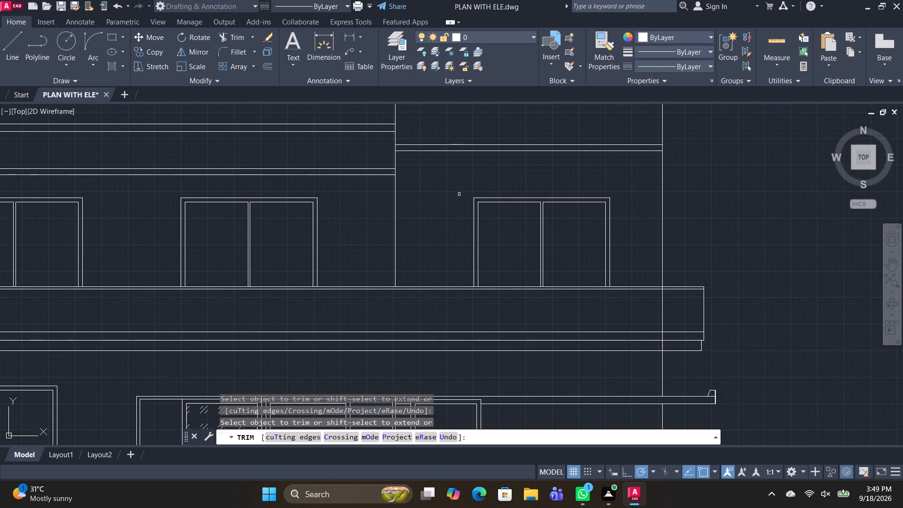
{"action": "middle_click_drag", "start_coordinate": [444, 184], "coordinate": [444, 144]}
{"action": "scroll", "coordinate": [398, 269], "scroll_direction": "down", "scroll_amount": 1}
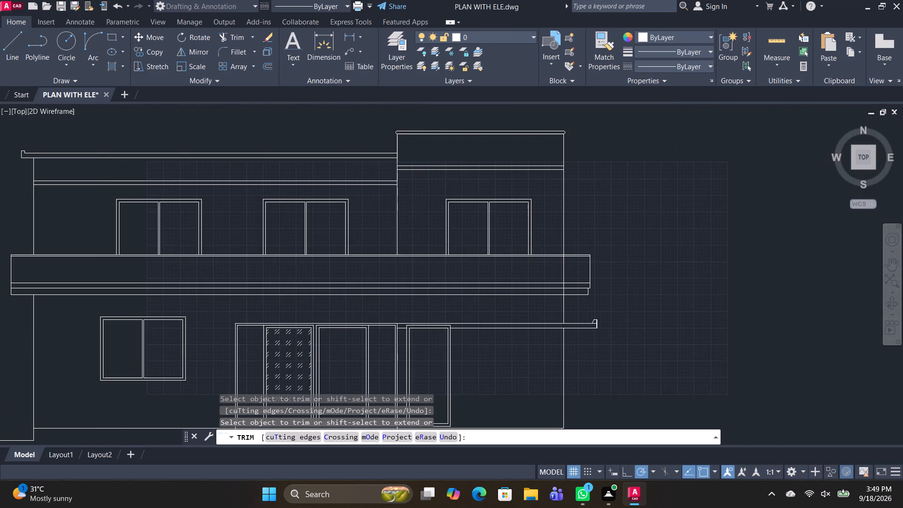
{"action": "middle_click_drag", "start_coordinate": [429, 275], "coordinate": [474, 233]}
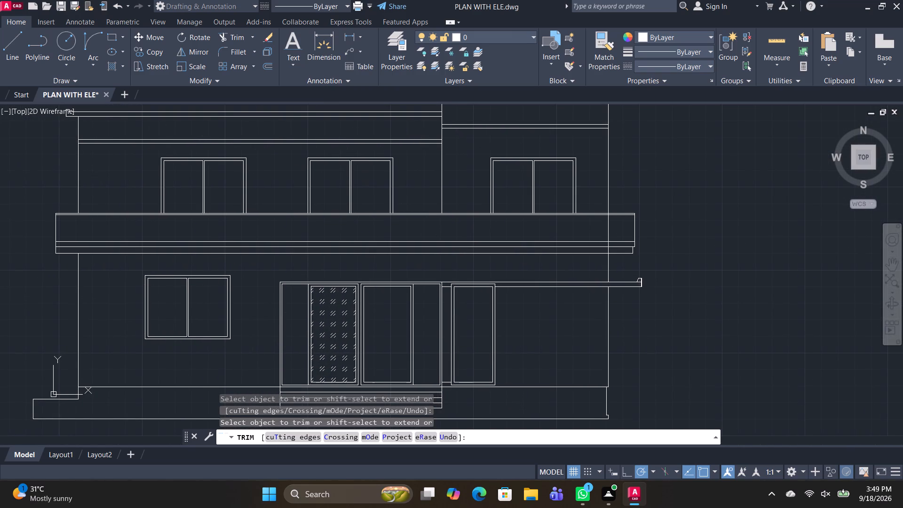
Replace the lowest strip's vertical end line at the balcony band's left end with one set slightly inward.
{"action": "scroll", "coordinate": [71, 258], "scroll_direction": "up", "scroll_amount": 2}
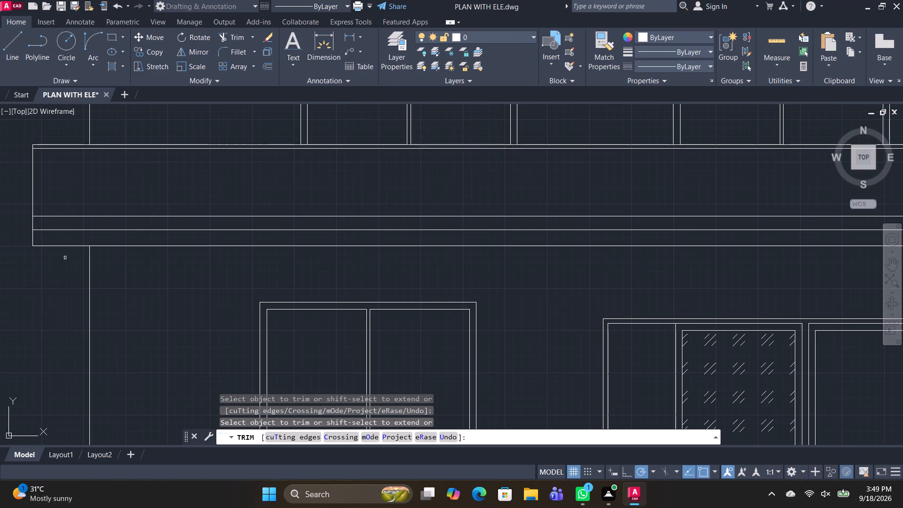
{"action": "left_click", "coordinate": [32, 238]}
{"action": "type", "text": "L"}
{"action": "key", "text": "space"}
{"action": "key", "text": "Escape"}
{"action": "type", "text": "L"}
{"action": "key", "text": "space"}
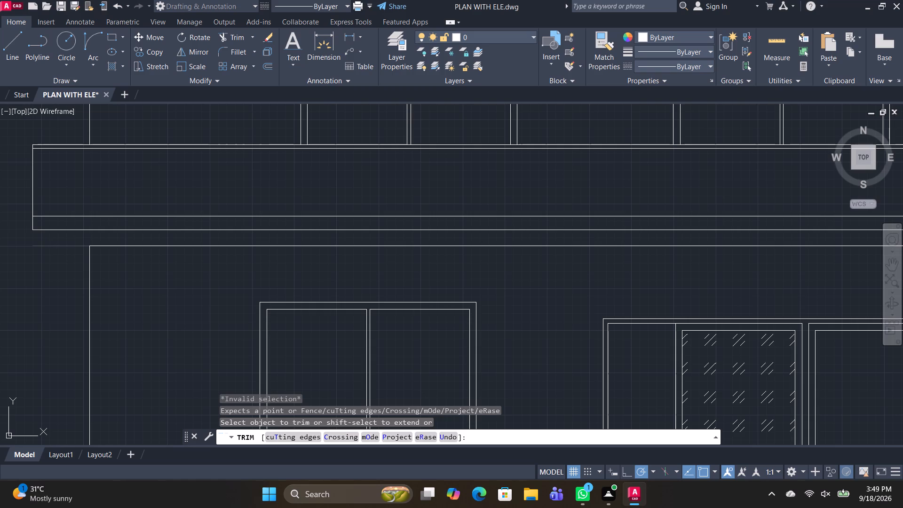
{"action": "key", "text": "Escape"}
{"action": "type", "text": "L"}
{"action": "key", "text": "space"}
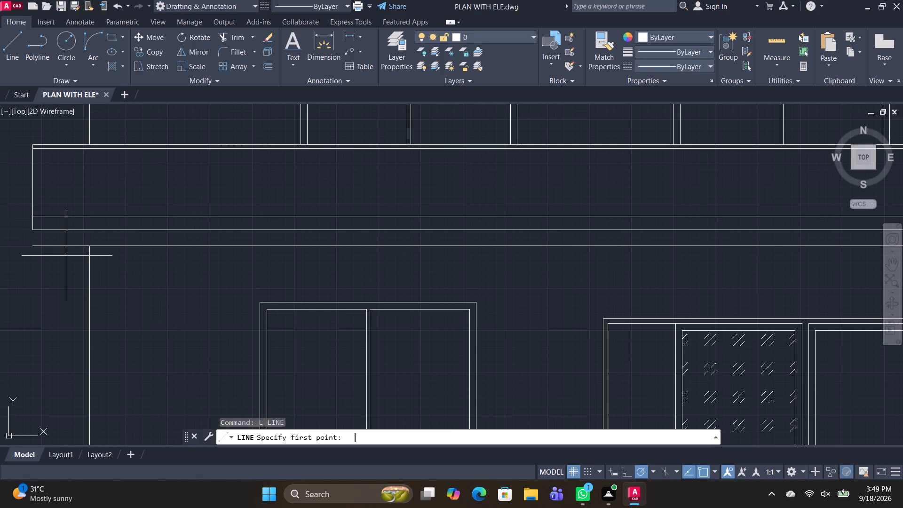
{"action": "left_click", "coordinate": [40, 246]}
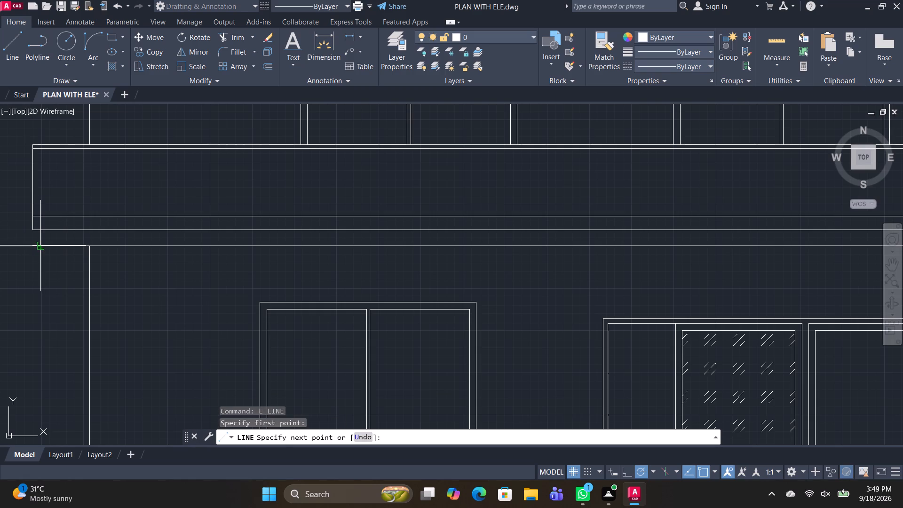
{"action": "left_click", "coordinate": [41, 231]}
{"action": "key", "text": "c"}
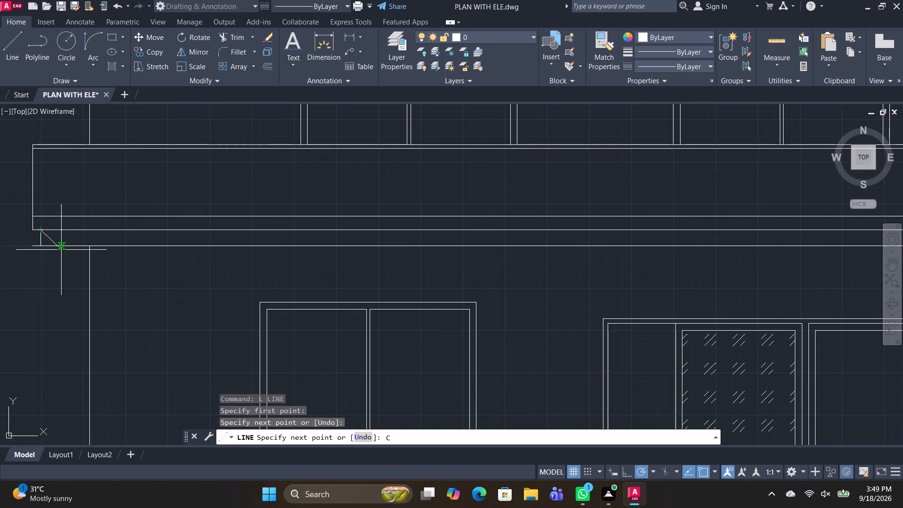
{"action": "key", "text": "space"}
{"action": "key", "text": "space"}
Trim the strip's bottom line where it overhangs the new inset end line.
{"action": "type", "text": "TR"}
{"action": "key", "text": "space"}
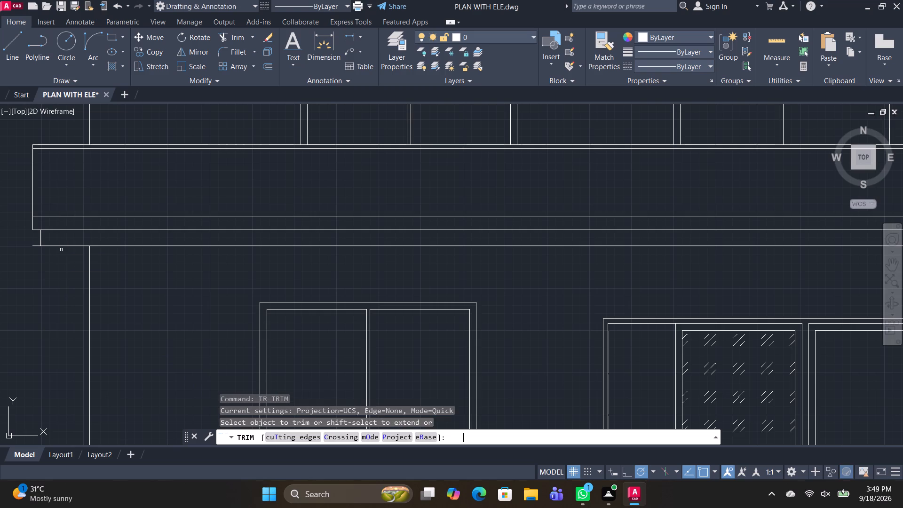
{"action": "left_click", "coordinate": [34, 247]}
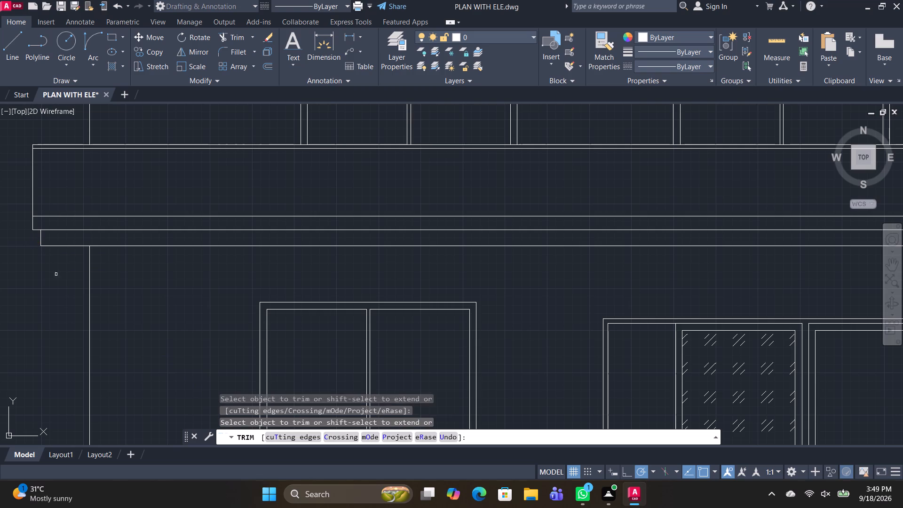
{"action": "scroll", "coordinate": [56, 281], "scroll_direction": "down", "scroll_amount": 3}
{"action": "middle_click_drag", "start_coordinate": [136, 328], "coordinate": [160, 278]}
{"action": "key", "text": "space"}
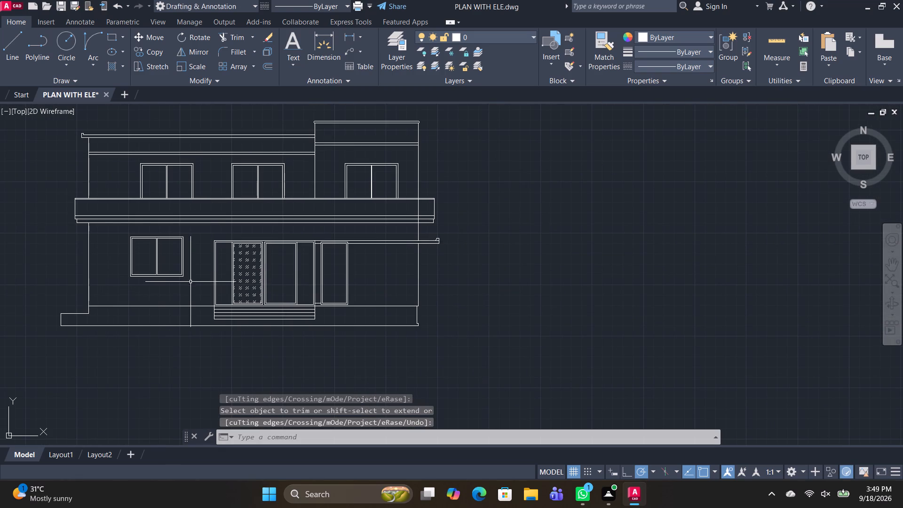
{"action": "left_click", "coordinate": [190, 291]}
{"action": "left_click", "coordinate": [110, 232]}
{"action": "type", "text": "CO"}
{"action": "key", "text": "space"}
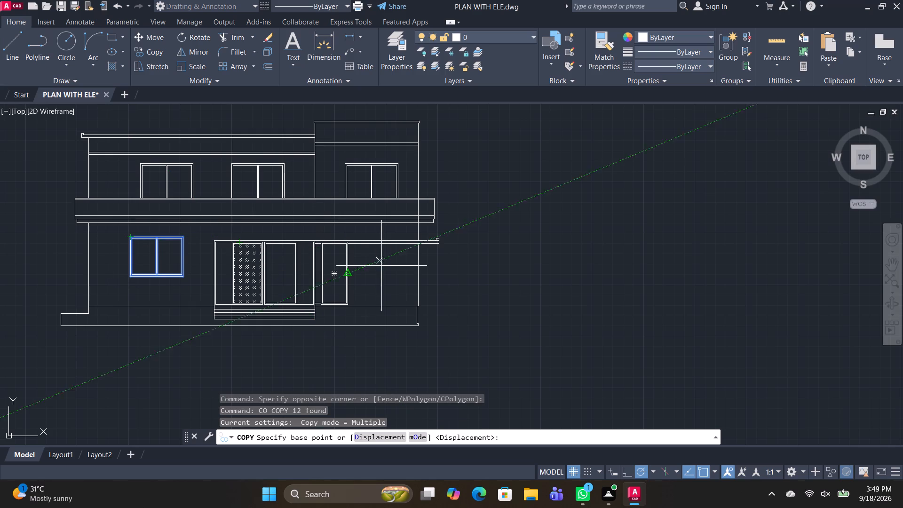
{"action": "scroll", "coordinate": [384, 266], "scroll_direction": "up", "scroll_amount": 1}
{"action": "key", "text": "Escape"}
Trim away the canopy's long horizontal lines from the narrow door across to beyond the tower's outer wall.
{"action": "type", "text": "TR"}
{"action": "key", "text": "space"}
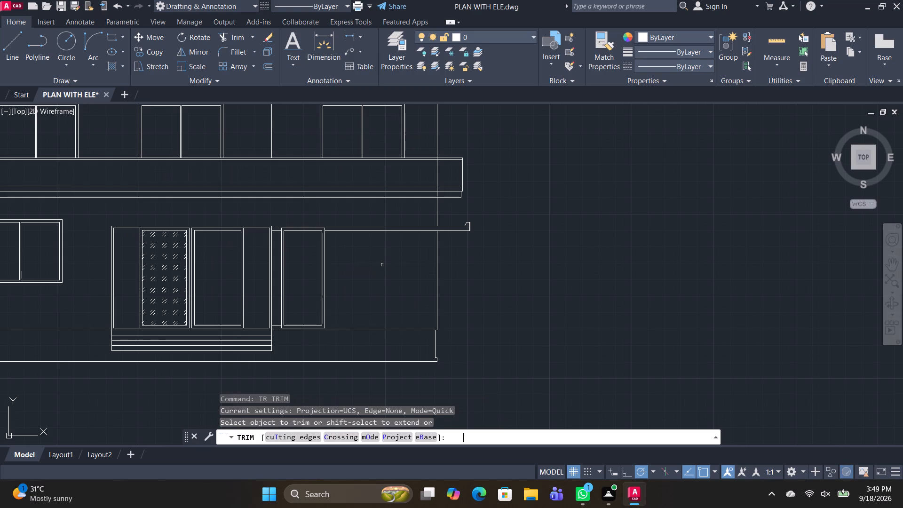
{"action": "scroll", "coordinate": [322, 226], "scroll_direction": "up", "scroll_amount": 2}
{"action": "left_click", "coordinate": [326, 224]}
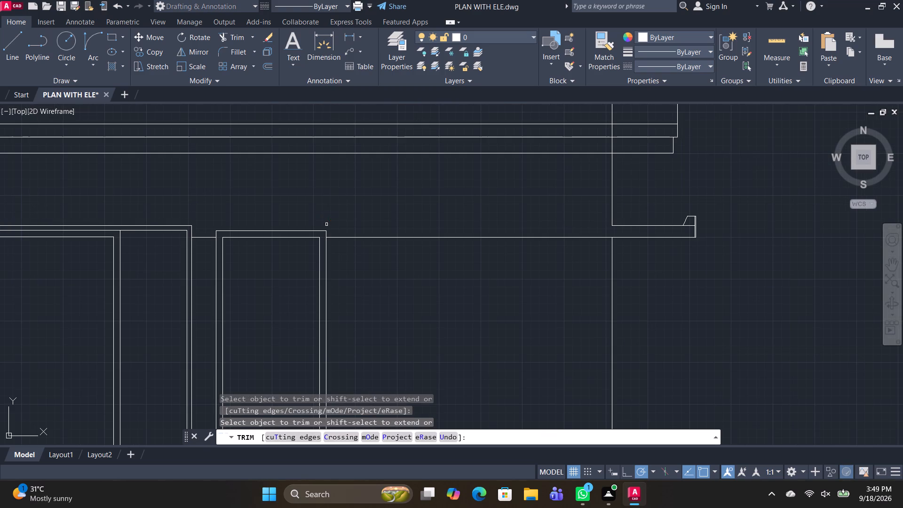
{"action": "left_click_drag", "start_coordinate": [355, 240], "coordinate": [355, 219]}
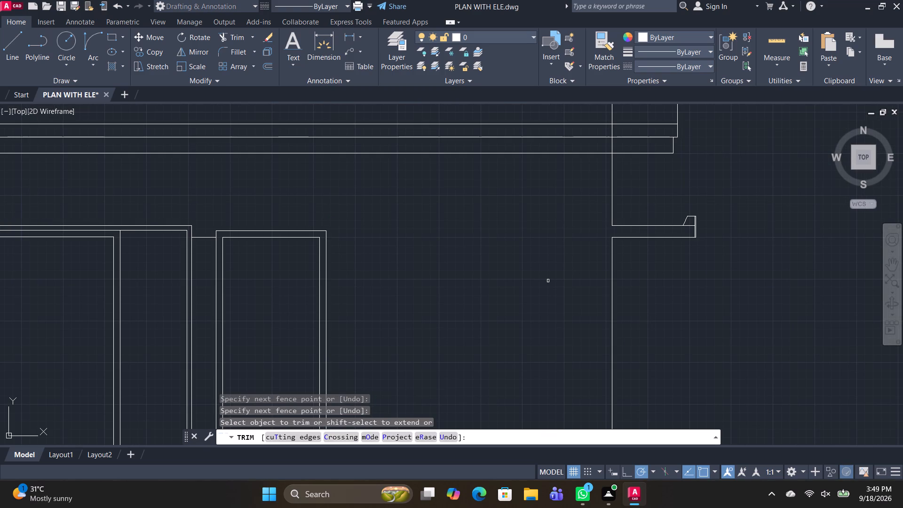
{"action": "left_click_drag", "start_coordinate": [666, 282], "coordinate": [659, 223]}
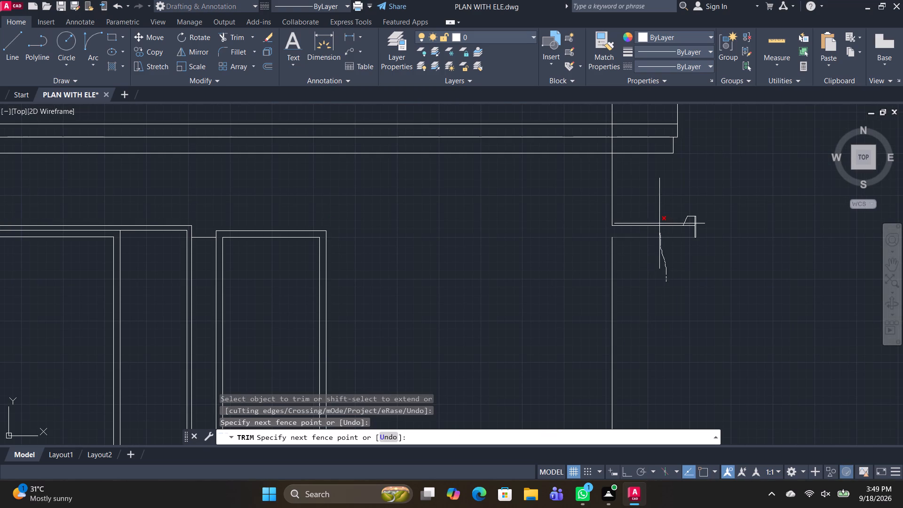
{"action": "left_click_drag", "start_coordinate": [659, 223], "coordinate": [659, 213]}
Remove the canopy's end profile and leftover stubs, and close the gap they leave in the tower's outer wall line.
{"action": "left_click_drag", "start_coordinate": [677, 210], "coordinate": [695, 226]}
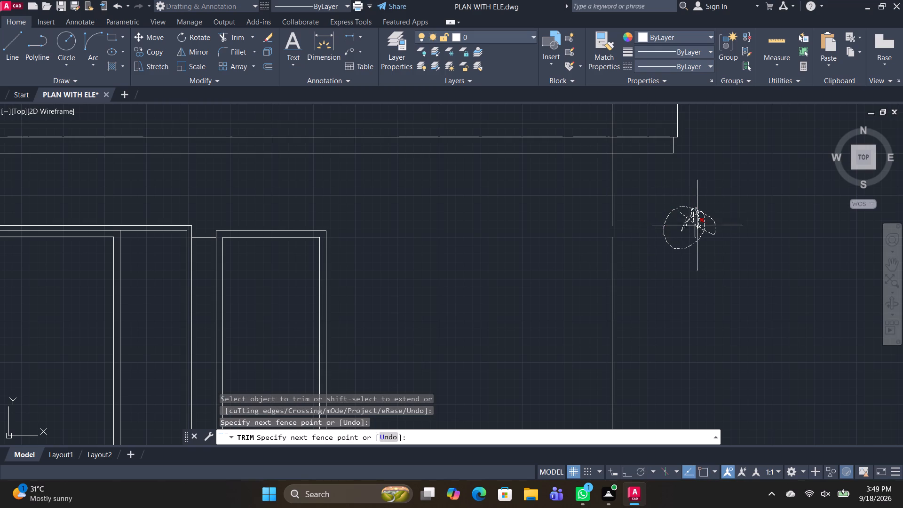
{"action": "left_click_drag", "start_coordinate": [695, 226], "coordinate": [698, 238]}
{"action": "left_click", "coordinate": [699, 238]}
{"action": "left_click", "coordinate": [689, 238]}
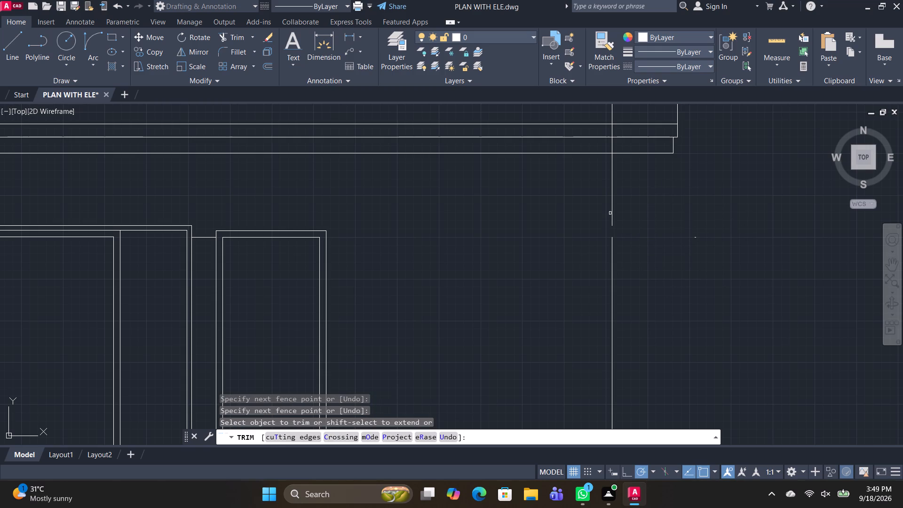
{"action": "left_click", "coordinate": [612, 243], "text": "shift"}
{"action": "left_click", "coordinate": [696, 238]}
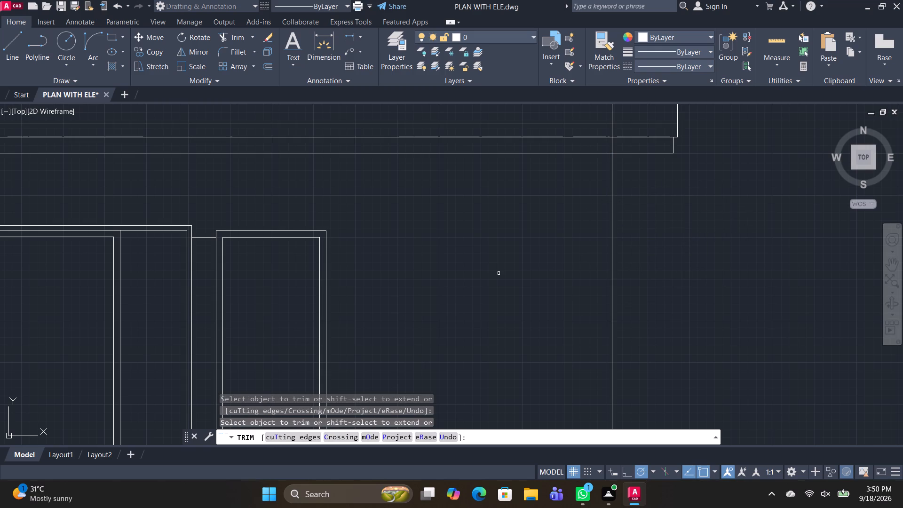
{"action": "left_click", "coordinate": [205, 239]}
{"action": "left_click", "coordinate": [202, 211]}
{"action": "scroll", "coordinate": [553, 310], "scroll_direction": "down", "scroll_amount": 2}
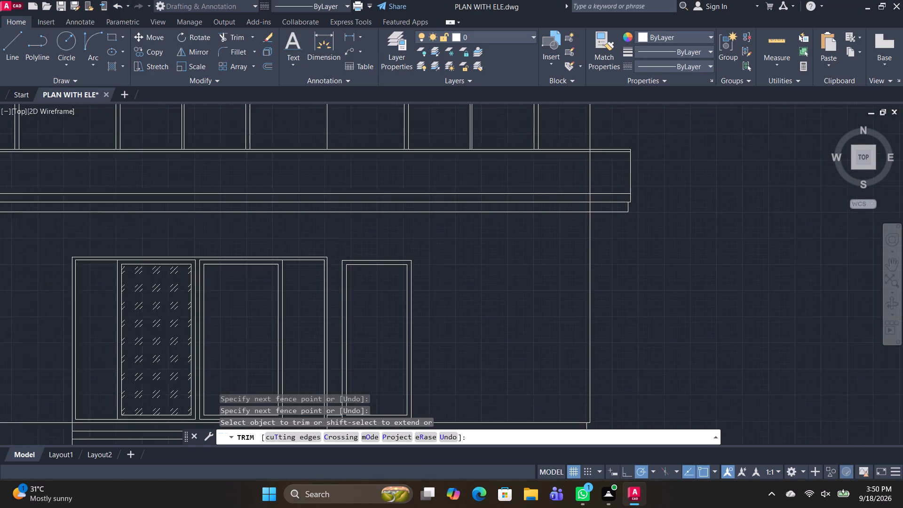
{"action": "middle_click_drag", "start_coordinate": [524, 318], "coordinate": [506, 300]}
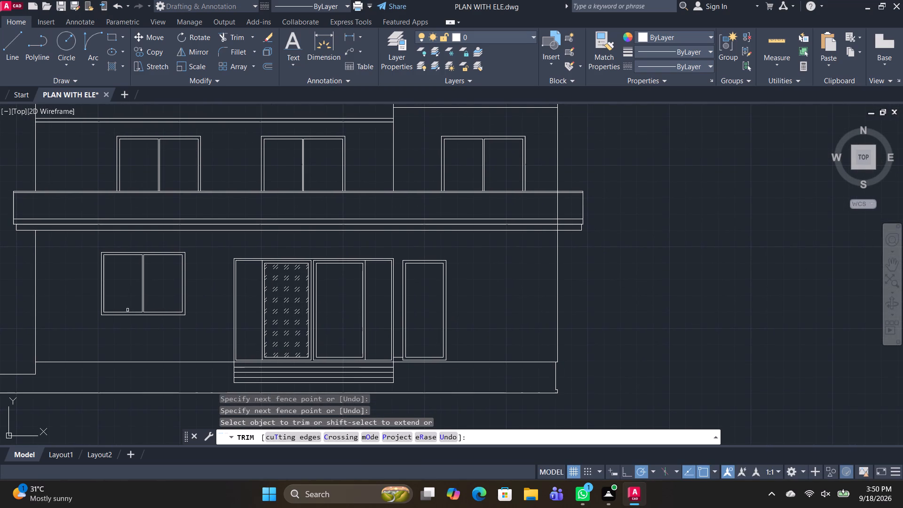
{"action": "key", "text": "space"}
Copy the ground-floor two-pane window at the same height to the tower wall, just right of the narrow door.
{"action": "left_click_drag", "start_coordinate": [198, 330], "coordinate": [191, 320]}
{"action": "left_click", "coordinate": [74, 243]}
{"action": "key", "text": "c"}
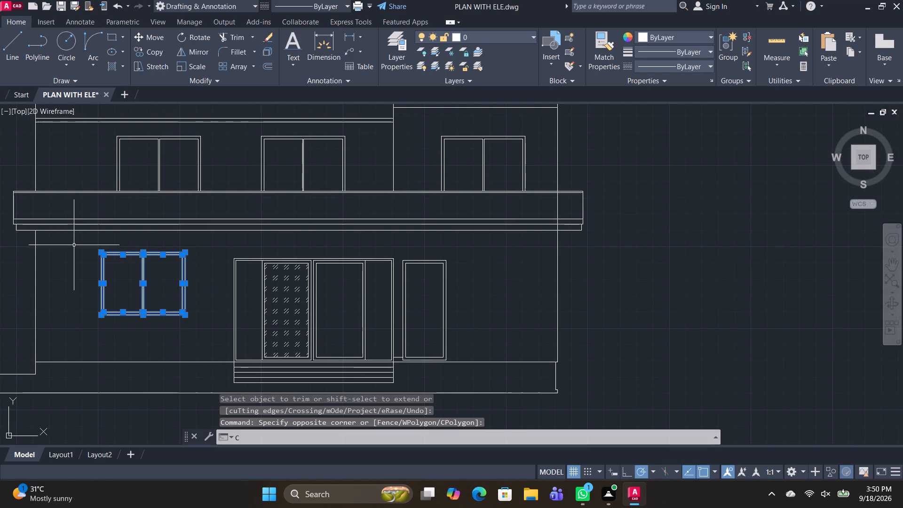
{"action": "key", "text": "o"}
{"action": "key", "text": "space"}
{"action": "left_click", "coordinate": [98, 315]}
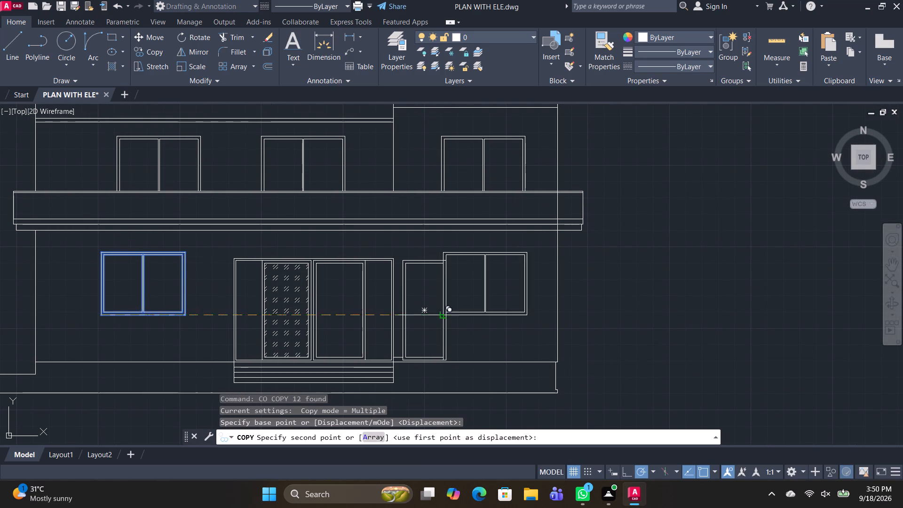
{"action": "left_click", "coordinate": [459, 319]}
{"action": "key", "text": "space"}
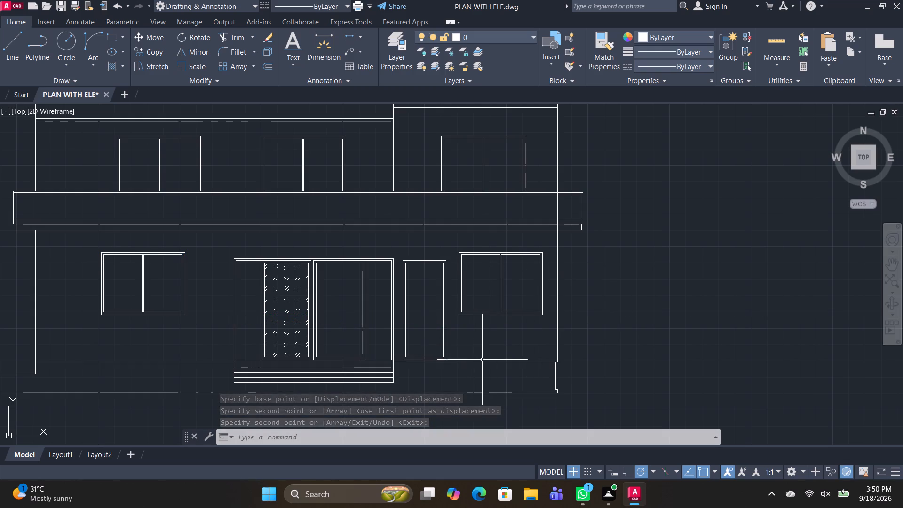
Erase the narrow door beside the main entrance together with its leftover sill lines.
{"action": "left_click", "coordinate": [449, 352]}
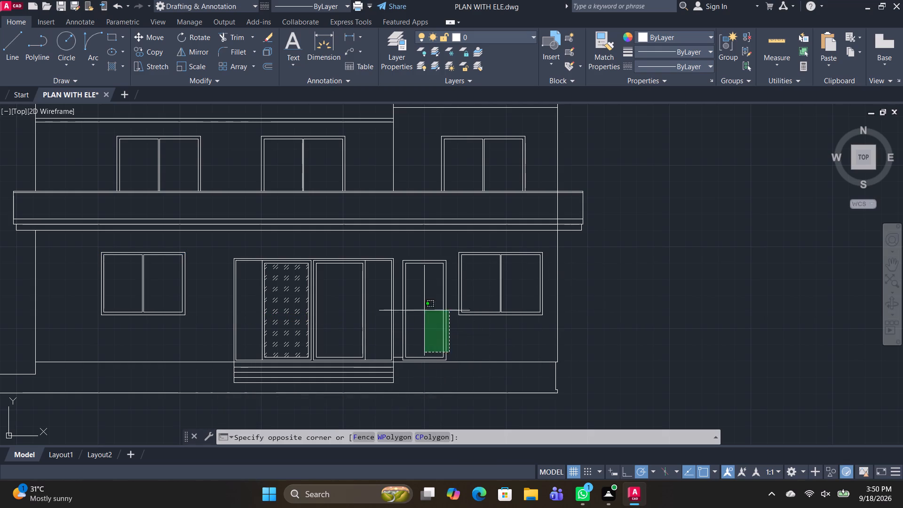
{"action": "left_click", "coordinate": [399, 252]}
{"action": "key", "text": "Delete"}
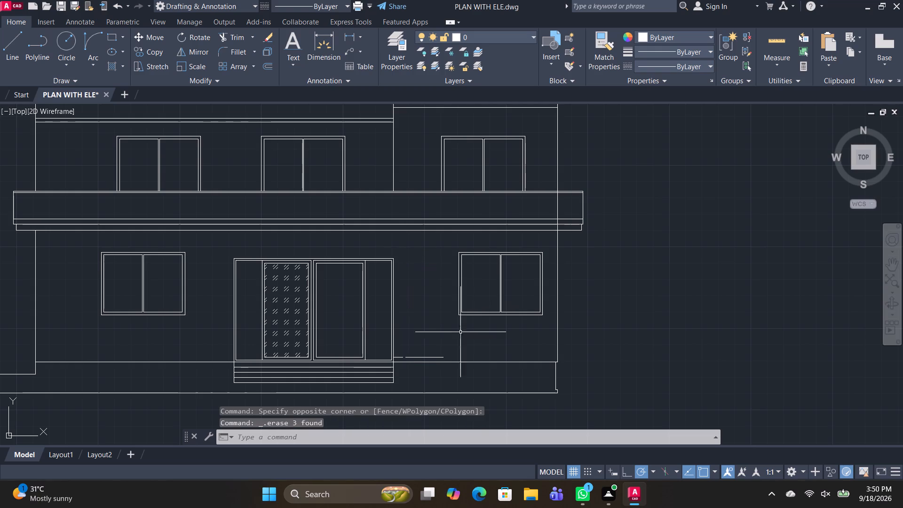
{"action": "left_click", "coordinate": [415, 357]}
{"action": "key", "text": "Delete"}
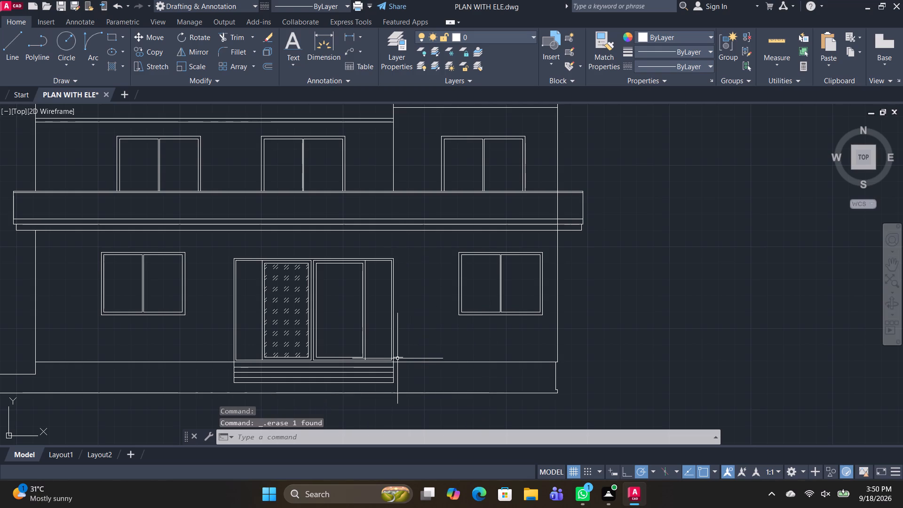
{"action": "left_click", "coordinate": [398, 358]}
{"action": "key", "text": "Delete"}
Move the copied ground-floor window horizontally so it sits beneath the tower's upper-floor window.
{"action": "left_click_drag", "start_coordinate": [544, 338], "coordinate": [546, 333]}
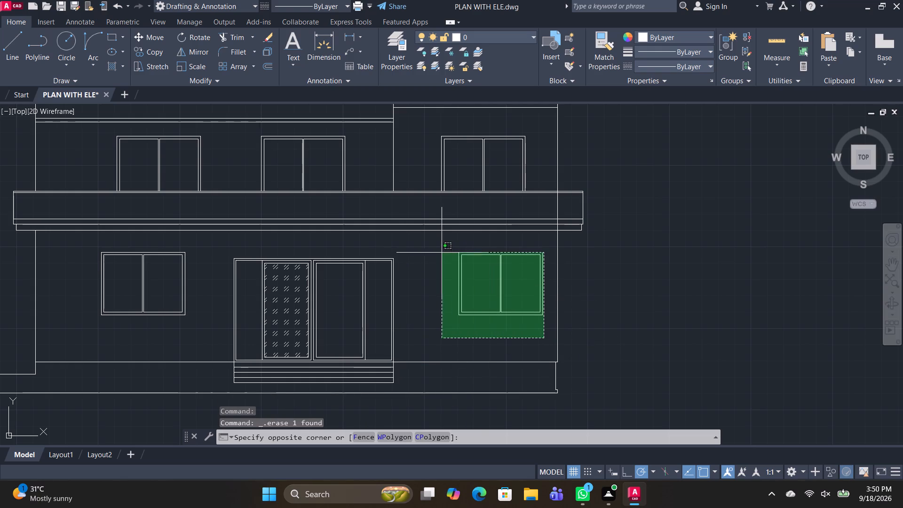
{"action": "left_click", "coordinate": [433, 246]}
{"action": "type", "text": "M"}
{"action": "key", "text": "space"}
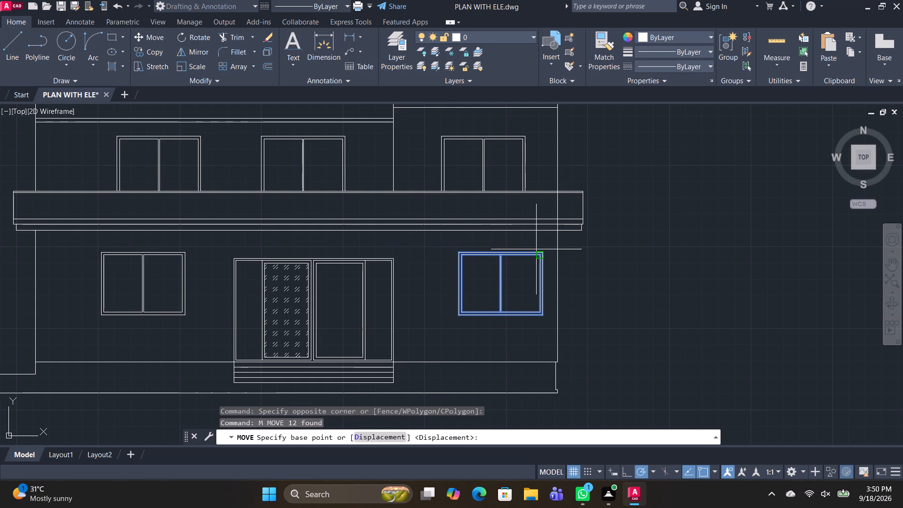
{"action": "left_click", "coordinate": [543, 252]}
{"action": "left_click", "coordinate": [525, 251]}
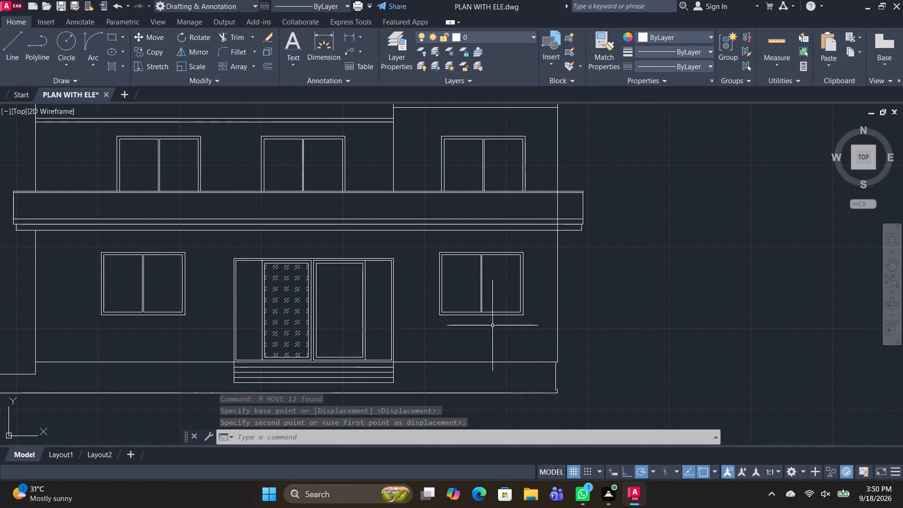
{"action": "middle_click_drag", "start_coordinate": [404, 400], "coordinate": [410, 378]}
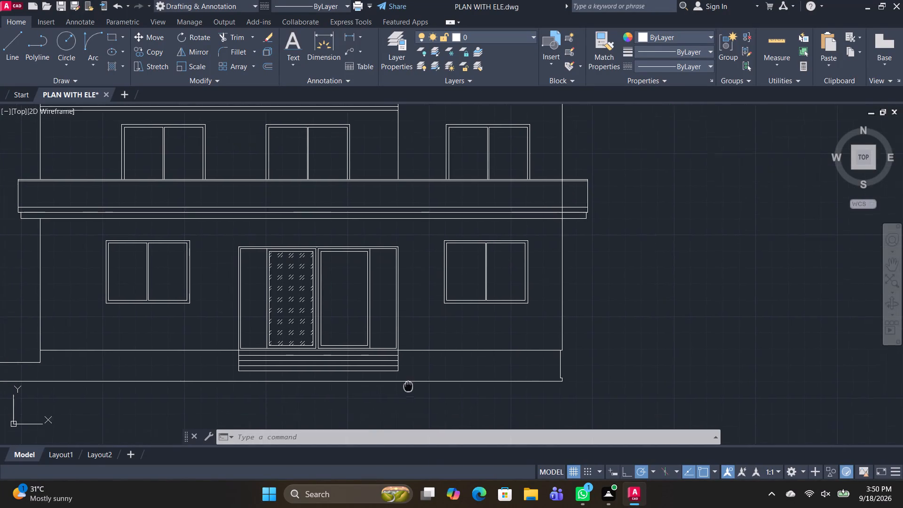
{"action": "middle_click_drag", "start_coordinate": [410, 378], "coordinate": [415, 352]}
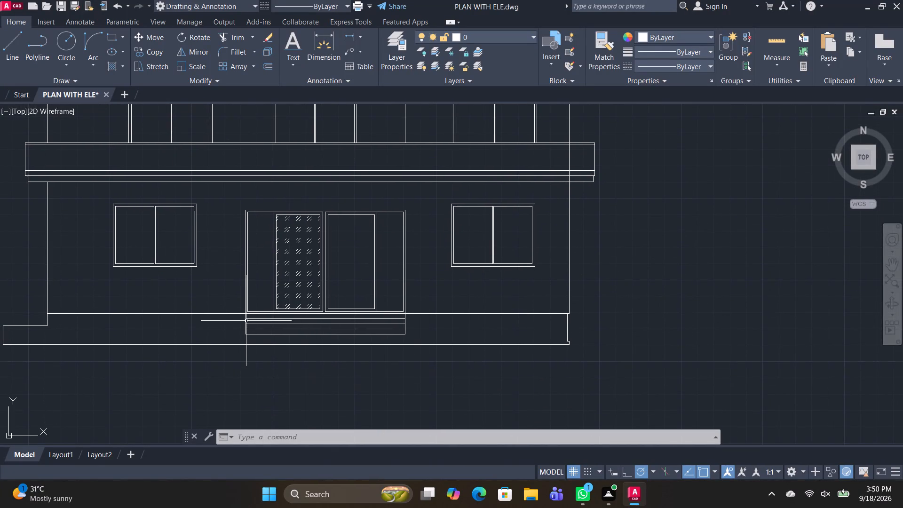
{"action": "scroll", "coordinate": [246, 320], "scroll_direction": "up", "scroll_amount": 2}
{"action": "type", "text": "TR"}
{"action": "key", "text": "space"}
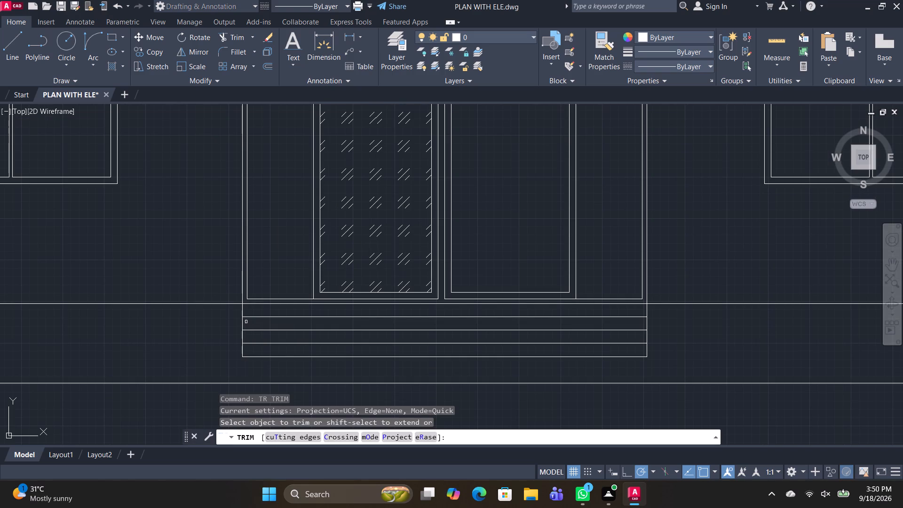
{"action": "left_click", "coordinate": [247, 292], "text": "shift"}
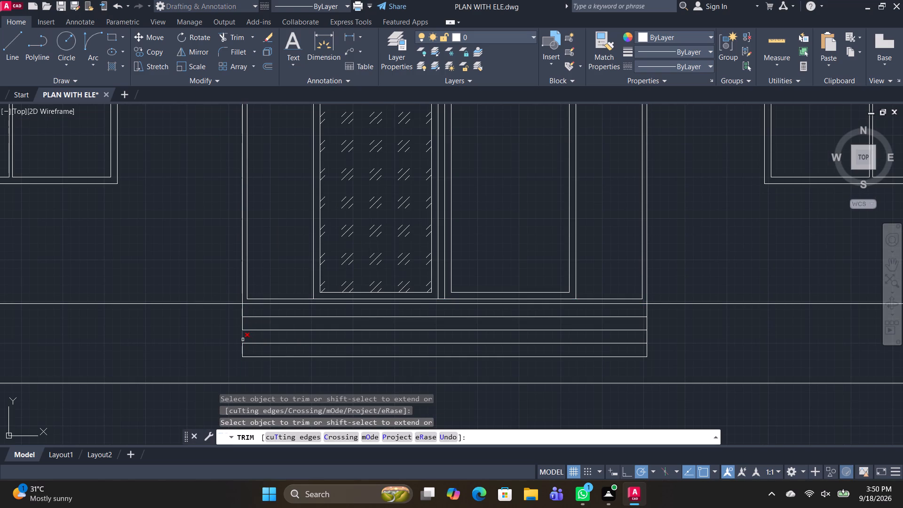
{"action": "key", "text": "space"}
Offset the left side line of the entrance steps slightly inward using the Through option.
{"action": "type", "text": "O"}
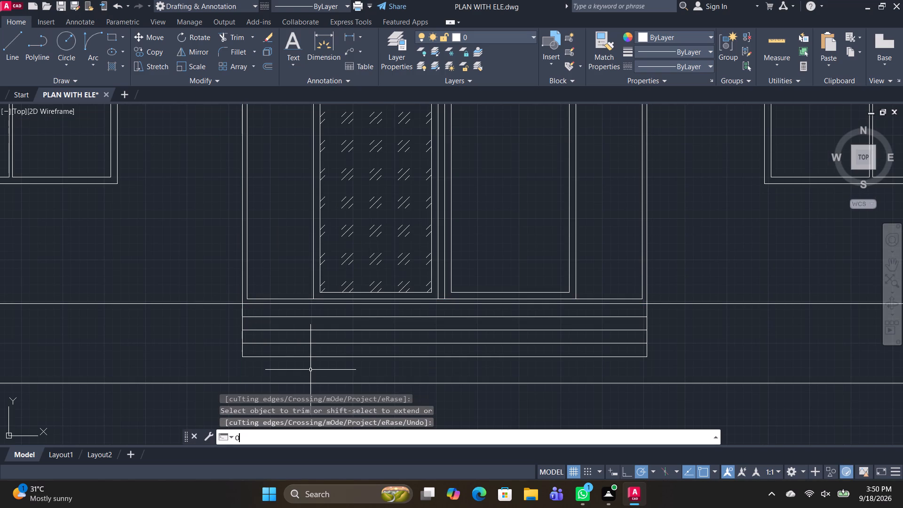
{"action": "key", "text": "space"}
{"action": "type", "text": "T"}
{"action": "key", "text": "space"}
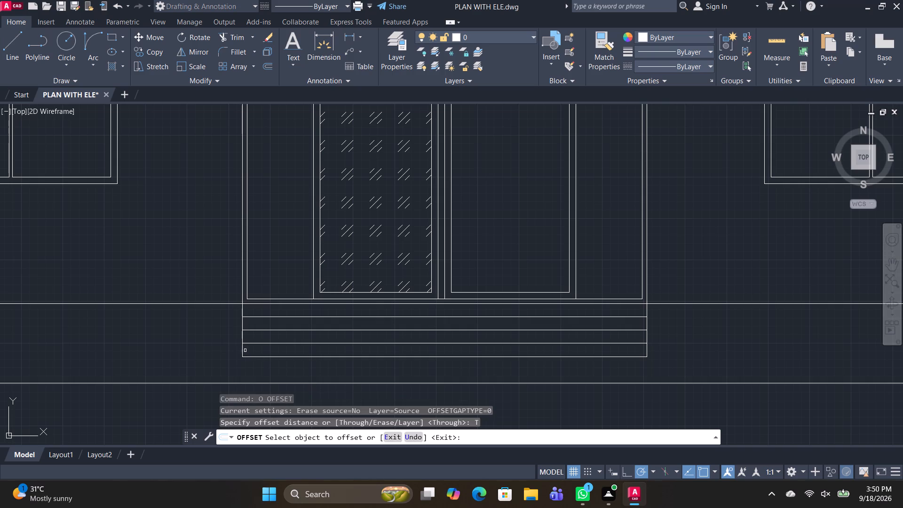
{"action": "left_click", "coordinate": [243, 335]}
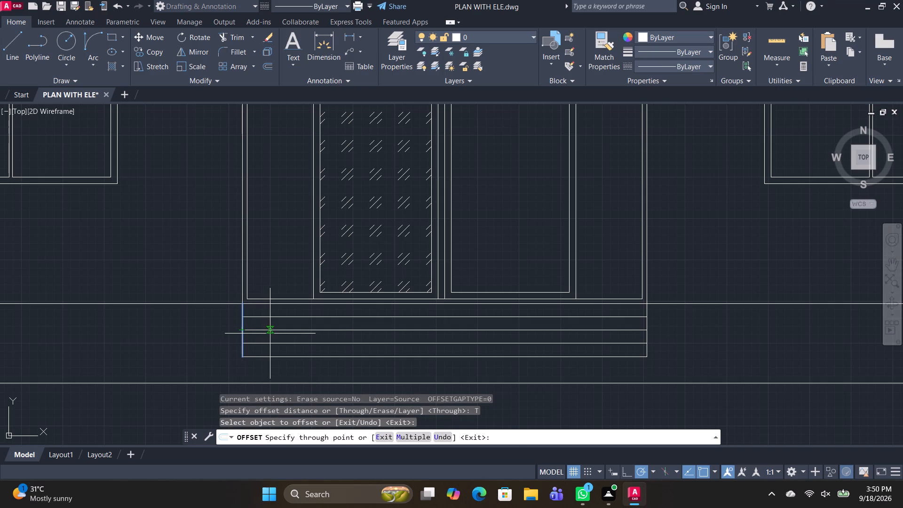
{"action": "scroll", "coordinate": [255, 331], "scroll_direction": "up", "scroll_amount": 1}
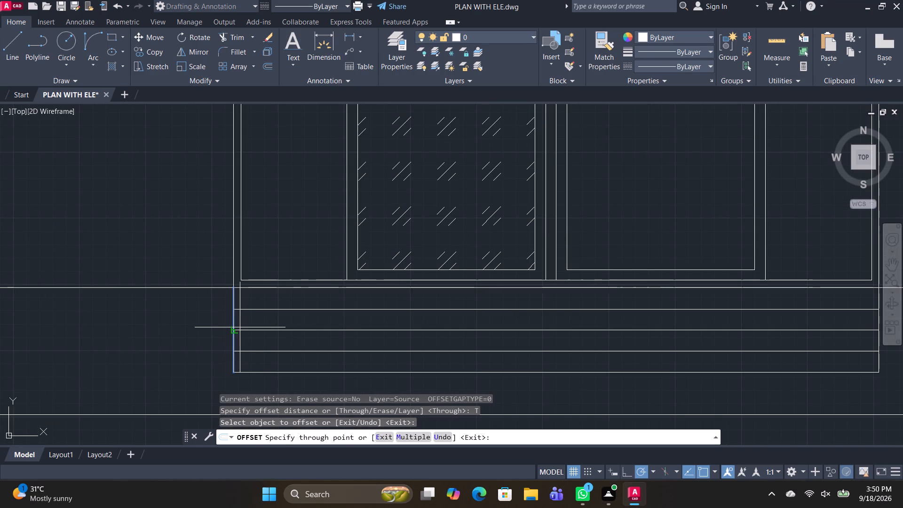
{"action": "left_click", "coordinate": [249, 330]}
{"action": "key", "text": "space"}
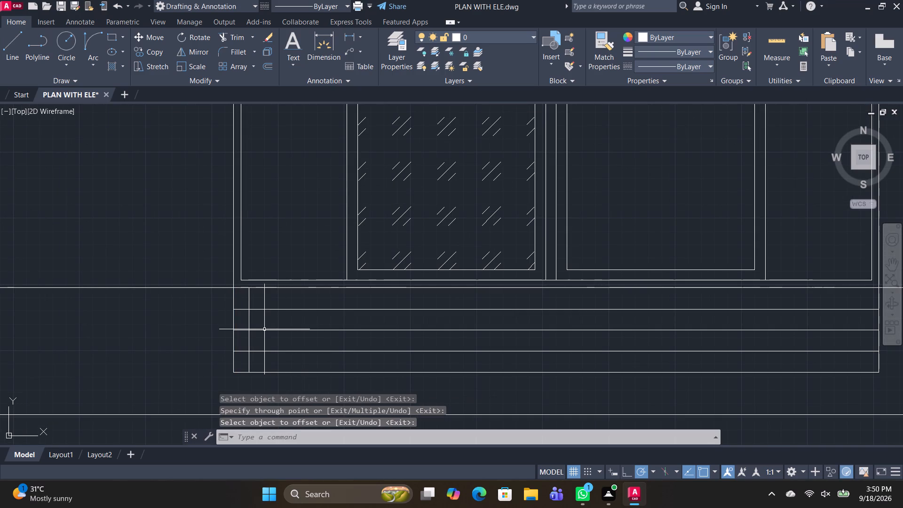
Trim the tread lines between the entrance steps' left side and the new inset line.
{"action": "type", "text": "TR"}
{"action": "key", "text": "space"}
{"action": "left_click_drag", "start_coordinate": [242, 306], "coordinate": [241, 320]}
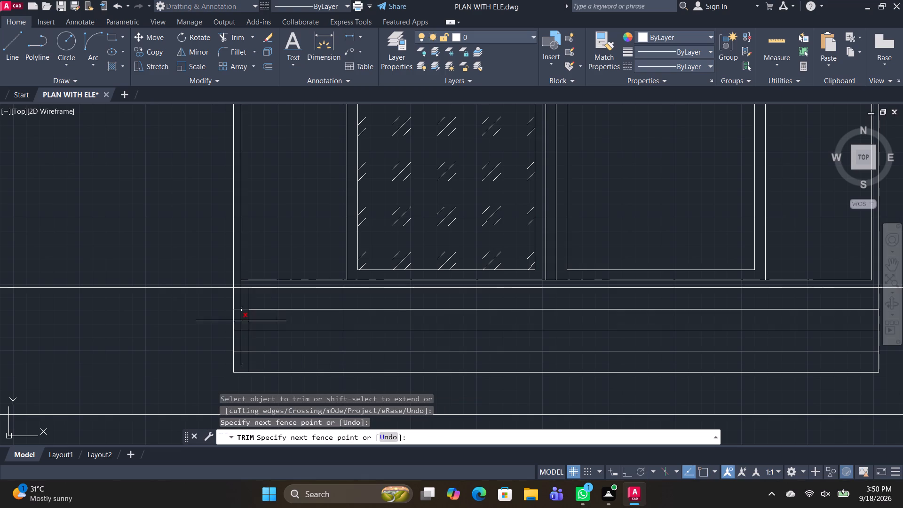
{"action": "left_click_drag", "start_coordinate": [241, 320], "coordinate": [243, 359]}
{"action": "scroll", "coordinate": [287, 359], "scroll_direction": "down", "scroll_amount": 1}
{"action": "middle_click_drag", "start_coordinate": [434, 382], "coordinate": [264, 347]}
{"action": "key", "text": "space"}
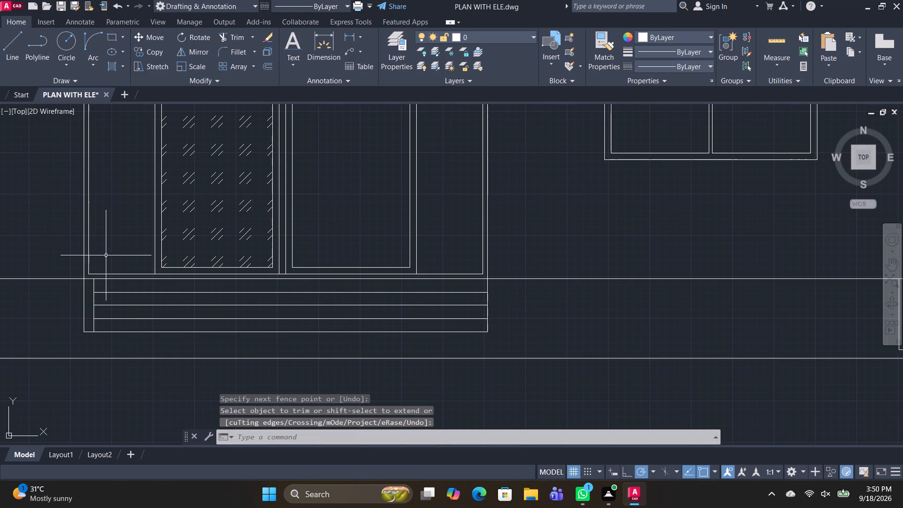
Mirror the inset line about the steps' vertical centre line to the right side, keeping the original.
{"action": "left_click", "coordinate": [95, 287]}
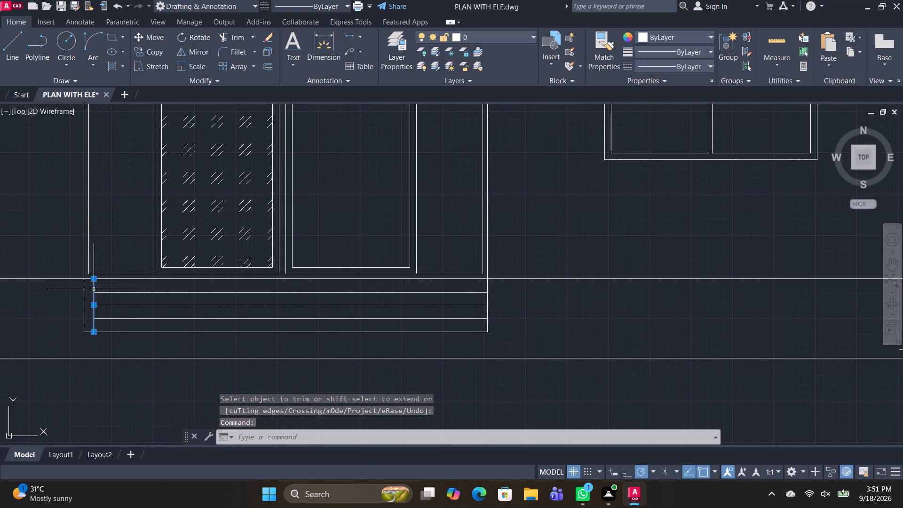
{"action": "key", "text": "m"}
{"action": "type", "text": "I"}
{"action": "key", "text": "space"}
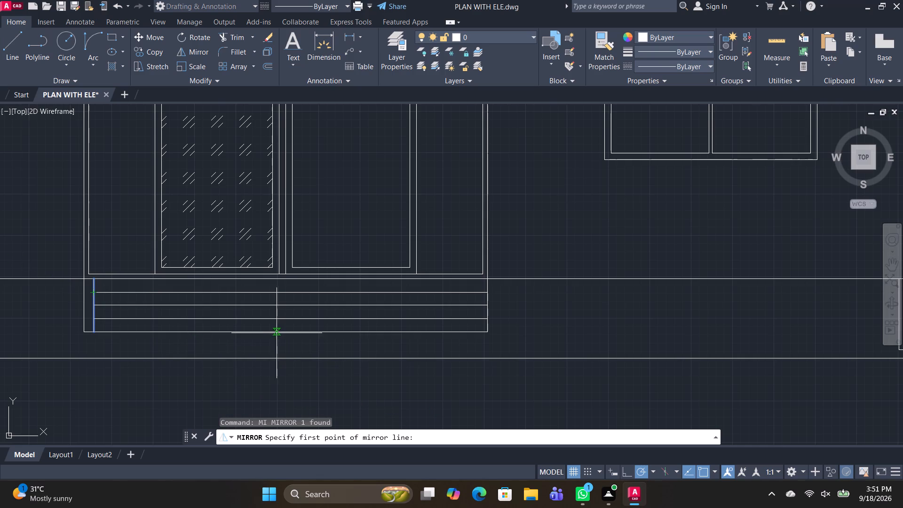
{"action": "left_click", "coordinate": [288, 333]}
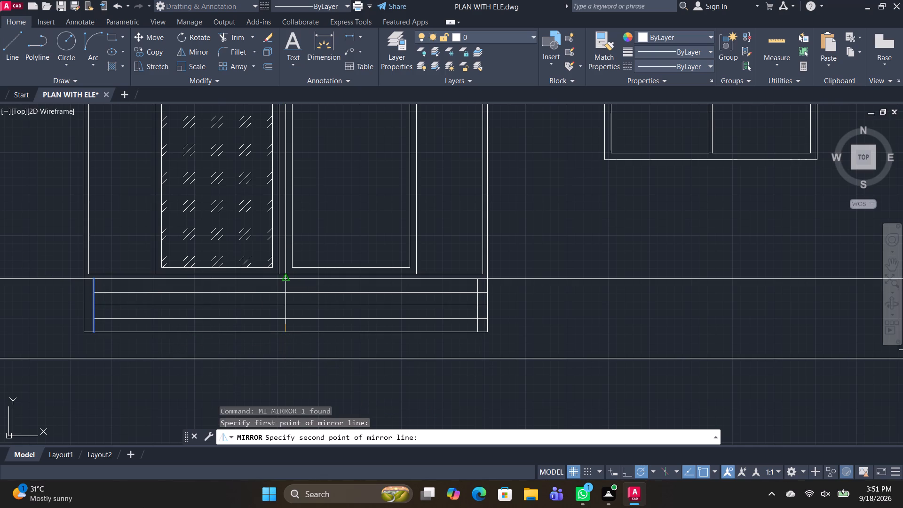
{"action": "left_click", "coordinate": [284, 277]}
{"action": "key", "text": "space"}
Trim the tread lines between the mirrored inset line and the right side of the entrance steps.
{"action": "type", "text": "TR"}
{"action": "key", "text": "space"}
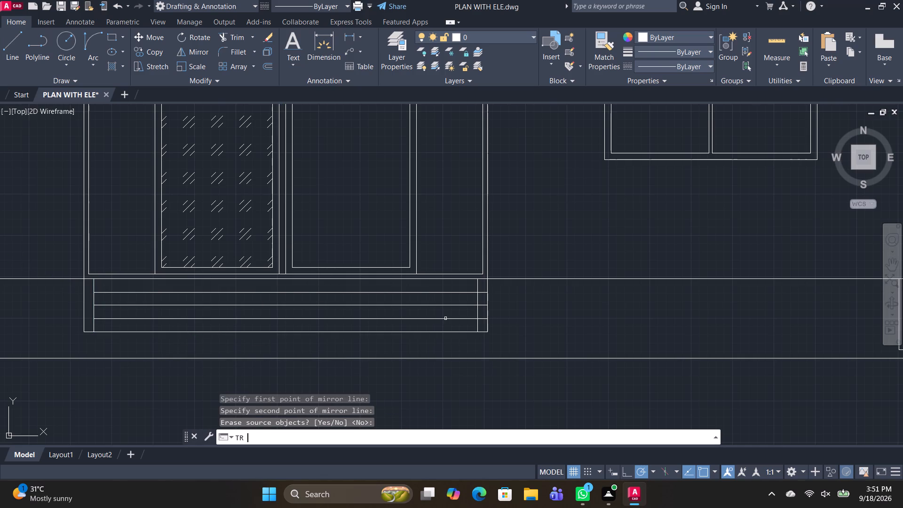
{"action": "left_click_drag", "start_coordinate": [479, 289], "coordinate": [479, 304]}
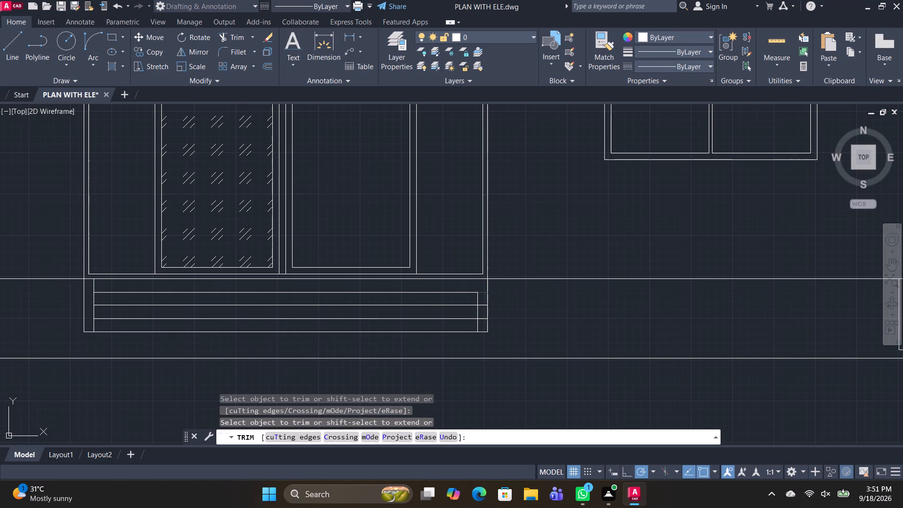
{"action": "left_click", "coordinate": [483, 293]}
{"action": "left_click", "coordinate": [482, 302]}
{"action": "left_click", "coordinate": [484, 323]}
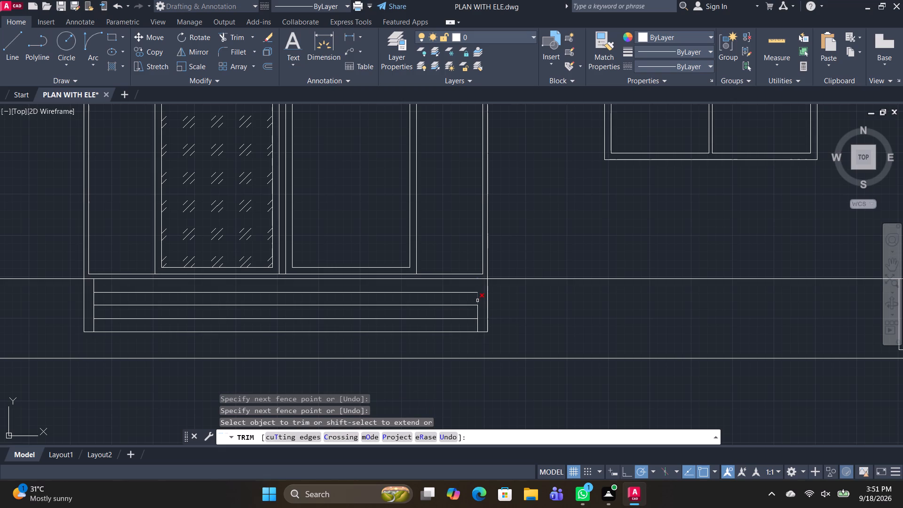
{"action": "left_click", "coordinate": [477, 299], "text": "shift"}
{"action": "scroll", "coordinate": [493, 308], "scroll_direction": "down", "scroll_amount": 2}
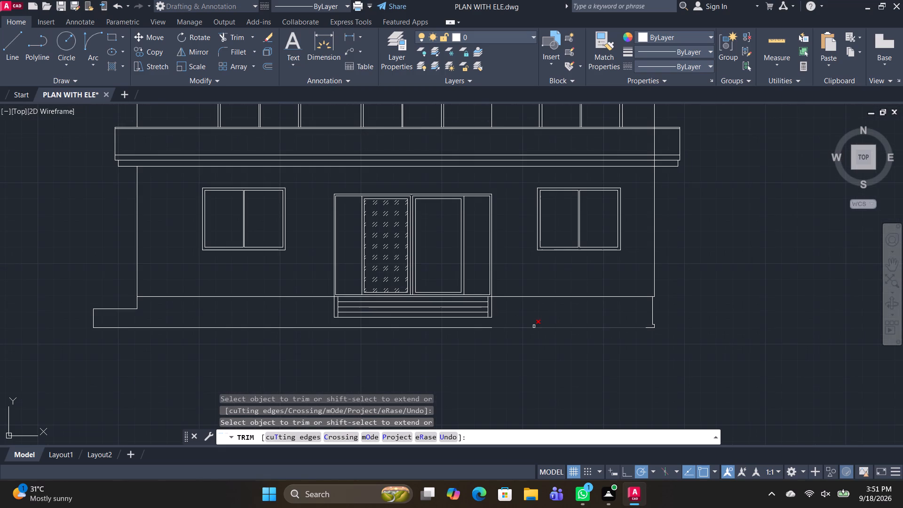
{"action": "key", "text": "space"}
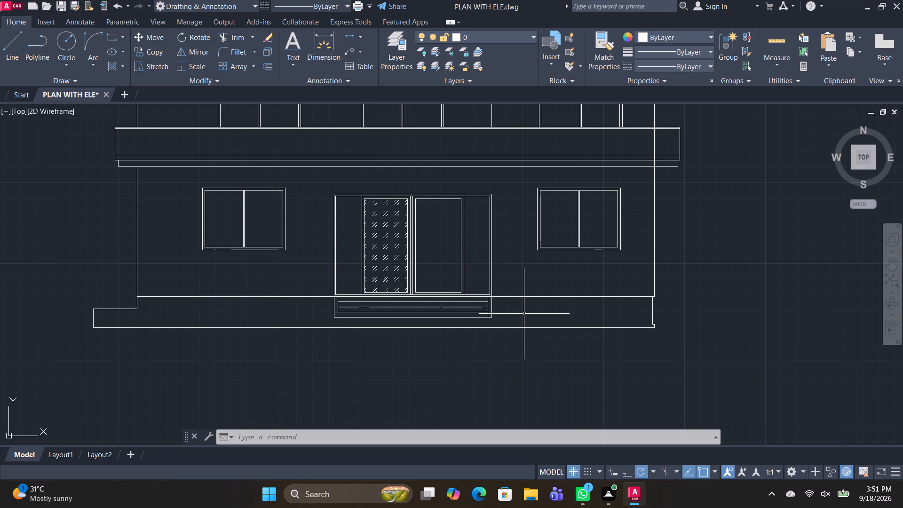
Draw a stepped line at the plinth's left end, rising from the base line, stepping inward, and continuing up to the plinth's top line.
{"action": "middle_click_drag", "start_coordinate": [330, 365], "coordinate": [337, 364]}
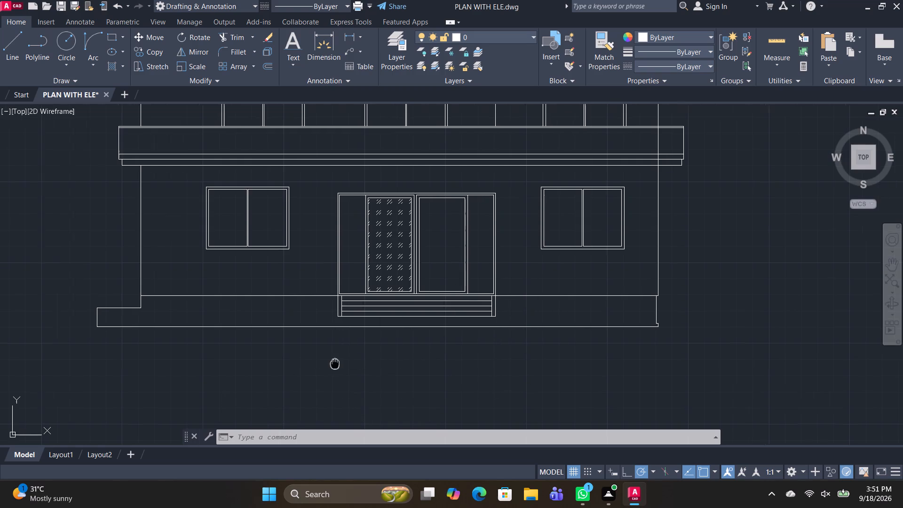
{"action": "middle_click_drag", "start_coordinate": [337, 364], "coordinate": [449, 349]}
{"action": "scroll", "coordinate": [253, 317], "scroll_direction": "up", "scroll_amount": 2}
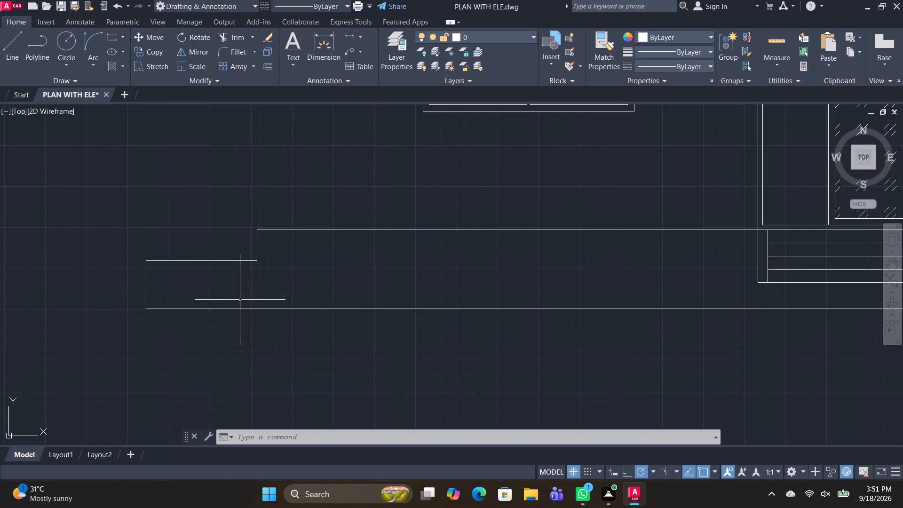
{"action": "left_click_drag", "start_coordinate": [206, 350], "coordinate": [203, 345]}
{"action": "key", "text": "space"}
{"action": "key", "text": "l"}
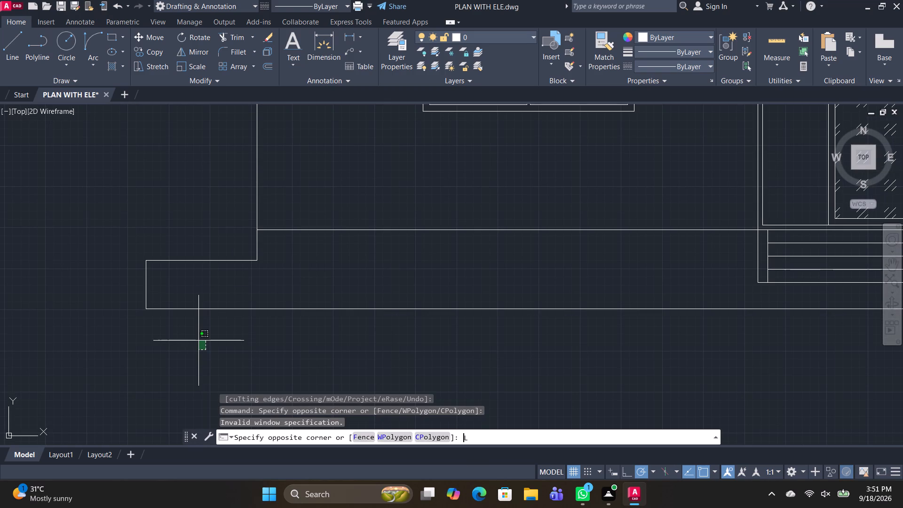
{"action": "key", "text": "Escape"}
{"action": "type", "text": "L"}
{"action": "key", "text": "space"}
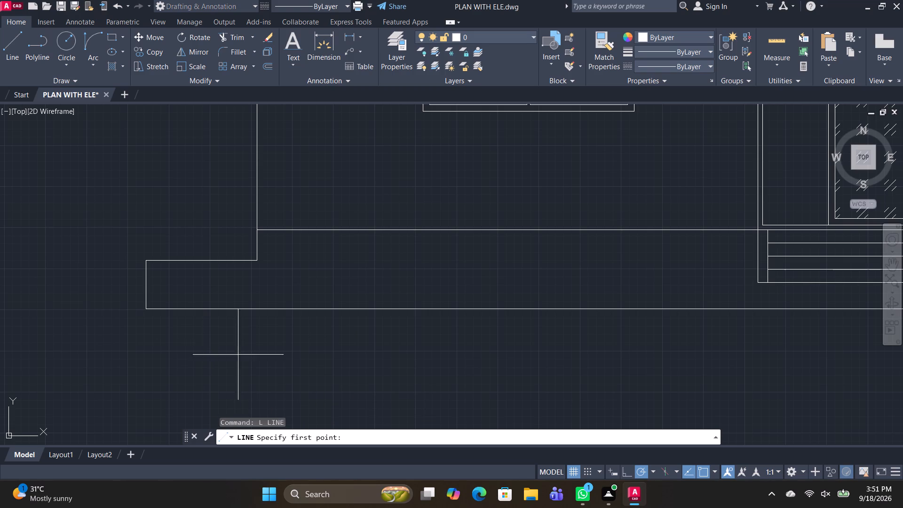
{"action": "left_click", "coordinate": [246, 309]}
{"action": "left_click", "coordinate": [246, 288]}
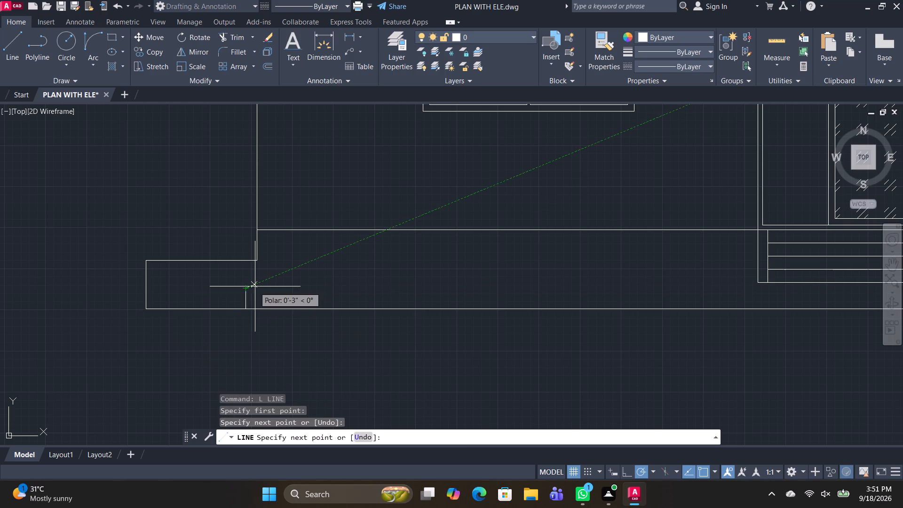
{"action": "scroll", "coordinate": [261, 286], "scroll_direction": "up", "scroll_amount": 1}
{"action": "left_click", "coordinate": [261, 286]}
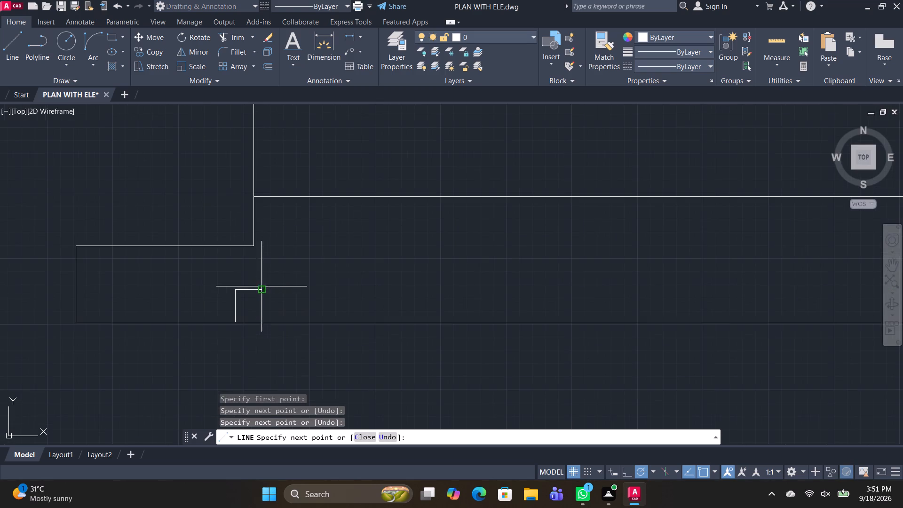
{"action": "left_click", "coordinate": [264, 198]}
{"action": "key", "text": "space"}
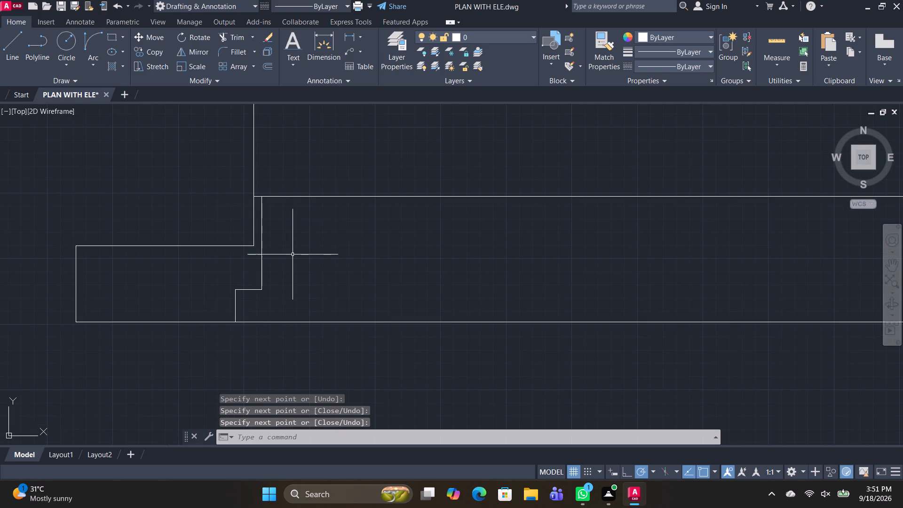
Regenerate the drawing and erase the top, bottom and outer lines of the old projecting block at the plinth's left end.
{"action": "type", "text": "RE"}
{"action": "key", "text": "space"}
{"action": "left_click_drag", "start_coordinate": [185, 221], "coordinate": [136, 425]}
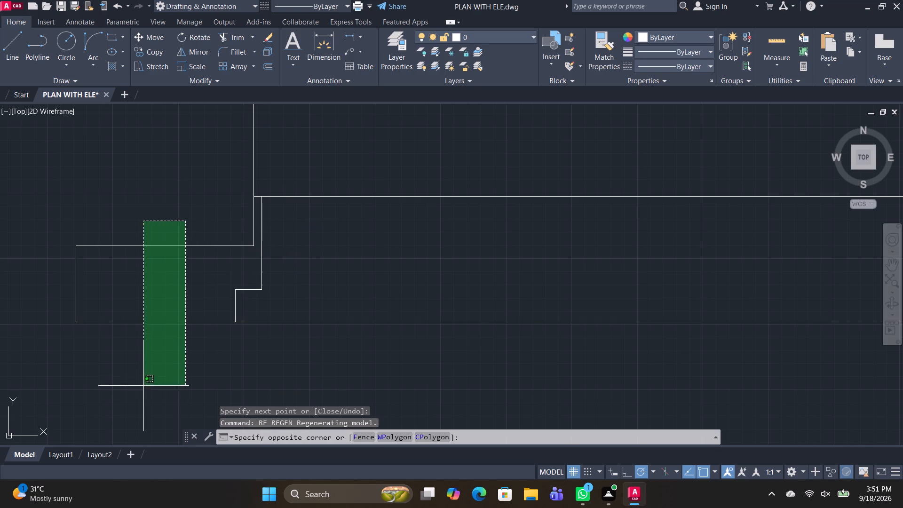
{"action": "left_click", "coordinate": [134, 375]}
{"action": "key", "text": "Delete"}
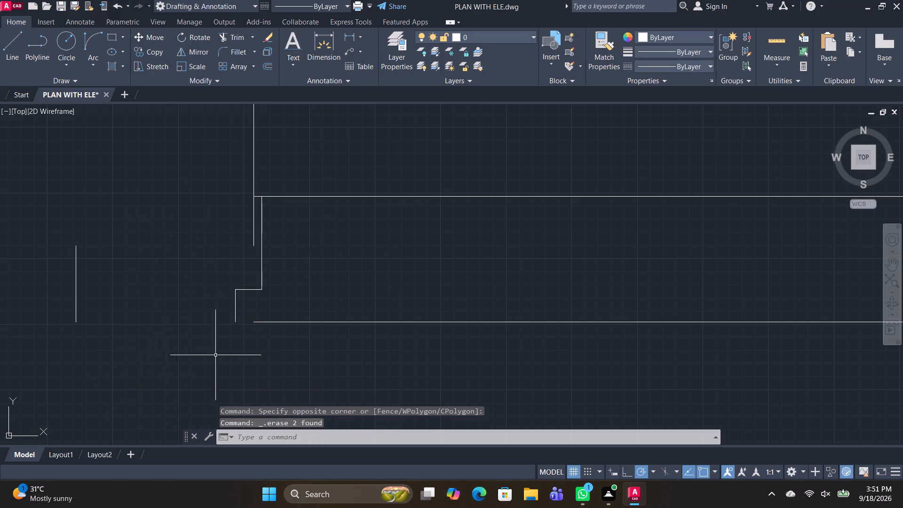
{"action": "left_click_drag", "start_coordinate": [135, 319], "coordinate": [39, 283]}
{"action": "left_click", "coordinate": [9, 267]}
{"action": "key", "text": "Delete"}
Draw a short base line closing the gap between the plinth's bottom line and the foot of the new stepped line.
{"action": "type", "text": "L"}
{"action": "key", "text": "space"}
{"action": "left_click", "coordinate": [255, 321]}
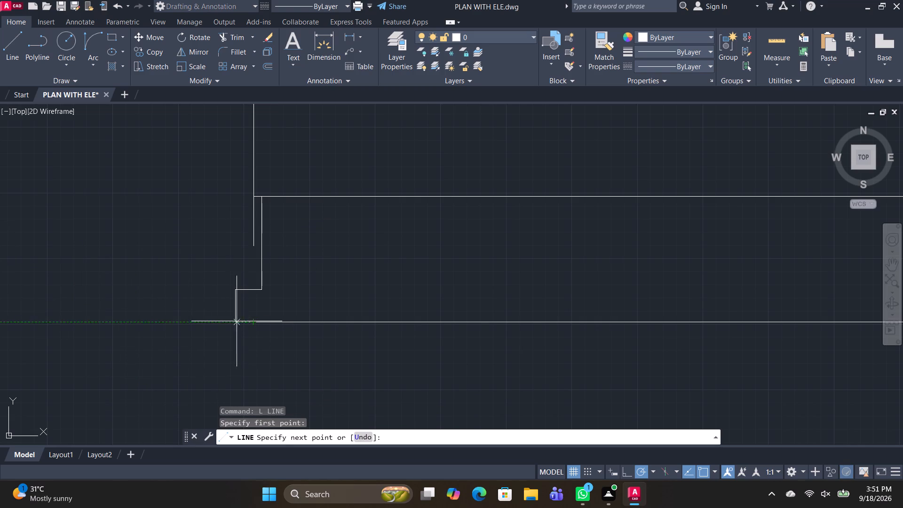
{"action": "left_click", "coordinate": [233, 319]}
{"action": "key", "text": "space"}
Extend the left wall line down to the horizontal ledge of the new stepped line.
{"action": "type", "text": "TR"}
{"action": "key", "text": "space"}
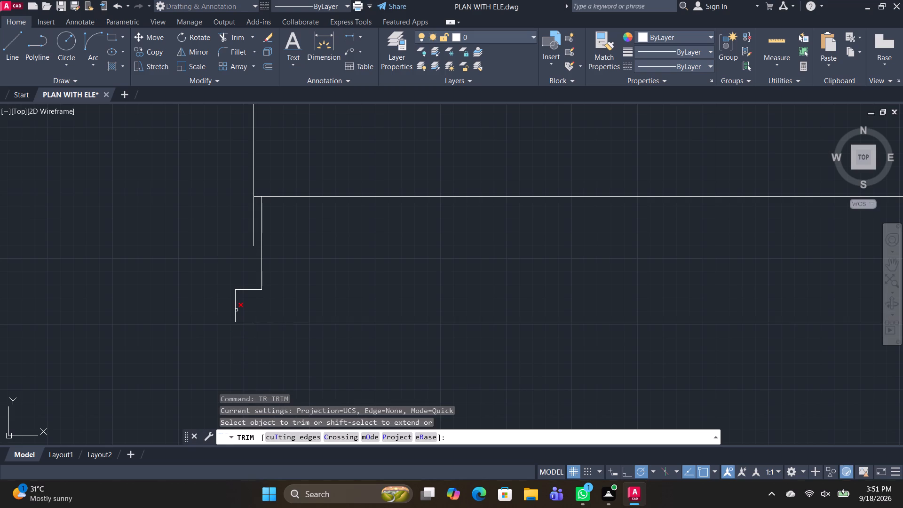
{"action": "left_click", "coordinate": [256, 237], "text": "shift"}
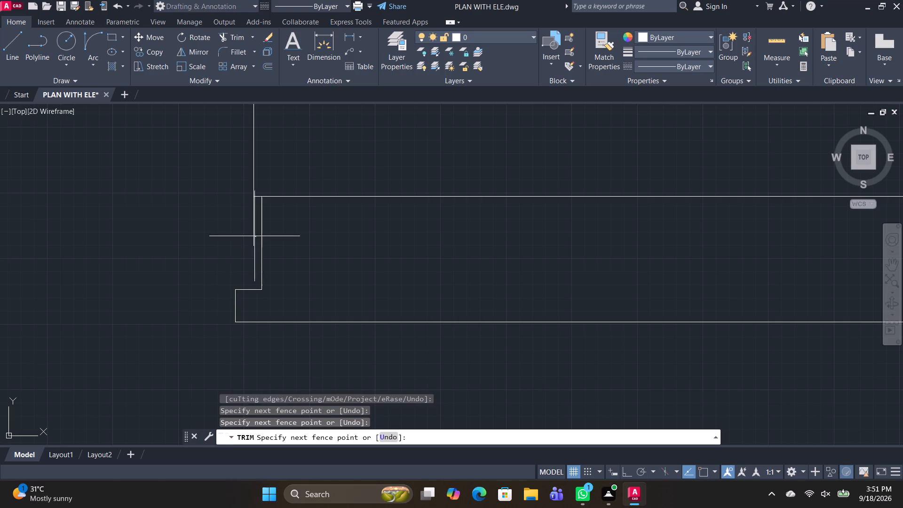
{"action": "left_click", "coordinate": [251, 235], "text": "shift"}
{"action": "scroll", "coordinate": [290, 277], "scroll_direction": "down", "scroll_amount": 1}
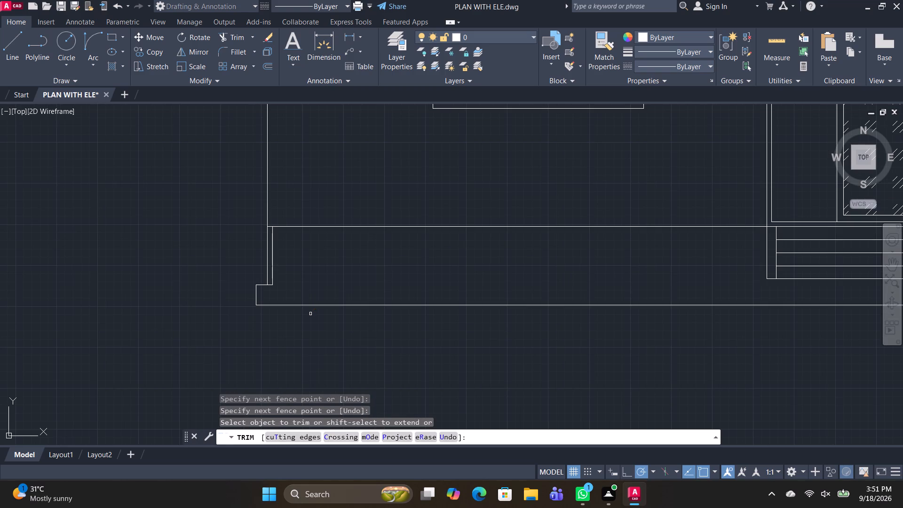
{"action": "scroll", "coordinate": [273, 315], "scroll_direction": "up", "scroll_amount": 2}
{"action": "key", "text": "space"}
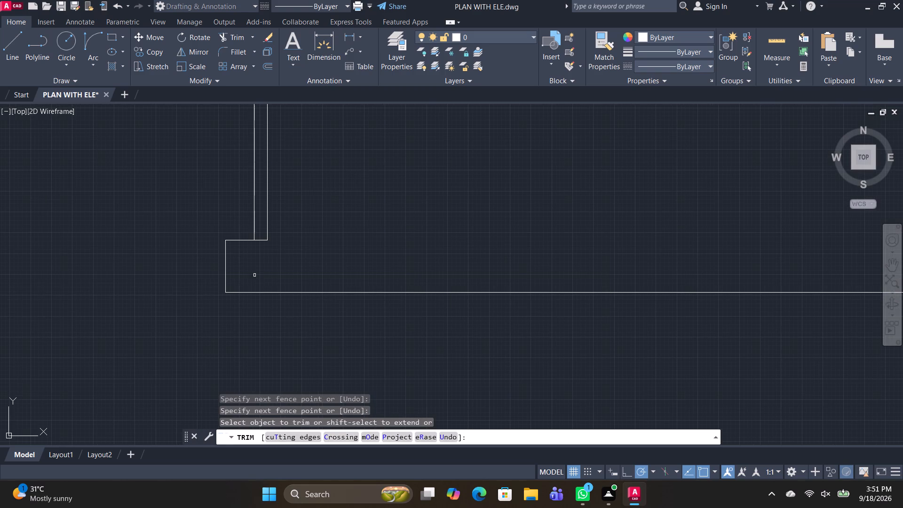
Mirror the footing's ledge and side line about the vertical axis midway between the two wall lines, keeping the originals.
{"action": "left_click", "coordinate": [246, 277]}
{"action": "left_click", "coordinate": [217, 225]}
{"action": "type", "text": "MI"}
{"action": "key", "text": "space"}
{"action": "scroll", "coordinate": [258, 238], "scroll_direction": "up", "scroll_amount": 2}
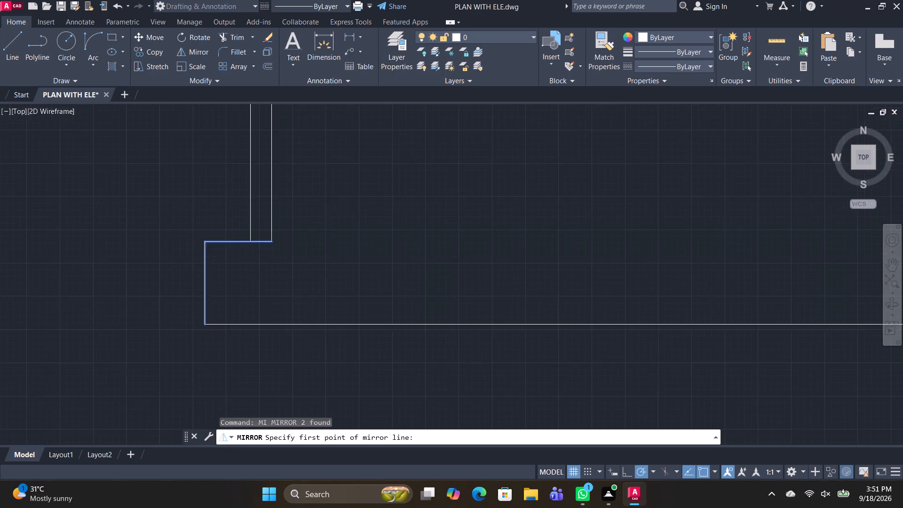
{"action": "left_click", "coordinate": [259, 243]}
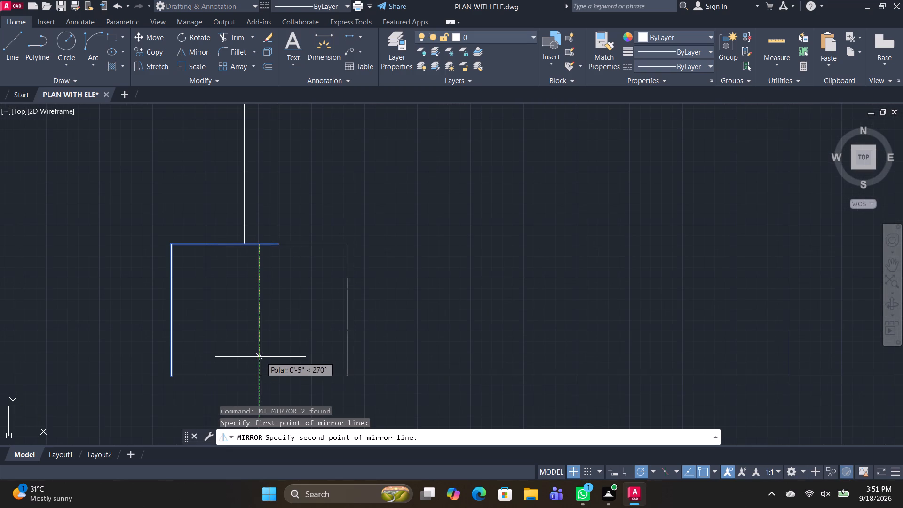
{"action": "left_click", "coordinate": [258, 374]}
{"action": "scroll", "coordinate": [415, 290], "scroll_direction": "down", "scroll_amount": 3}
{"action": "key", "text": "space"}
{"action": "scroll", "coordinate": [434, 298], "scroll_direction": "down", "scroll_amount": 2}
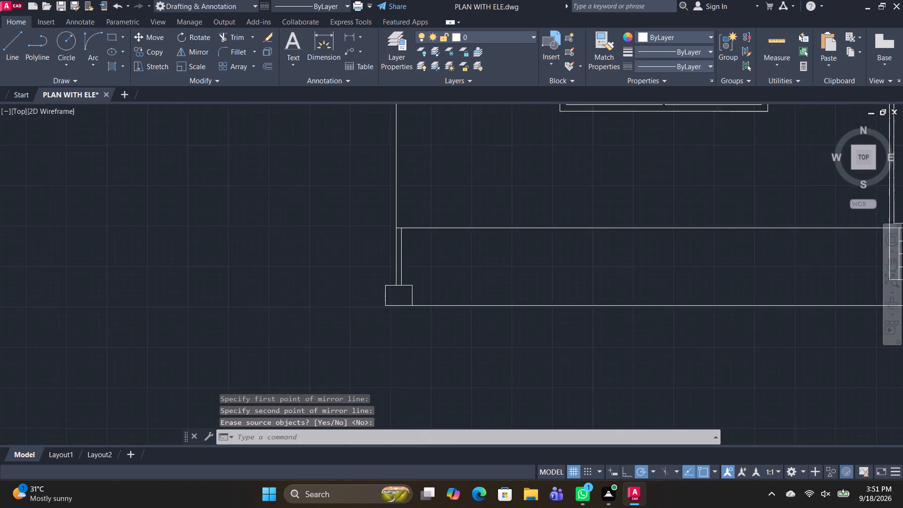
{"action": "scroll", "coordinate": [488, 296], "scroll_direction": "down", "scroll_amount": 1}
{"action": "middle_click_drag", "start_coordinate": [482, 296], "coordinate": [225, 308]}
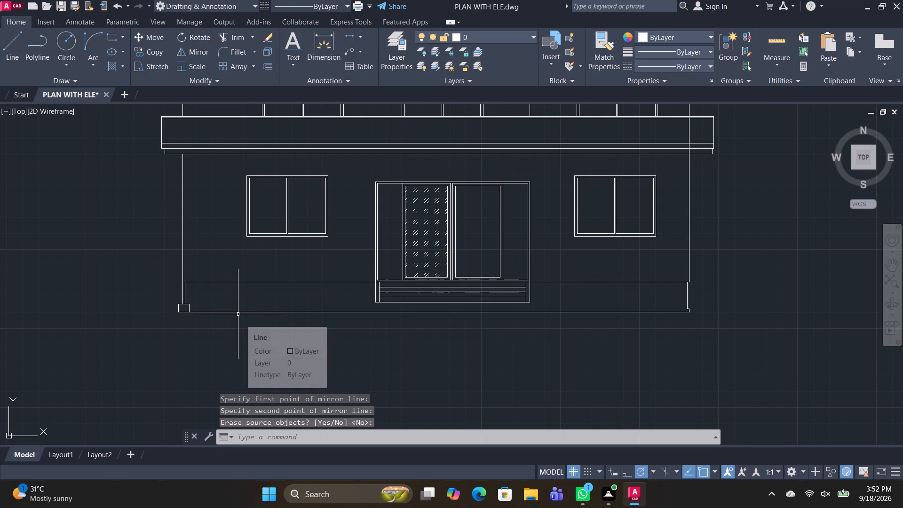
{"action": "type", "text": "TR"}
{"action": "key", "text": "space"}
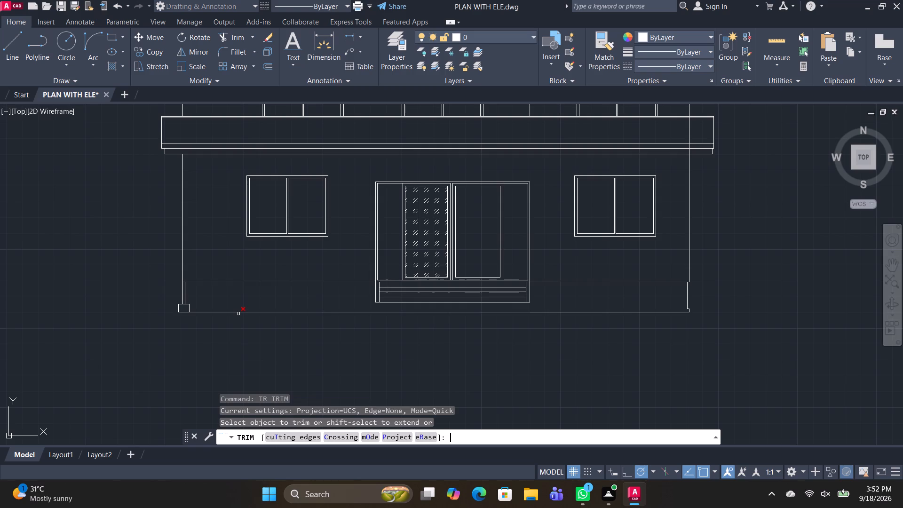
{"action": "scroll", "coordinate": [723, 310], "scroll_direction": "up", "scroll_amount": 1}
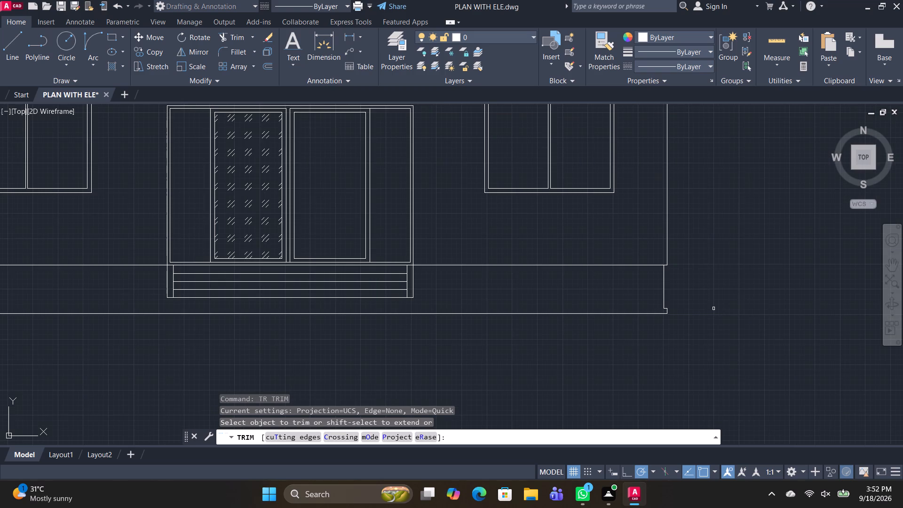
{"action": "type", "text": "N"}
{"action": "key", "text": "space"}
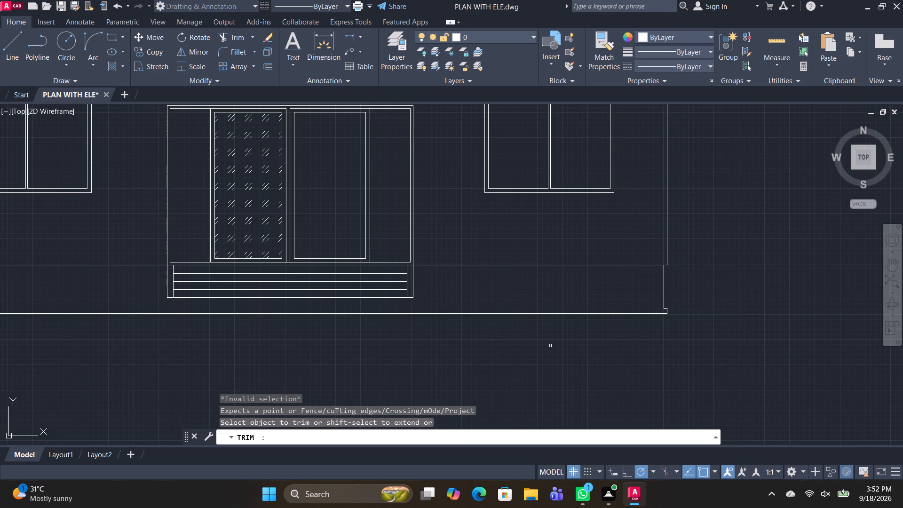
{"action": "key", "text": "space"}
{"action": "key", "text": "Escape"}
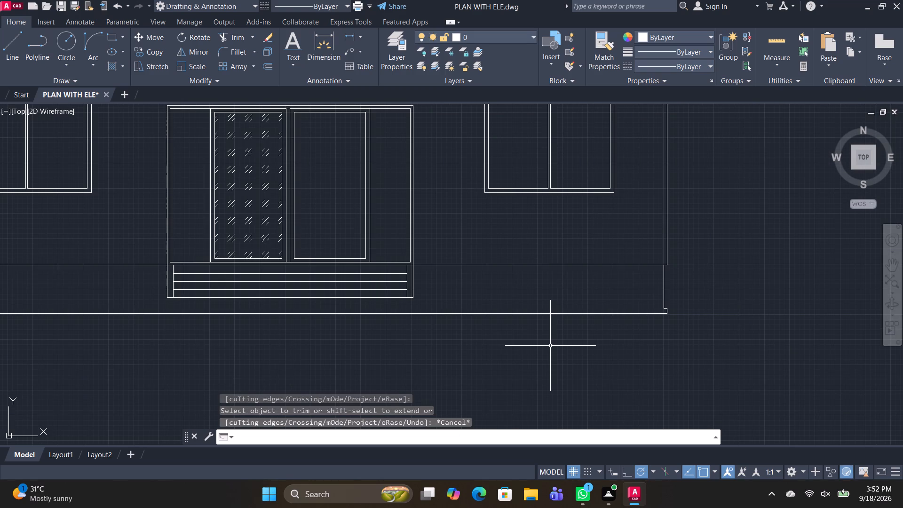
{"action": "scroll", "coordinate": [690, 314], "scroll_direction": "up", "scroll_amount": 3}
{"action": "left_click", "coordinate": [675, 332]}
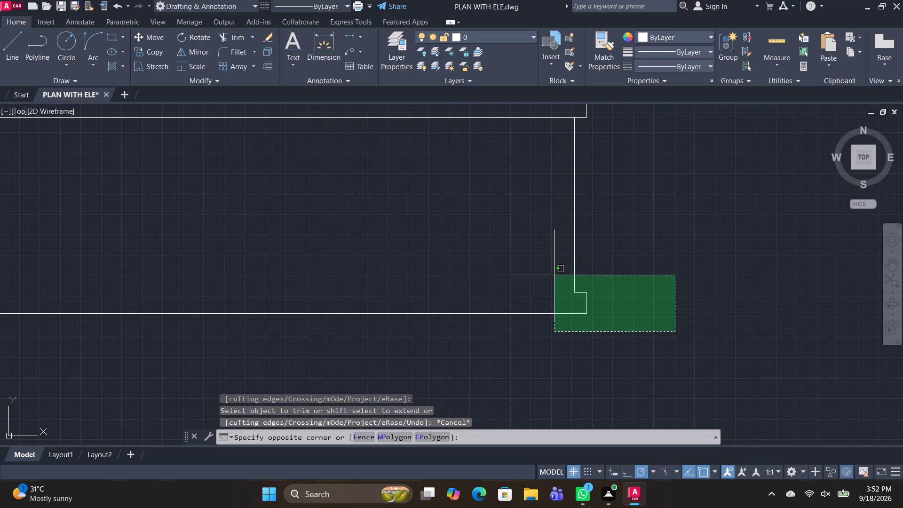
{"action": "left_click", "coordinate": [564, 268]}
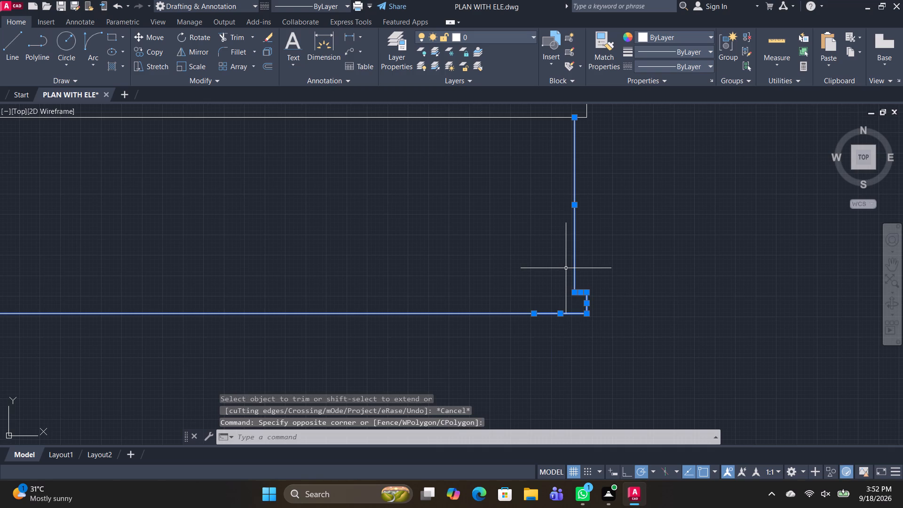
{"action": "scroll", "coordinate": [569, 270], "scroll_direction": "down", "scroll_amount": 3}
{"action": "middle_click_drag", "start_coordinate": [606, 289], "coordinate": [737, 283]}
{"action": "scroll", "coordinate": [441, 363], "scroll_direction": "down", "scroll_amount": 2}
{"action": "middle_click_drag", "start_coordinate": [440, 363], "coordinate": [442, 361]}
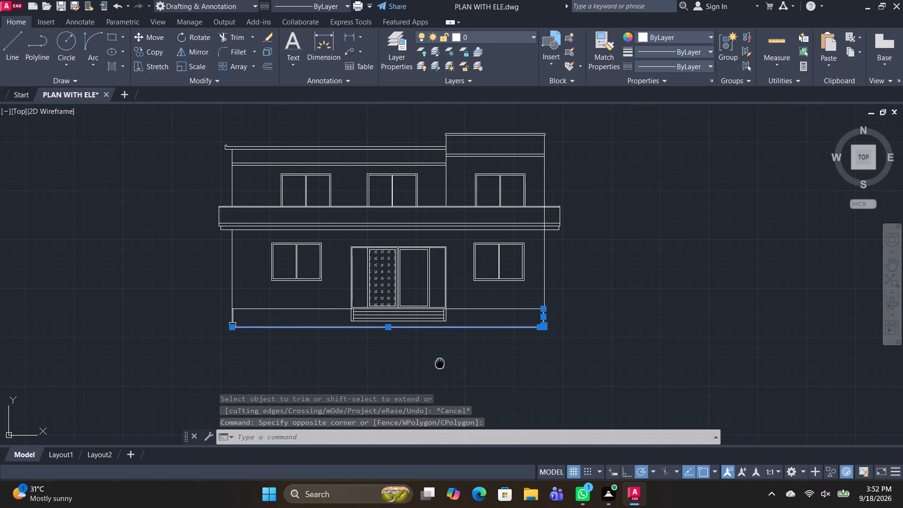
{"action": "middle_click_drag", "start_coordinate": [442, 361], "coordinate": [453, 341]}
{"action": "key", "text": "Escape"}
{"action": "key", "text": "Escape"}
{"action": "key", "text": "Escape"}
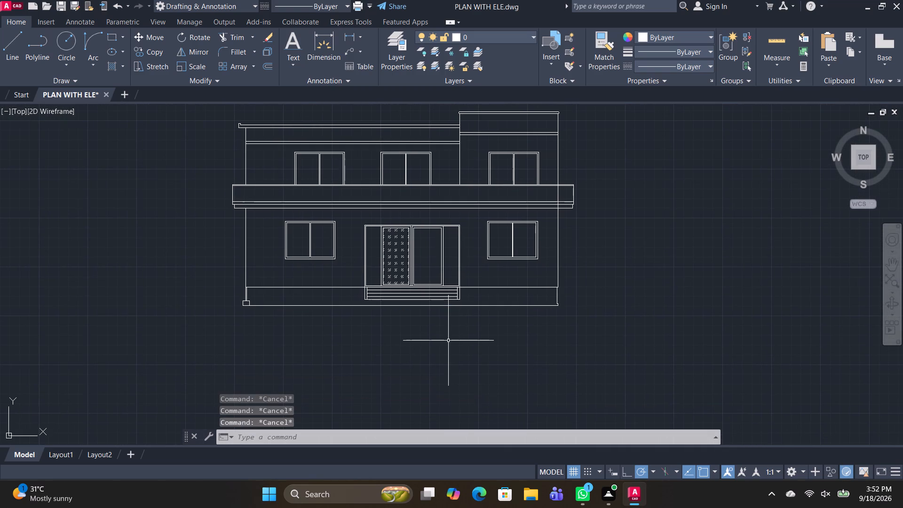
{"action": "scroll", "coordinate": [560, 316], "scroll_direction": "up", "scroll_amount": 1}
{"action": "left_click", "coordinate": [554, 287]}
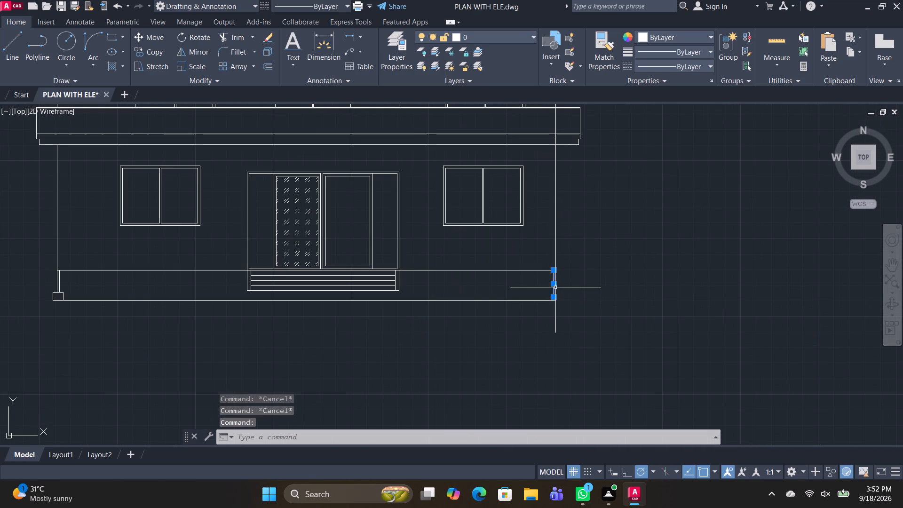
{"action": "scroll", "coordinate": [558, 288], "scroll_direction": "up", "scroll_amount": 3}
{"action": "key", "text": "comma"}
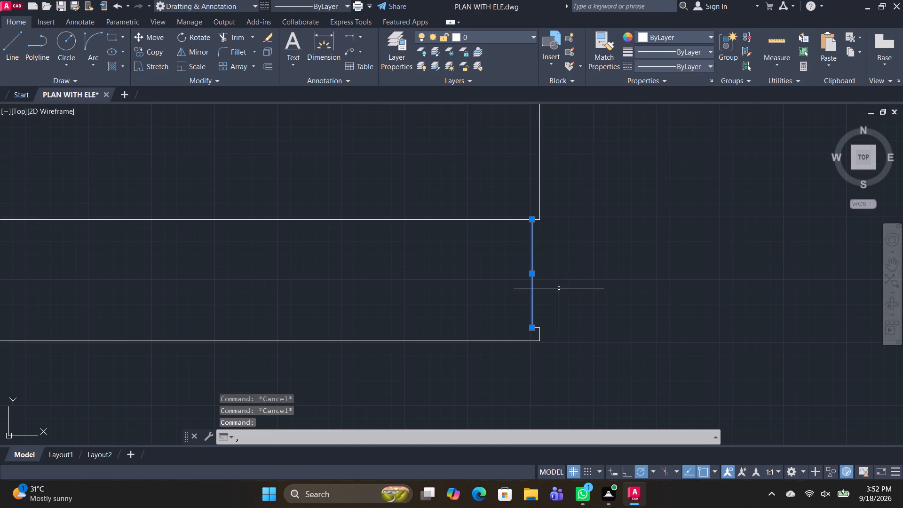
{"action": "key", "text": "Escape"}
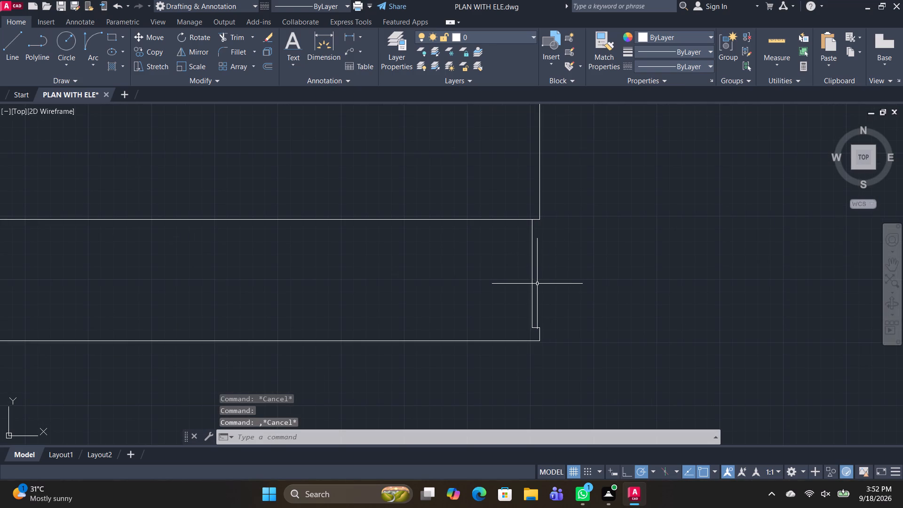
Move the three lines of the stepped profile at the plinth's right end outward, just beyond the right wall line.
{"action": "left_click", "coordinate": [533, 282]}
{"action": "left_click", "coordinate": [537, 328]}
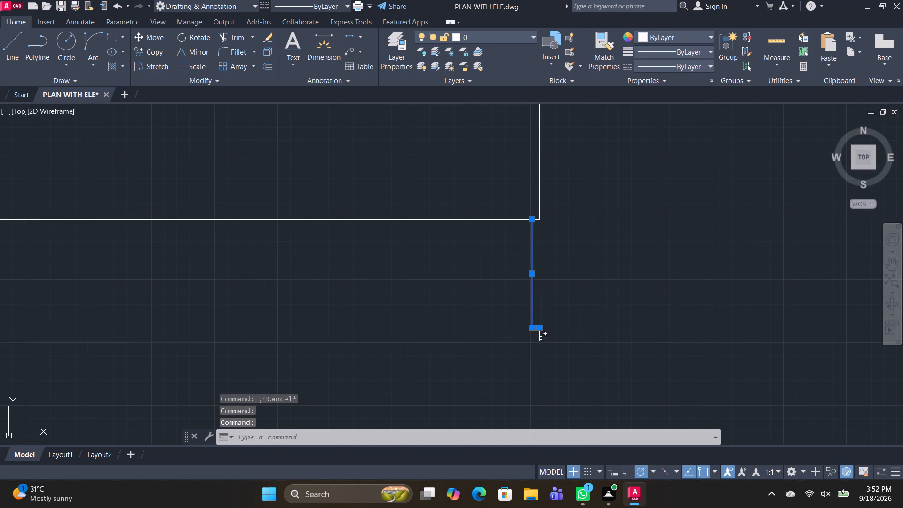
{"action": "left_click", "coordinate": [541, 337]}
{"action": "key", "text": "m"}
{"action": "key", "text": "space"}
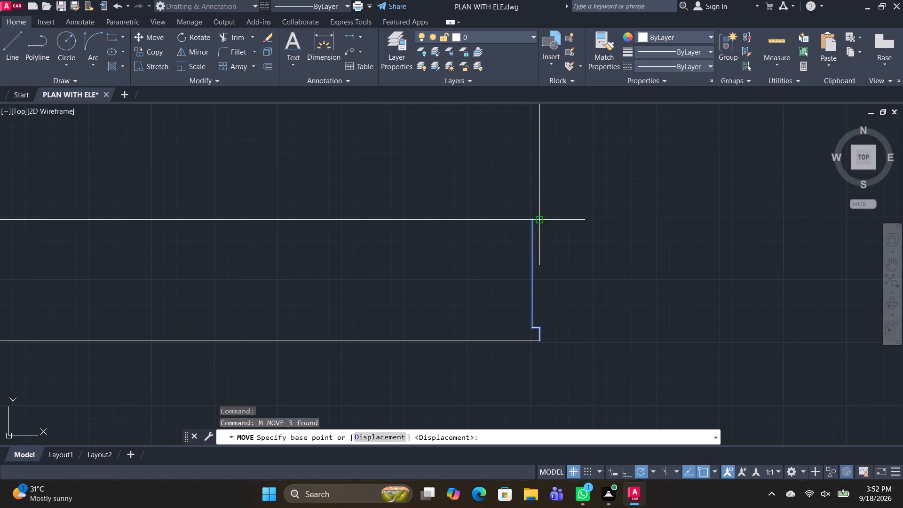
{"action": "left_click", "coordinate": [531, 219]}
{"action": "left_click", "coordinate": [549, 220]}
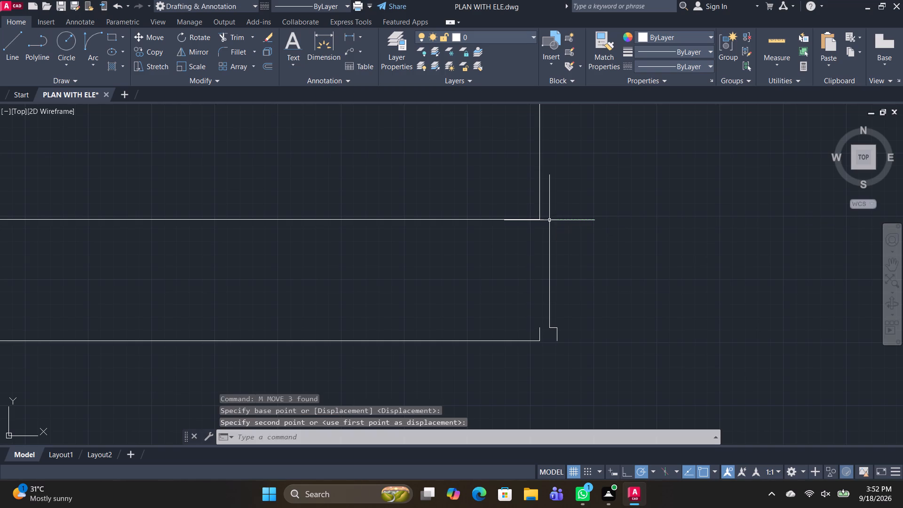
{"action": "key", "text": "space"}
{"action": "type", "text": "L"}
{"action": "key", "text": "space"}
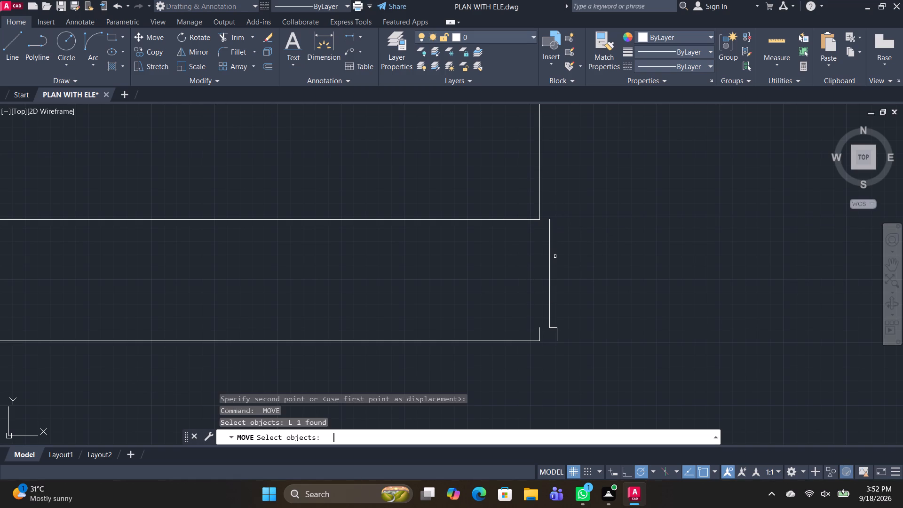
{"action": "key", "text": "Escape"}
Extend the plinth's bottom and top lines to the moved stepped profile and trim away the leftover short vertical line.
{"action": "type", "text": "TR"}
{"action": "key", "text": "space"}
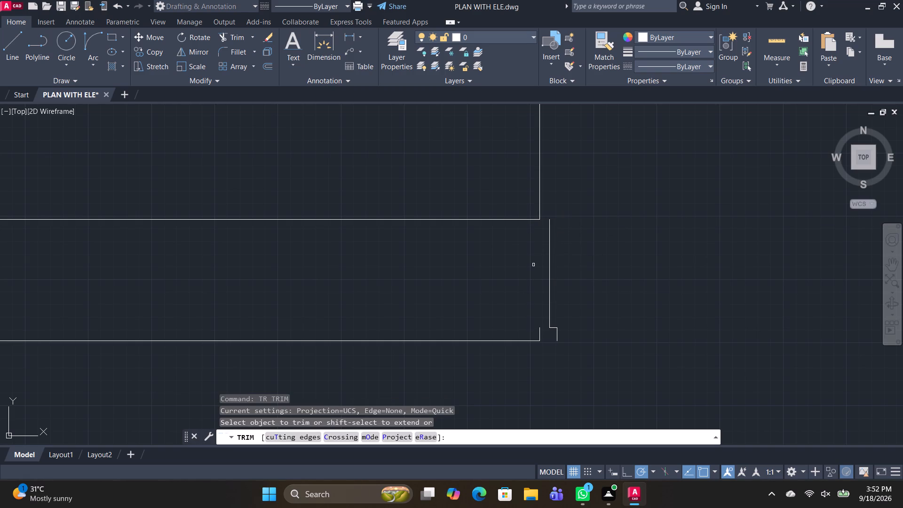
{"action": "left_click", "coordinate": [531, 343], "text": "shift"}
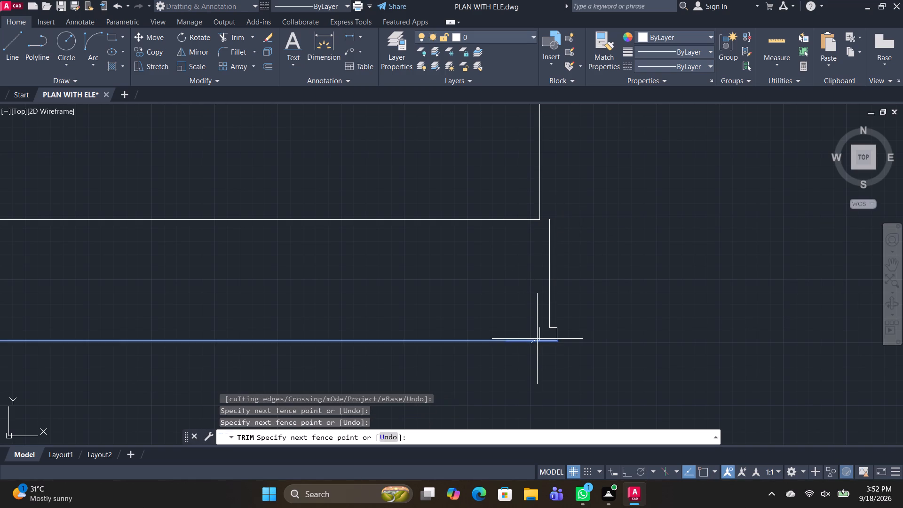
{"action": "left_click", "coordinate": [531, 331], "text": "shift"}
{"action": "left_click", "coordinate": [539, 332]}
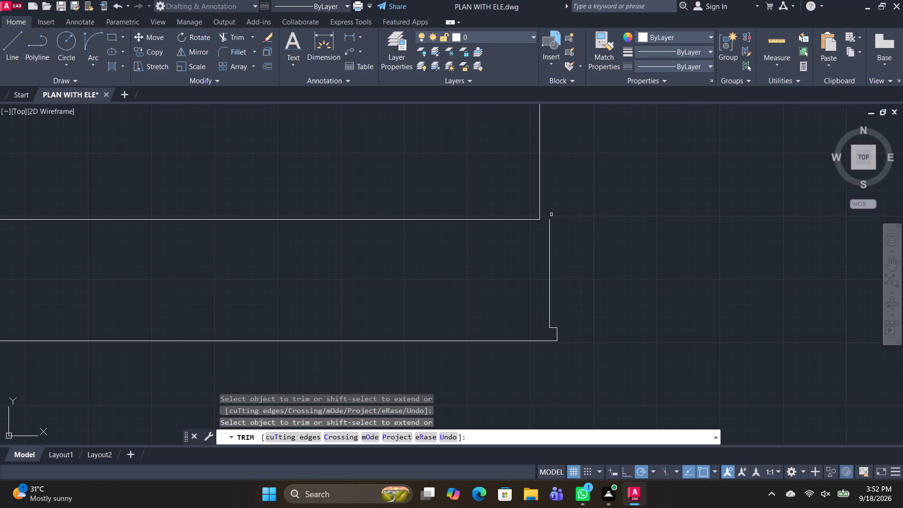
{"action": "left_click", "coordinate": [527, 221], "text": "shift"}
Save the drawing.
{"action": "key", "text": "ctrl+s"}
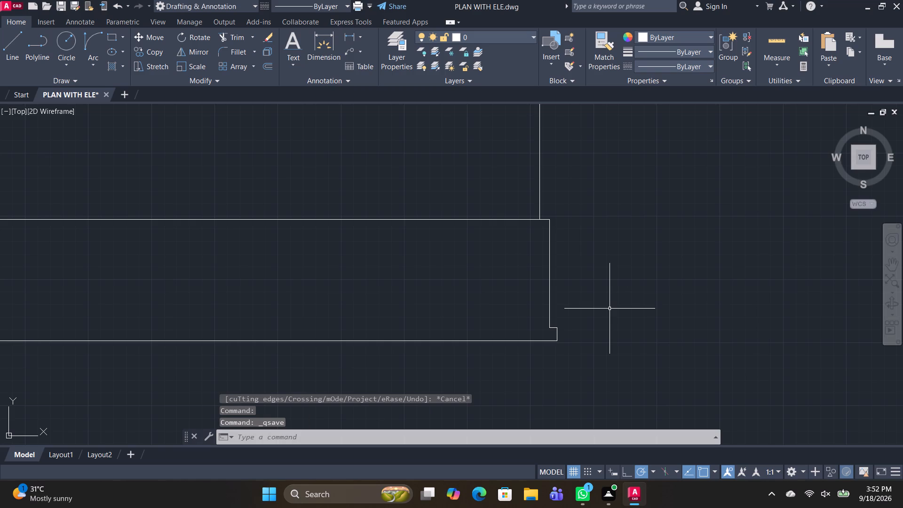
Copy the "FLOOR PLAN - FIRST FLOOR" title straight down, placing one copy beneath each of the two elevations.
{"action": "scroll", "coordinate": [428, 222], "scroll_direction": "down", "scroll_amount": 6}
{"action": "middle_click_drag", "start_coordinate": [420, 228], "coordinate": [355, 322]}
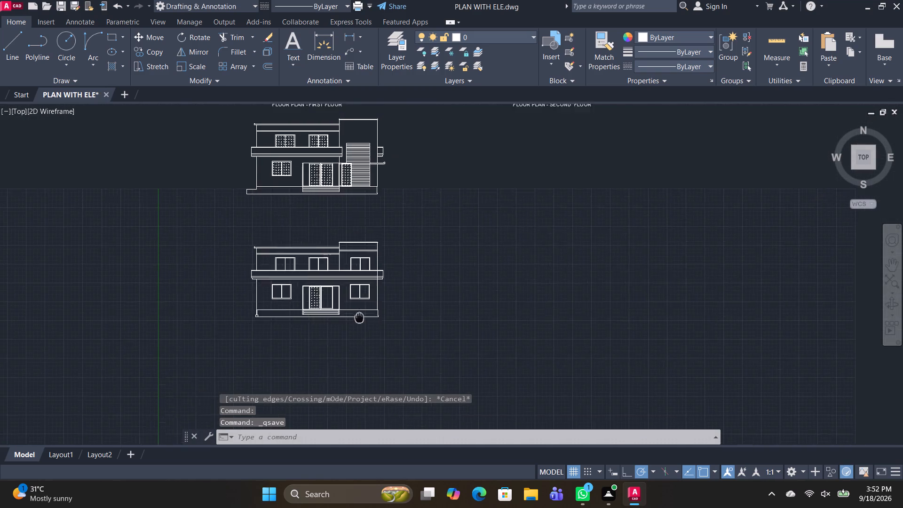
{"action": "middle_click_drag", "start_coordinate": [355, 322], "coordinate": [328, 334]}
{"action": "middle_click_drag", "start_coordinate": [348, 263], "coordinate": [353, 287]}
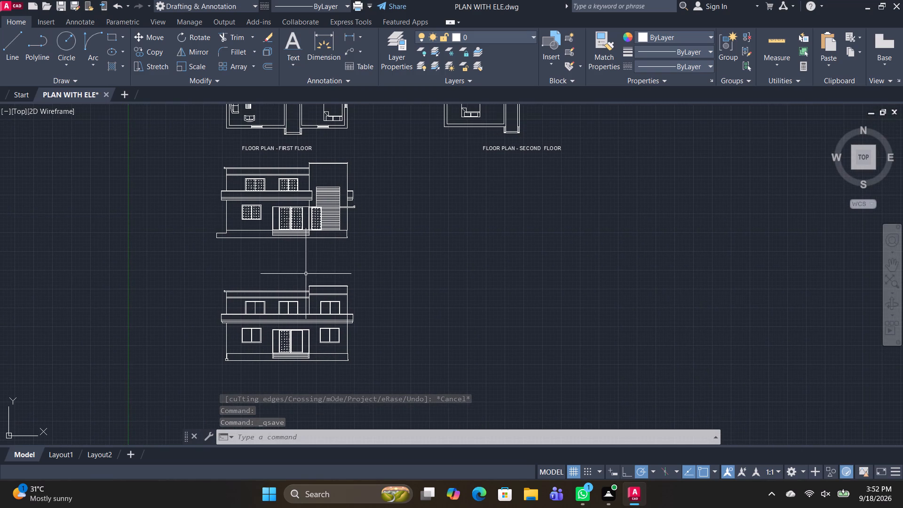
{"action": "middle_click_drag", "start_coordinate": [318, 270], "coordinate": [326, 293]}
{"action": "left_click", "coordinate": [271, 173]}
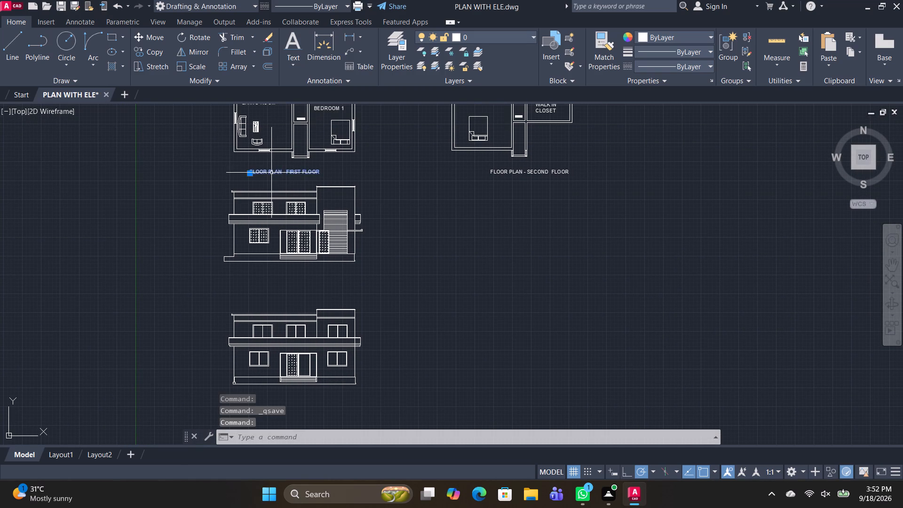
{"action": "key", "text": "c"}
{"action": "type", "text": "O"}
{"action": "key", "text": "space"}
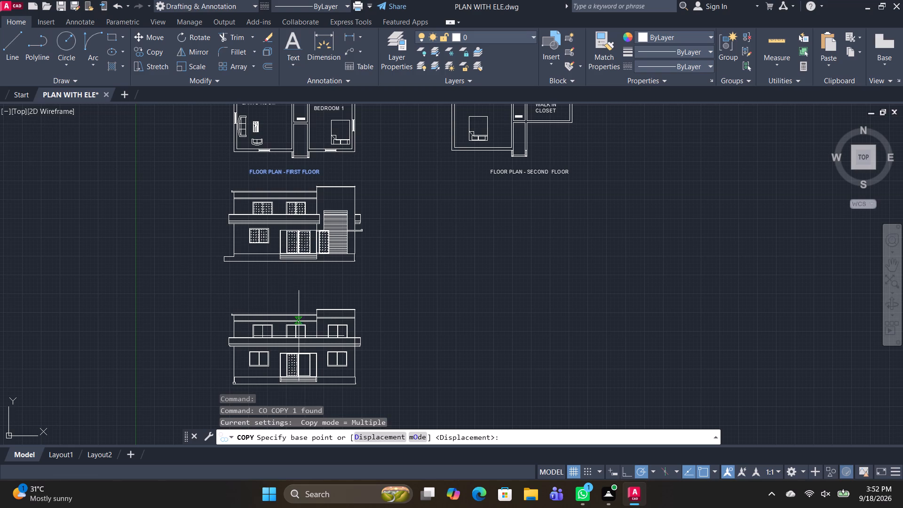
{"action": "left_click", "coordinate": [288, 173]}
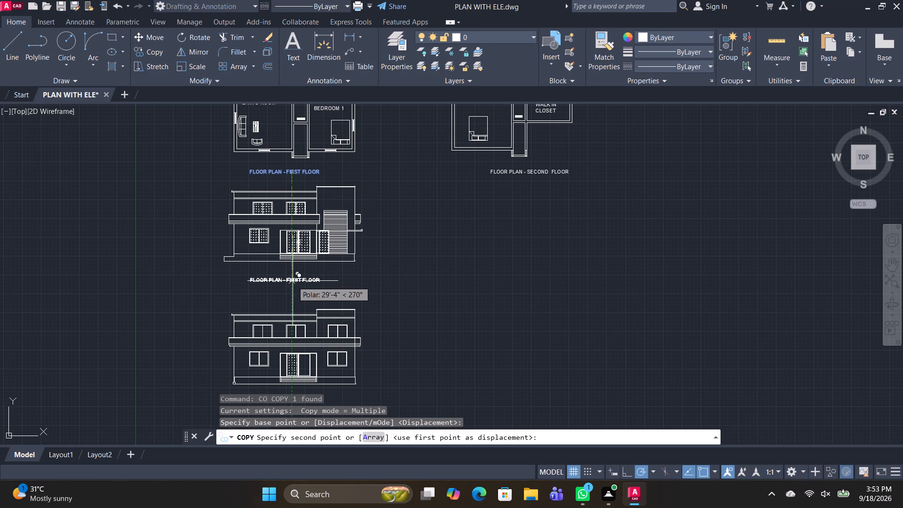
{"action": "left_click", "coordinate": [288, 278]}
{"action": "middle_click_drag", "start_coordinate": [290, 360], "coordinate": [293, 299]}
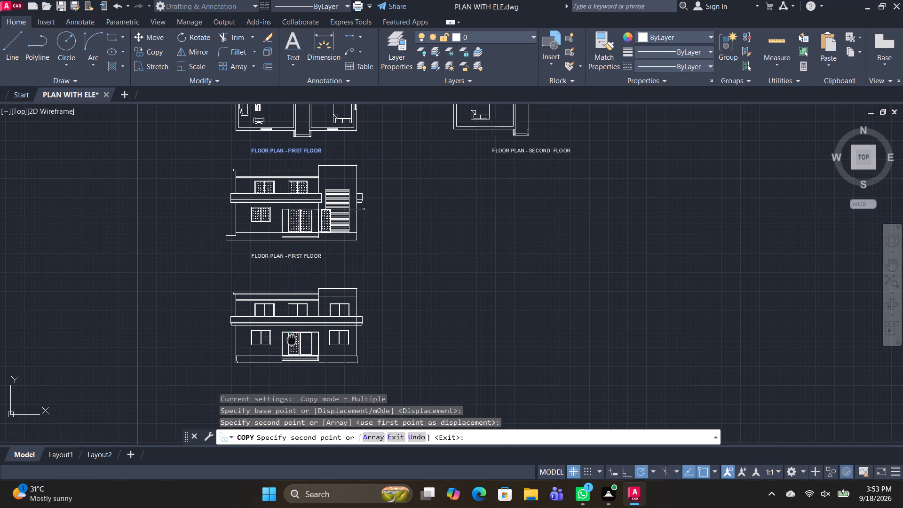
{"action": "middle_click_drag", "start_coordinate": [293, 299], "coordinate": [293, 267]}
{"action": "left_click", "coordinate": [296, 306]}
{"action": "key", "text": "Escape"}
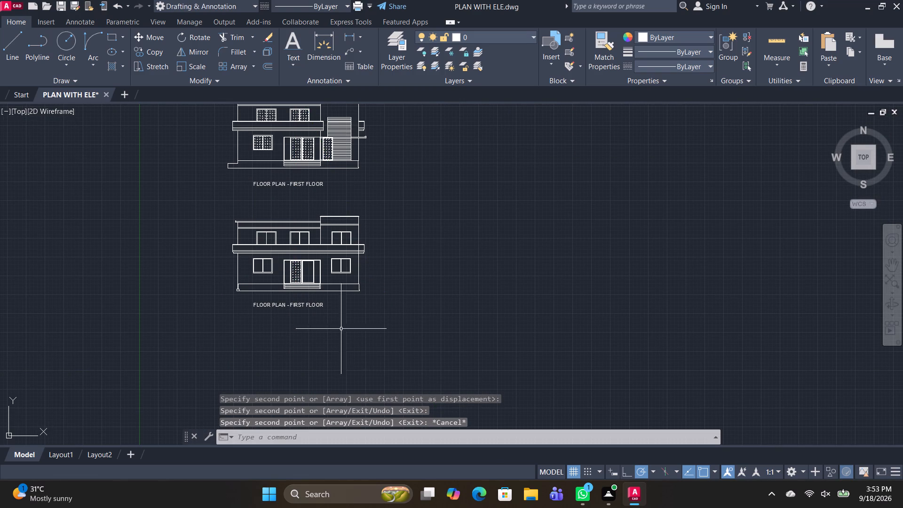
Change the copied title beneath the upper elevation to "FRONT ELEVATION".
{"action": "scroll", "coordinate": [298, 196], "scroll_direction": "up", "scroll_amount": 1}
{"action": "scroll", "coordinate": [256, 175], "scroll_direction": "up", "scroll_amount": 2}
{"action": "double_click", "coordinate": [255, 178]}
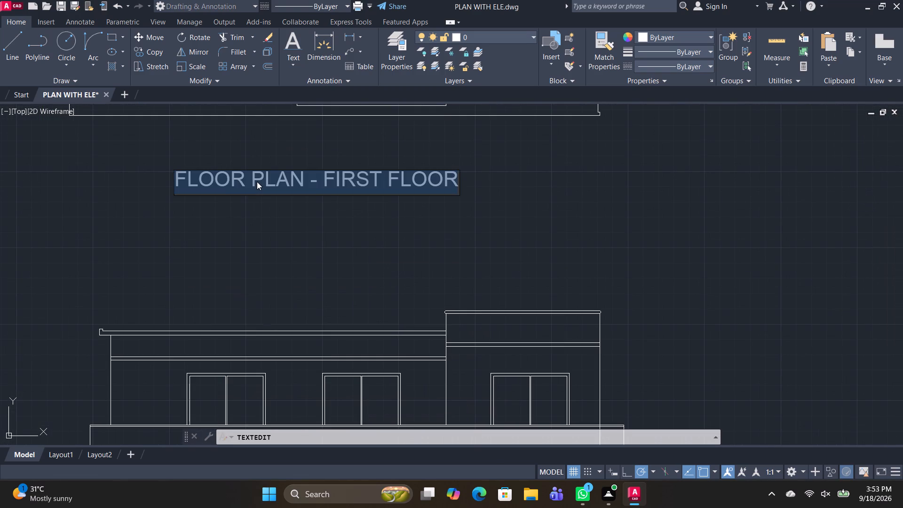
{"action": "type", "text": "FRONT ELEVATION"}
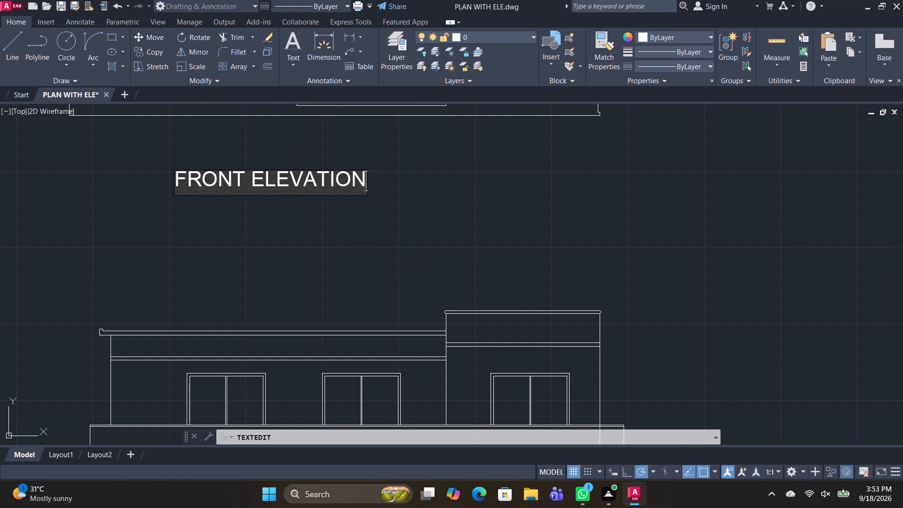
{"action": "key", "text": "Return"}
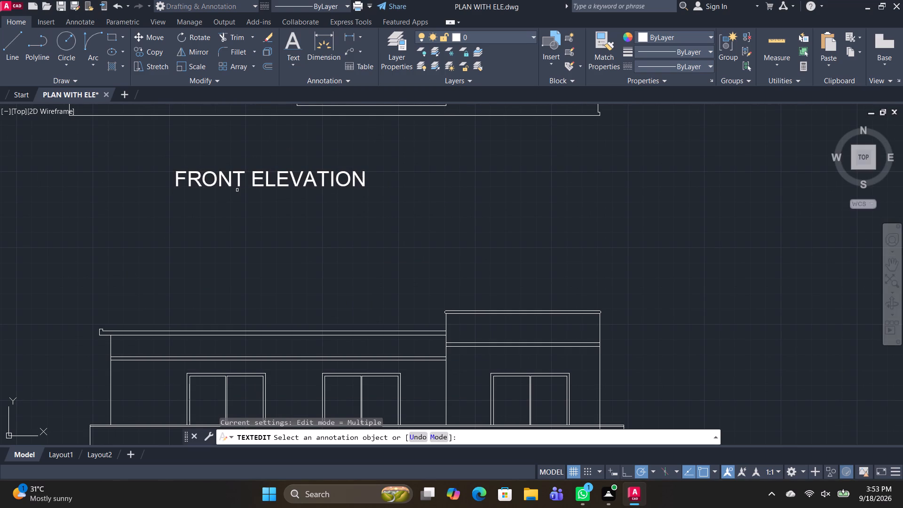
Change the copied title beneath the lower elevation to "RIGHT ELEVATION".
{"action": "scroll", "coordinate": [220, 198], "scroll_direction": "down", "scroll_amount": 3}
{"action": "middle_click_drag", "start_coordinate": [266, 243], "coordinate": [261, 172]}
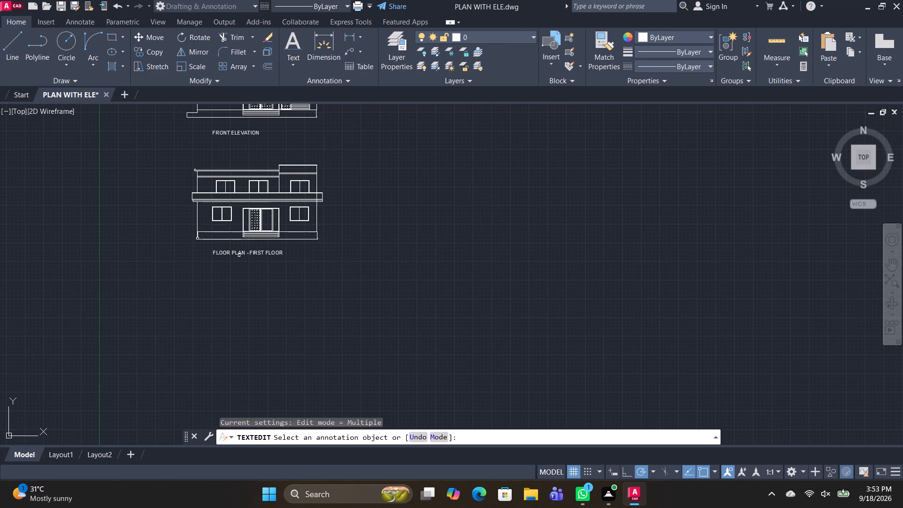
{"action": "key", "text": "Escape"}
{"action": "left_click", "coordinate": [238, 252]}
{"action": "left_click", "coordinate": [238, 252]}
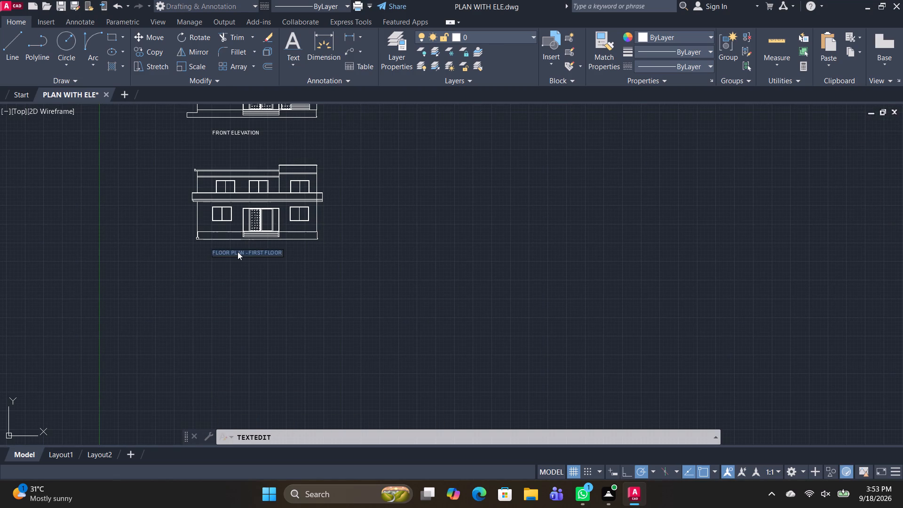
{"action": "type", "text": "RIGHT ELEVATION"}
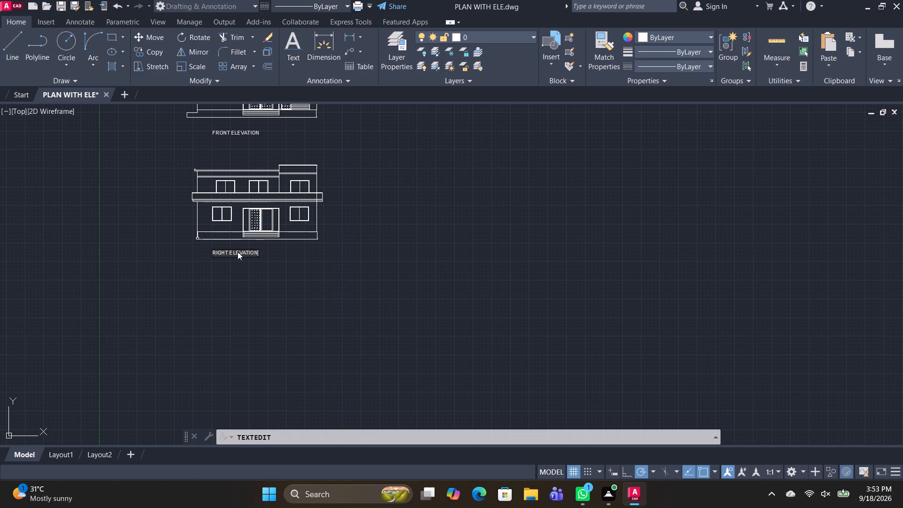
{"action": "key", "text": "Return"}
{"action": "key", "text": "Return"}
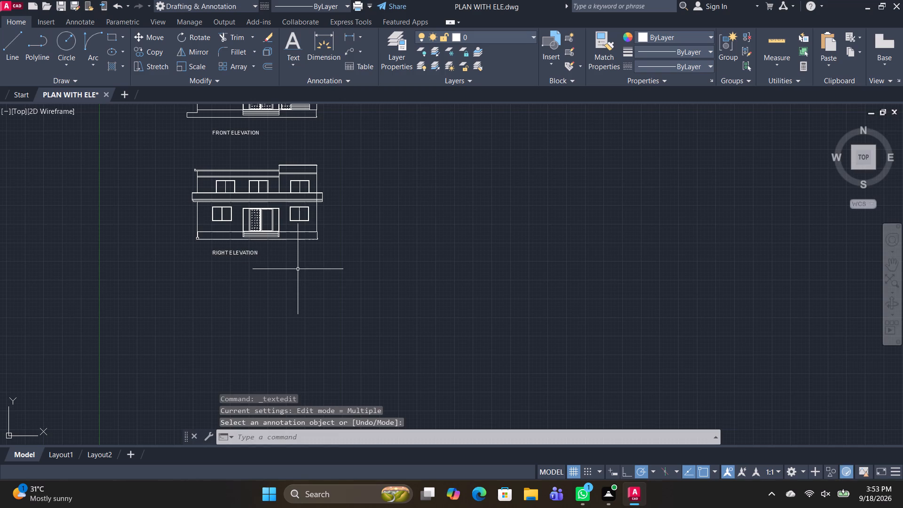
Mirror the whole front elevation about a vertical axis to its right, below the second-floor plan, keeping the original.
{"action": "scroll", "coordinate": [302, 271], "scroll_direction": "down", "scroll_amount": 1}
{"action": "middle_click_drag", "start_coordinate": [313, 282], "coordinate": [236, 319]}
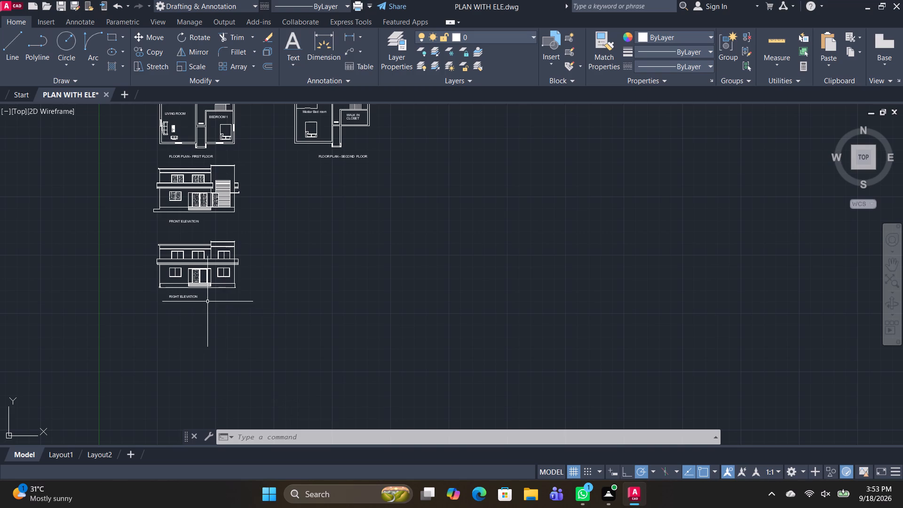
{"action": "middle_click_drag", "start_coordinate": [257, 223], "coordinate": [246, 258]}
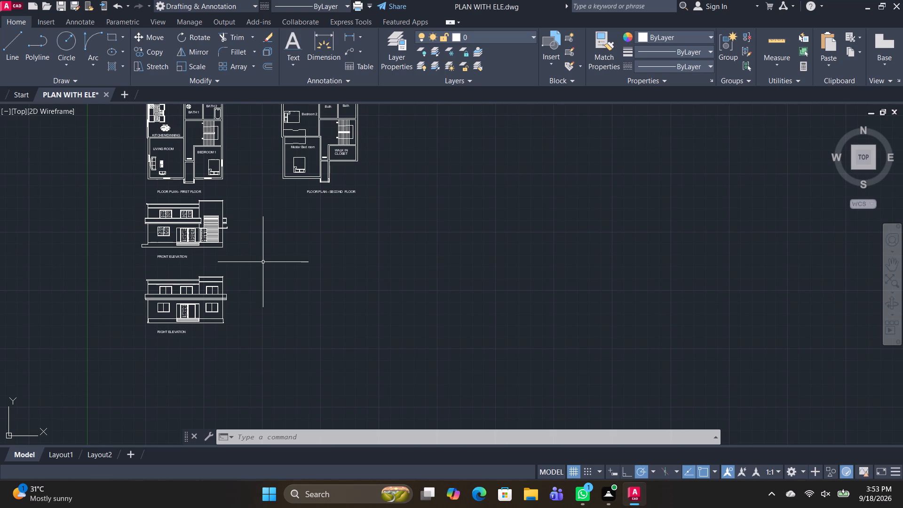
{"action": "left_click", "coordinate": [242, 253]}
{"action": "left_click", "coordinate": [119, 198]}
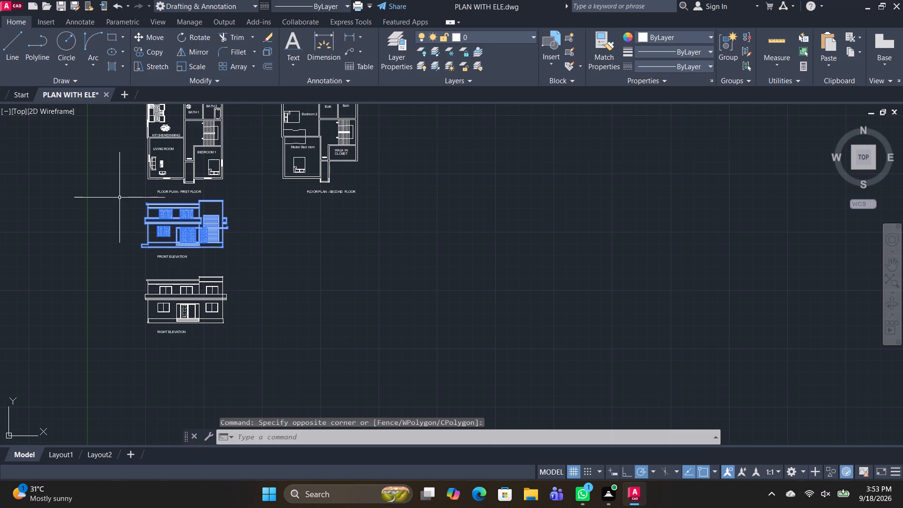
{"action": "type", "text": "MI"}
{"action": "key", "text": "space"}
{"action": "left_click", "coordinate": [261, 199]}
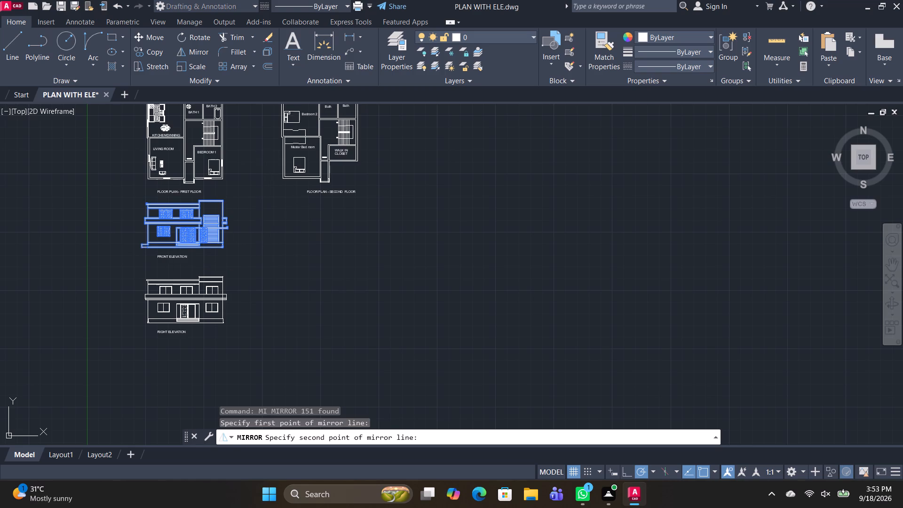
{"action": "left_click", "coordinate": [257, 305]}
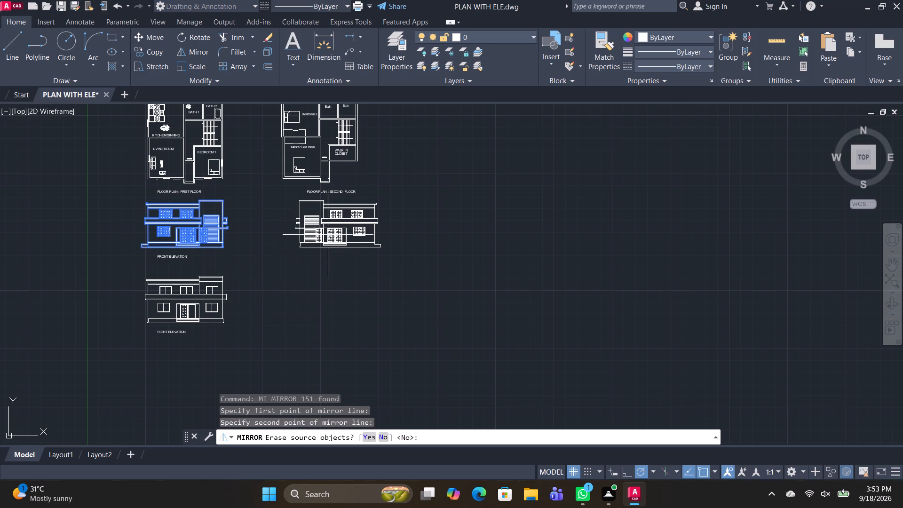
{"action": "scroll", "coordinate": [328, 235], "scroll_direction": "up", "scroll_amount": 2}
{"action": "key", "text": "space"}
Erase the horizontal slat lines, narrow glazed panel and canopy lines from the tall block of the mirrored elevation.
{"action": "scroll", "coordinate": [331, 205], "scroll_direction": "up", "scroll_amount": 1}
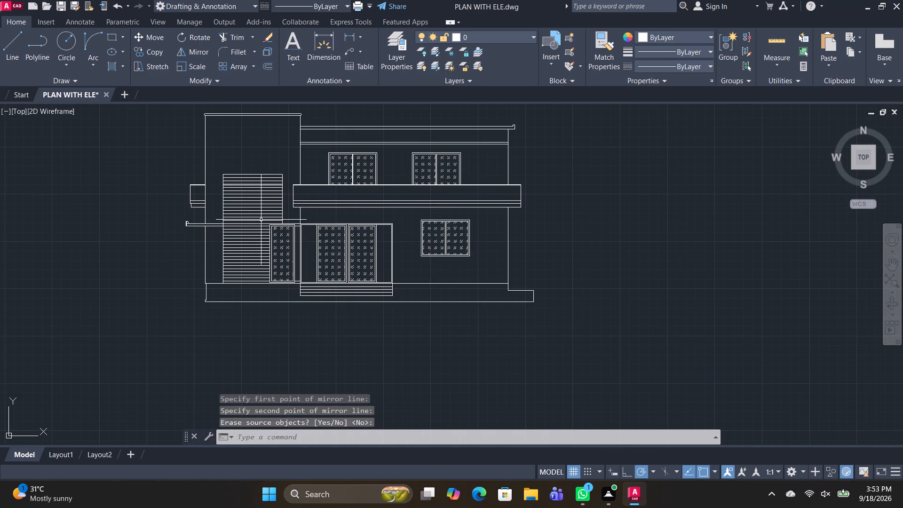
{"action": "left_click", "coordinate": [281, 160]}
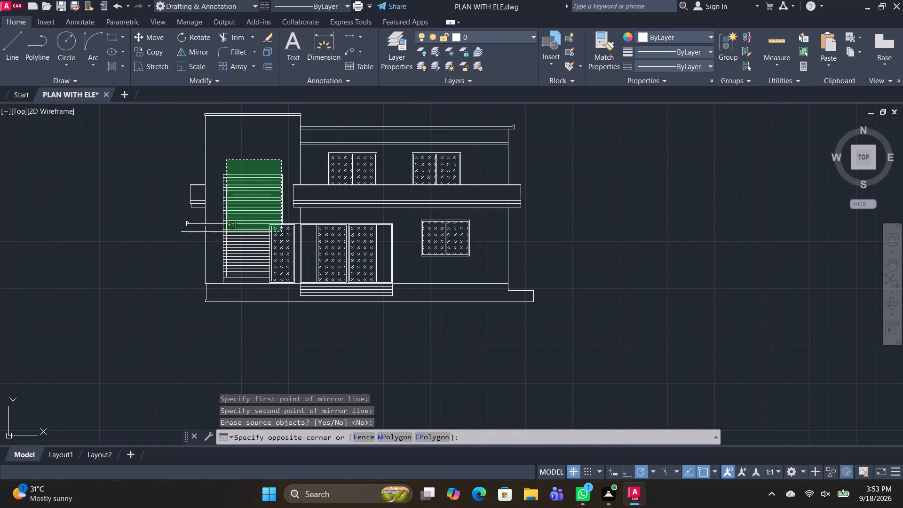
{"action": "left_click", "coordinate": [217, 241]}
{"action": "key", "text": "Delete"}
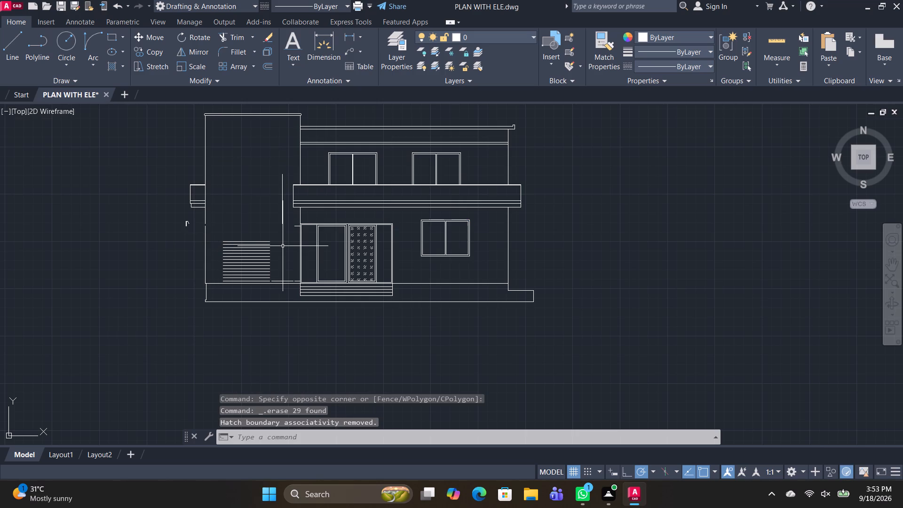
{"action": "left_click", "coordinate": [284, 197]}
{"action": "left_click", "coordinate": [269, 194]}
{"action": "key", "text": "Delete"}
{"action": "left_click_drag", "start_coordinate": [278, 220], "coordinate": [278, 228]}
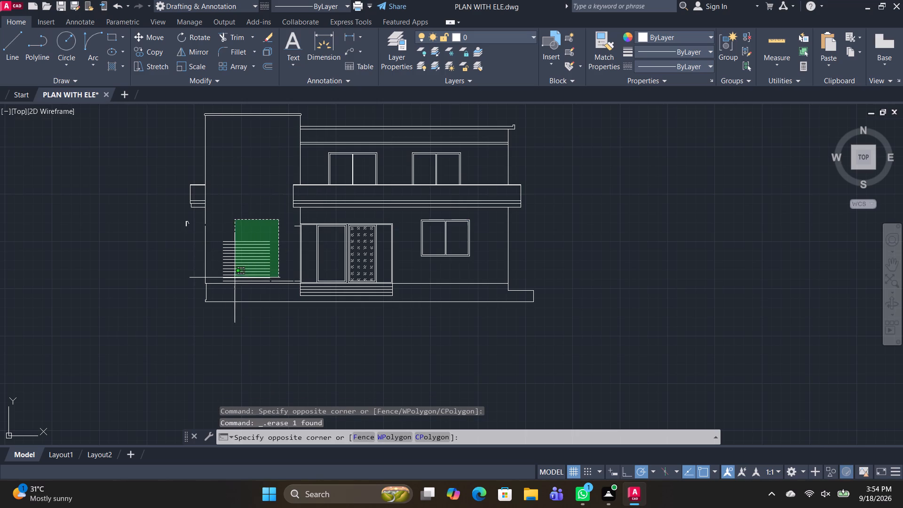
{"action": "left_click", "coordinate": [219, 281]}
{"action": "key", "text": "Delete"}
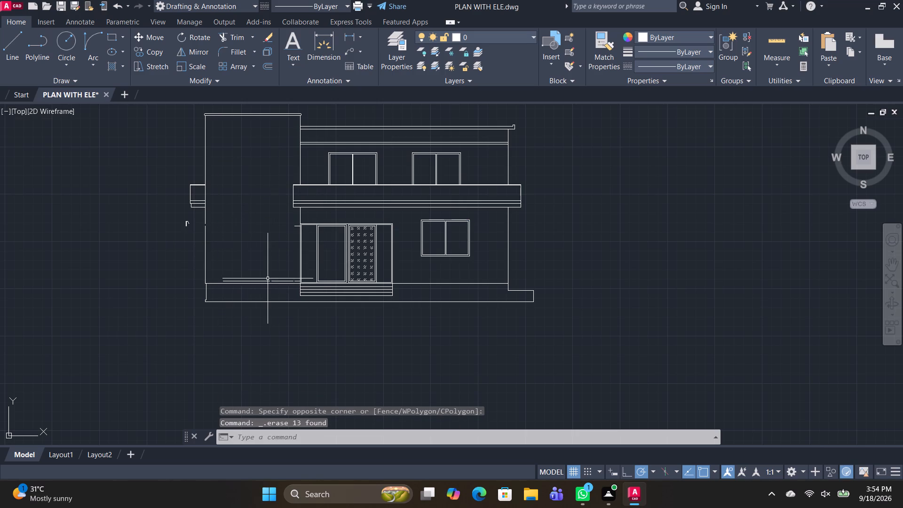
{"action": "scroll", "coordinate": [267, 279], "scroll_direction": "up", "scroll_amount": 3}
{"action": "left_click", "coordinate": [287, 290]}
{"action": "left_click", "coordinate": [249, 289]}
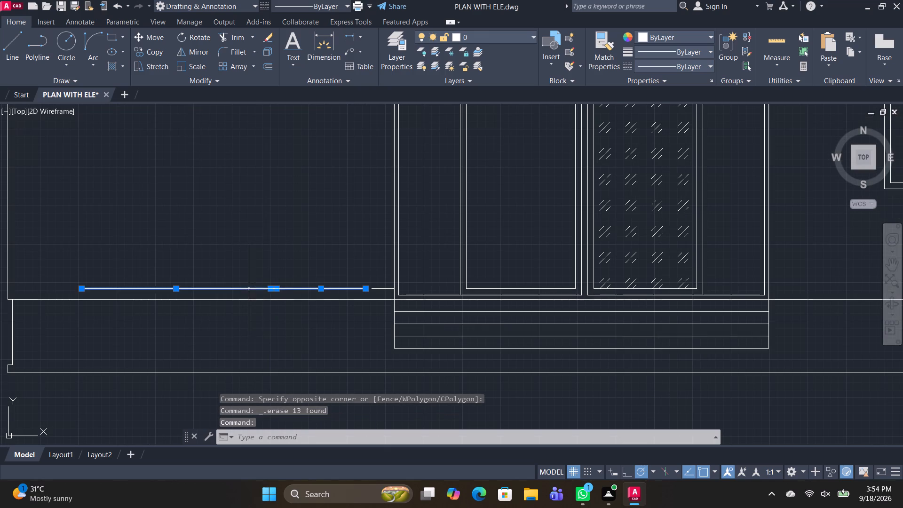
{"action": "key", "text": "Delete"}
{"action": "left_click", "coordinate": [376, 289]}
{"action": "key", "text": "Delete"}
Erase the ground-floor entrance doors, their frames and hatch, and the ground-floor window from the mirrored elevation.
{"action": "scroll", "coordinate": [475, 273], "scroll_direction": "down", "scroll_amount": 2}
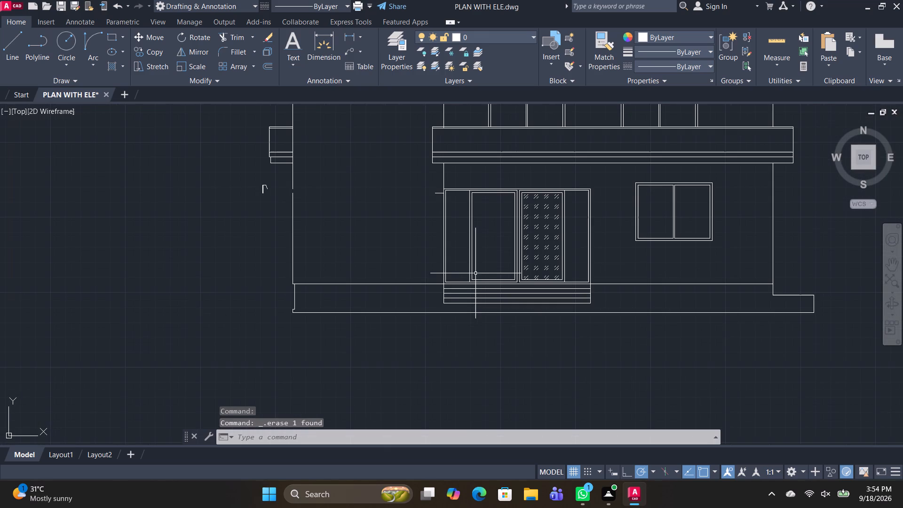
{"action": "left_click_drag", "start_coordinate": [619, 253], "coordinate": [570, 249]}
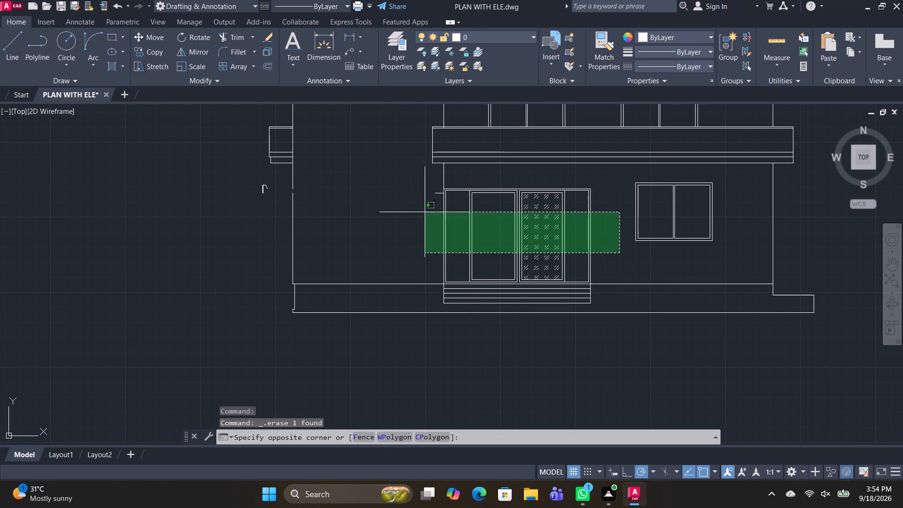
{"action": "left_click", "coordinate": [424, 210]}
{"action": "key", "text": "Delete"}
{"action": "left_click_drag", "start_coordinate": [721, 257], "coordinate": [717, 249]}
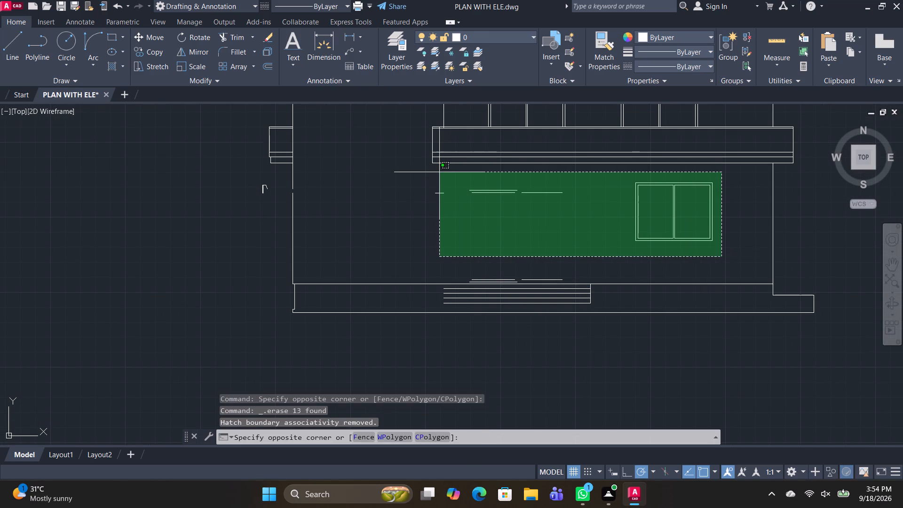
{"action": "left_click", "coordinate": [438, 173]}
{"action": "key", "text": "Delete"}
{"action": "left_click", "coordinate": [533, 278]}
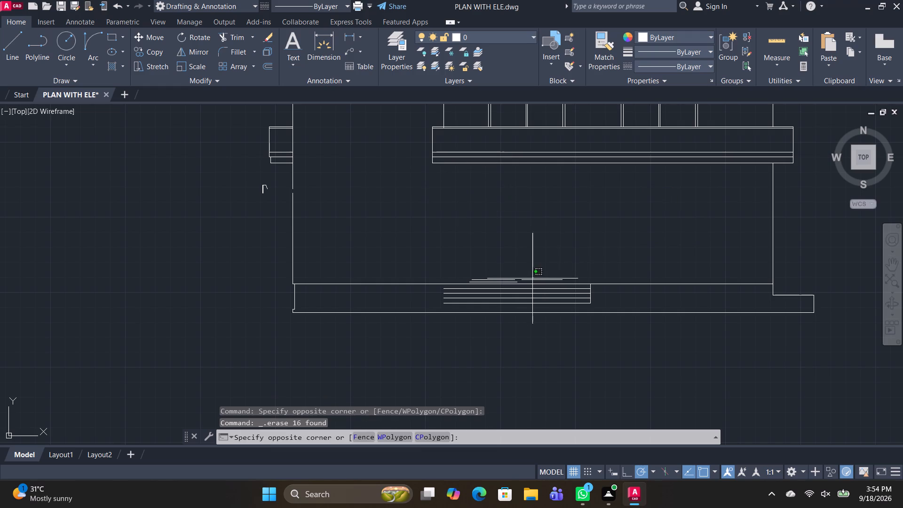
{"action": "scroll", "coordinate": [509, 279], "scroll_direction": "up", "scroll_amount": 3}
{"action": "left_click", "coordinate": [477, 294]}
{"action": "key", "text": "Delete"}
Erase the entrance step lines and their vertical edge from the base of the mirrored elevation.
{"action": "left_click", "coordinate": [591, 378]}
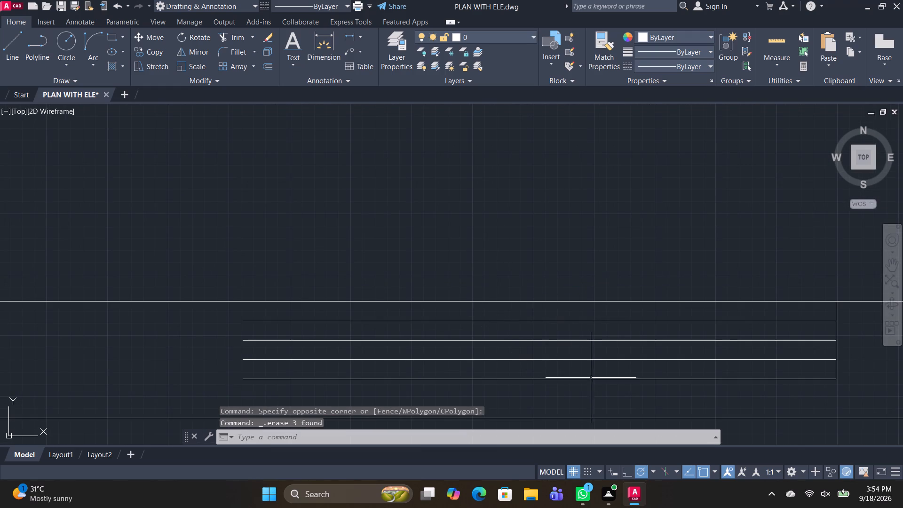
{"action": "left_click_drag", "start_coordinate": [569, 315], "coordinate": [561, 319]}
{"action": "left_click", "coordinate": [443, 383]}
{"action": "key", "text": "Delete"}
{"action": "scroll", "coordinate": [598, 375], "scroll_direction": "down", "scroll_amount": 1}
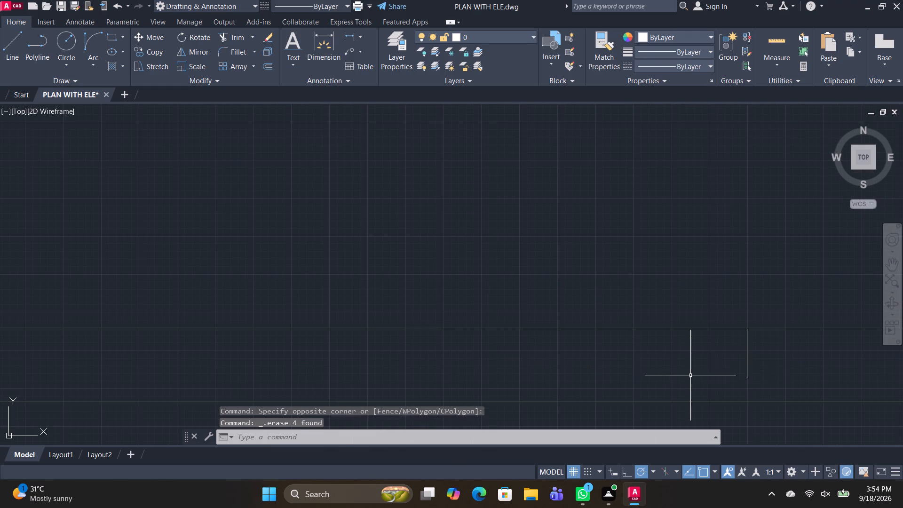
{"action": "left_click_drag", "start_coordinate": [773, 371], "coordinate": [744, 358]}
{"action": "left_click", "coordinate": [682, 355]}
{"action": "key", "text": "Delete"}
{"action": "scroll", "coordinate": [402, 333], "scroll_direction": "down", "scroll_amount": 1}
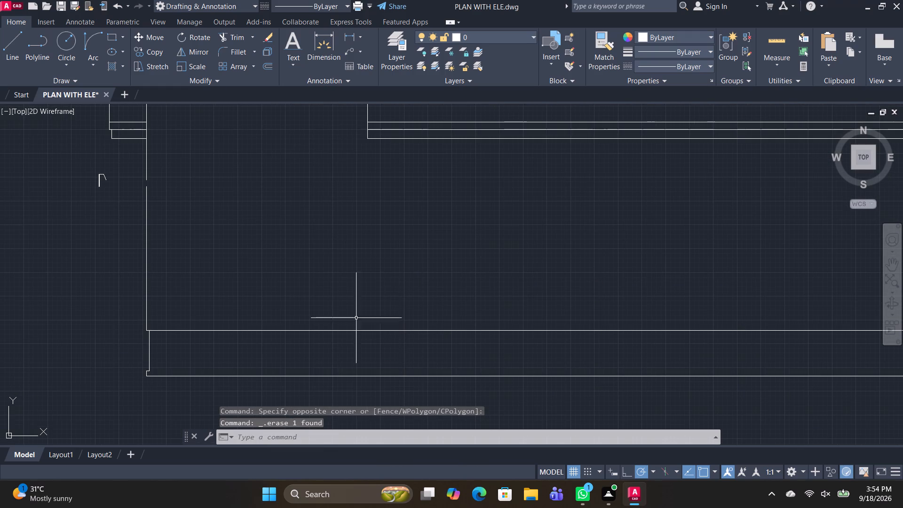
Trim the long balcony band out of the mirrored facade, keeping only the stub projecting beyond the outer wall.
{"action": "scroll", "coordinate": [321, 302], "scroll_direction": "down", "scroll_amount": 1}
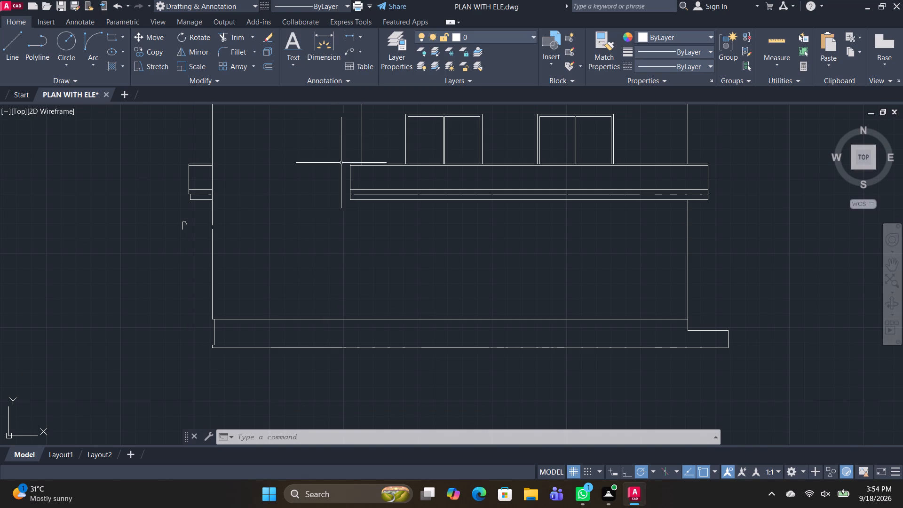
{"action": "middle_click_drag", "start_coordinate": [539, 264], "coordinate": [561, 222]}
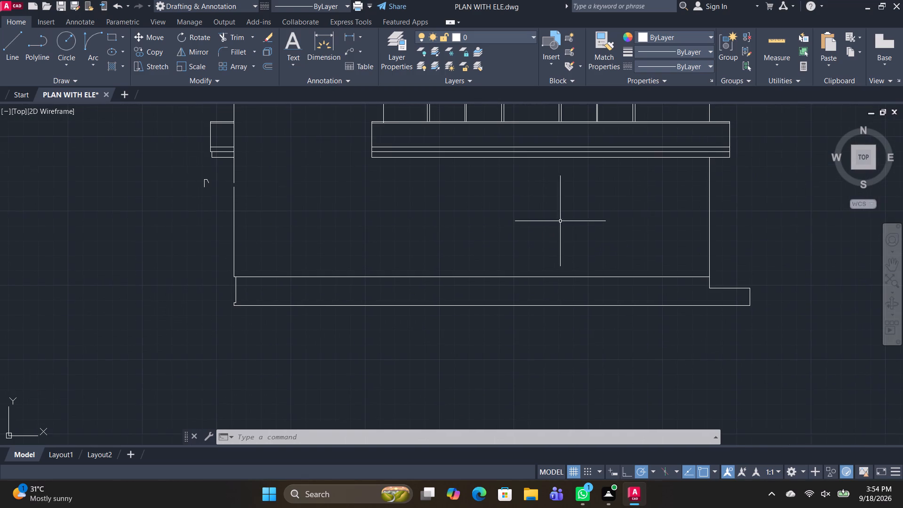
{"action": "middle_click_drag", "start_coordinate": [299, 264], "coordinate": [327, 312]}
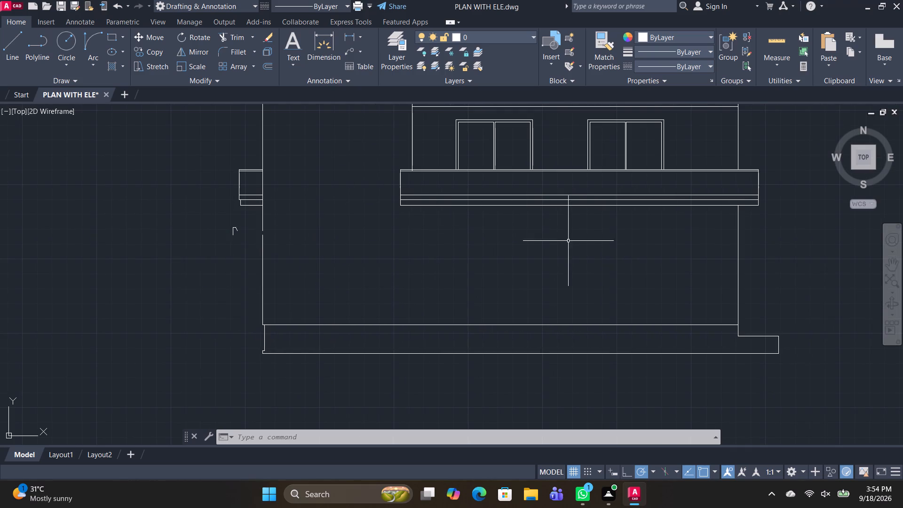
{"action": "middle_click_drag", "start_coordinate": [510, 264], "coordinate": [417, 277]}
{"action": "type", "text": "TR"}
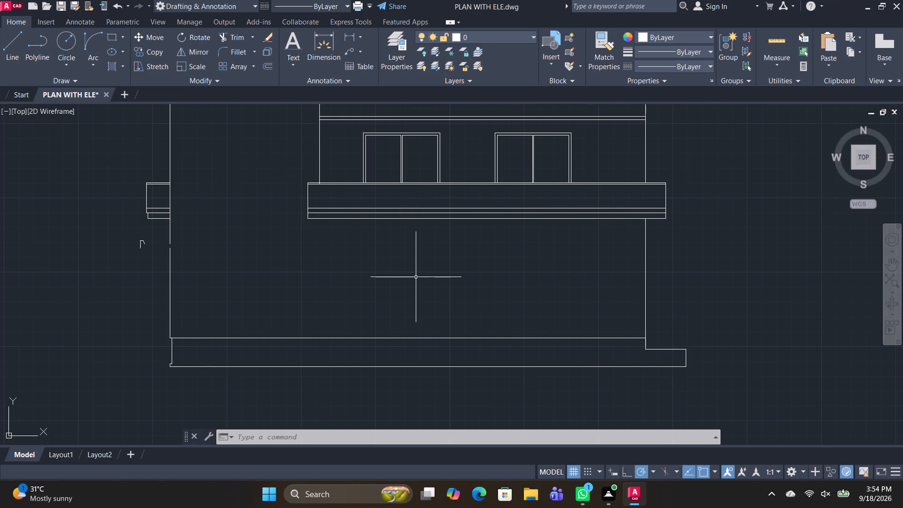
{"action": "key", "text": "space"}
{"action": "left_click", "coordinate": [647, 175], "text": "shift"}
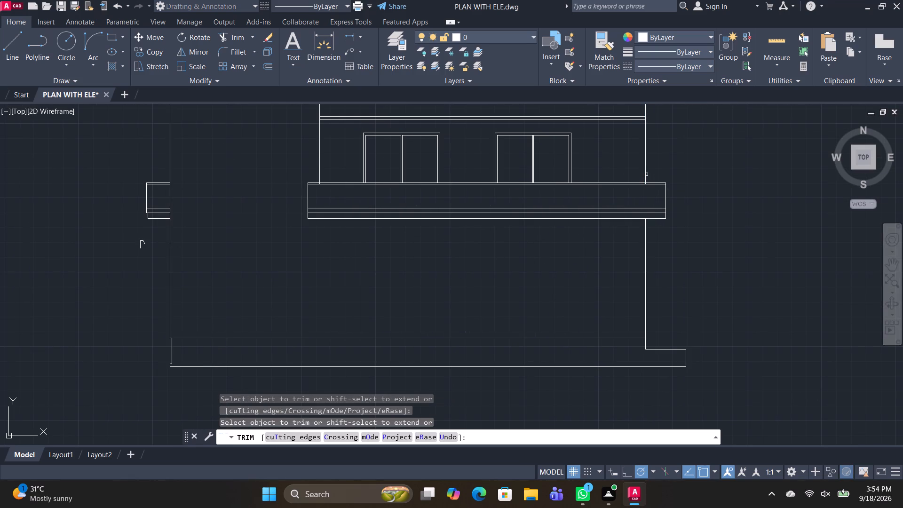
{"action": "left_click", "coordinate": [646, 178], "text": "shift"}
{"action": "left_click_drag", "start_coordinate": [634, 171], "coordinate": [555, 248]}
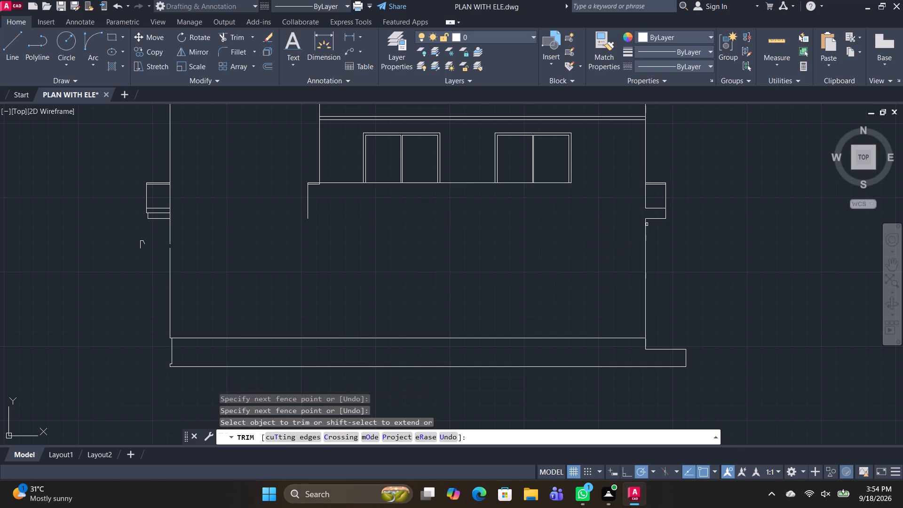
{"action": "left_click", "coordinate": [645, 199], "text": "shift"}
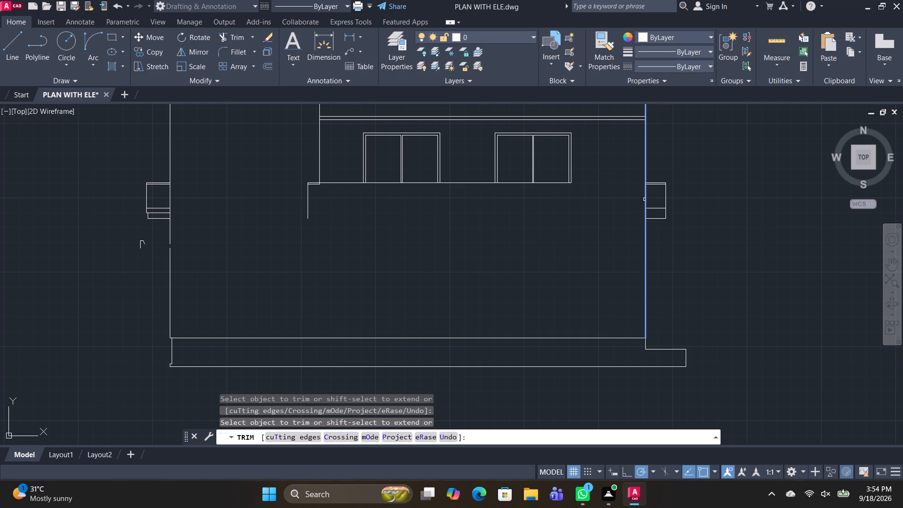
{"action": "scroll", "coordinate": [648, 206], "scroll_direction": "up", "scroll_amount": 1}
{"action": "key", "text": "space"}
{"action": "scroll", "coordinate": [531, 233], "scroll_direction": "down", "scroll_amount": 2}
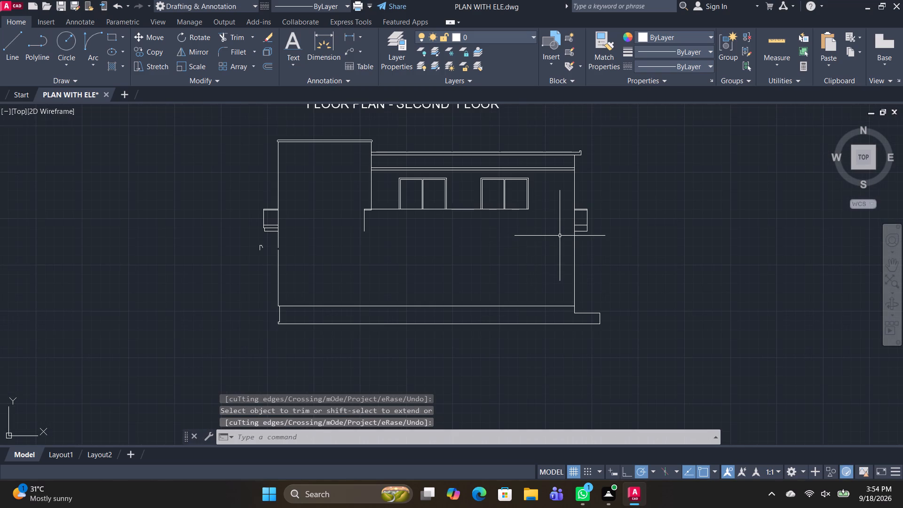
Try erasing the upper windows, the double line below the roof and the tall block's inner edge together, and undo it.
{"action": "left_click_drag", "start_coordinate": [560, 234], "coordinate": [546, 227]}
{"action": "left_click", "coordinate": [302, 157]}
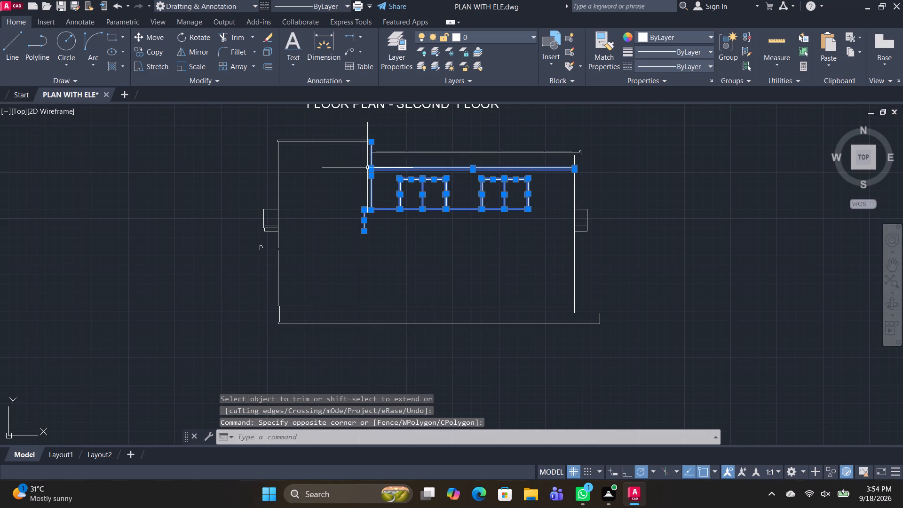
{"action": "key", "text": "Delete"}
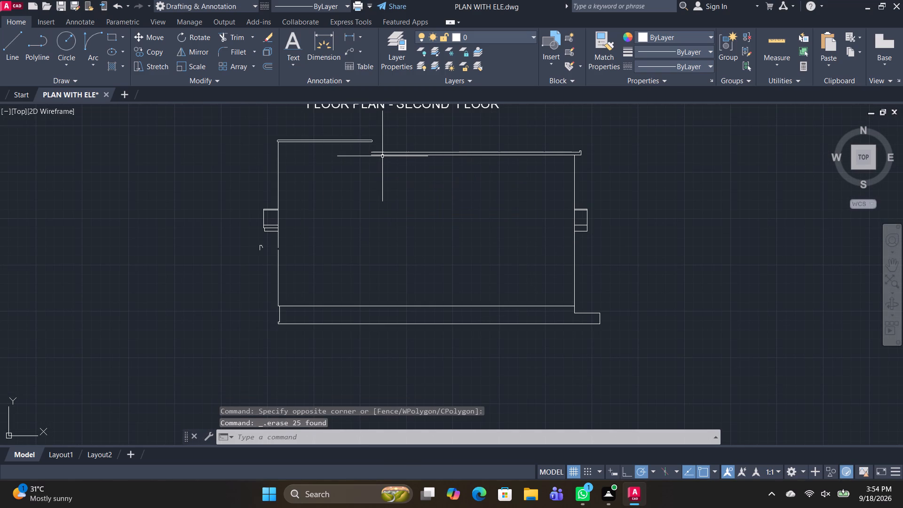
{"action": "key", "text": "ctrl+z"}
Erase the upper-floor windows, the double line below the roof, the tall block's inner edge and the leftover balcony lines.
{"action": "scroll", "coordinate": [372, 151], "scroll_direction": "up", "scroll_amount": 1}
{"action": "left_click_drag", "start_coordinate": [591, 251], "coordinate": [581, 241]}
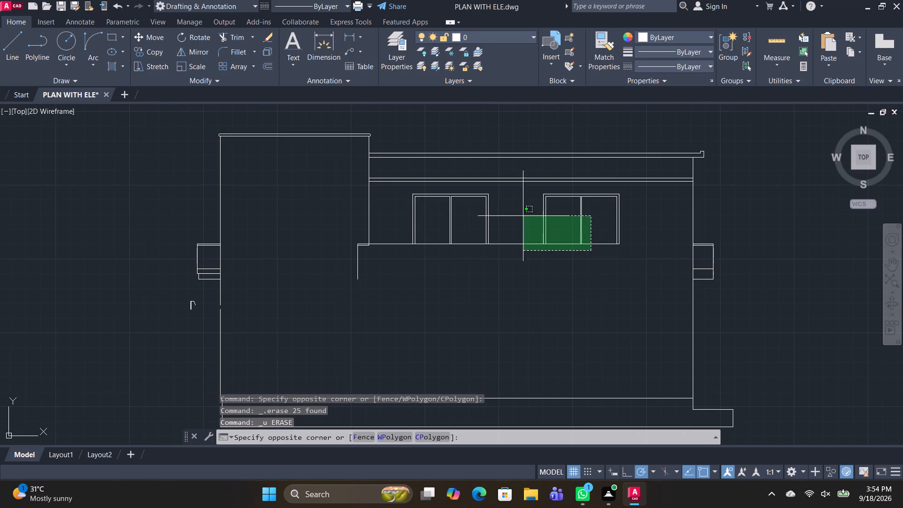
{"action": "left_click", "coordinate": [421, 176]}
{"action": "key", "text": "Delete"}
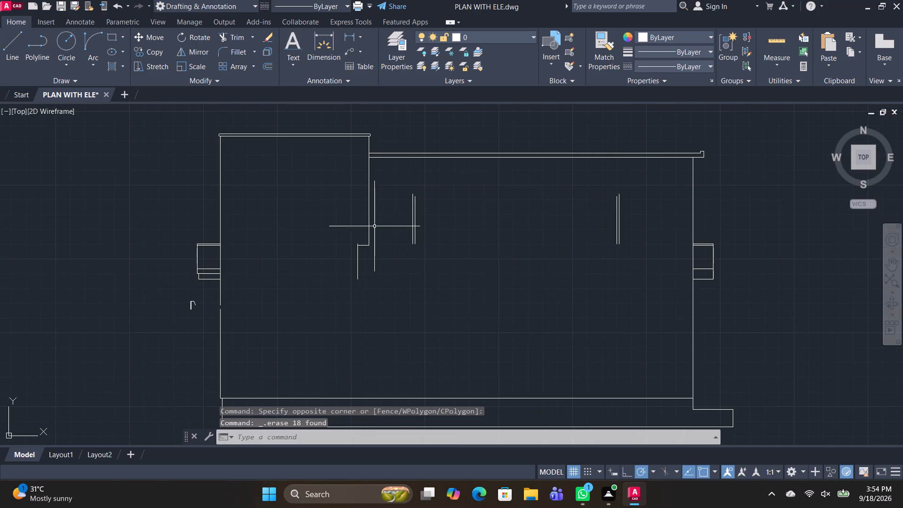
{"action": "left_click_drag", "start_coordinate": [401, 278], "coordinate": [349, 255]}
{"action": "left_click", "coordinate": [328, 239]}
{"action": "key", "text": "Delete"}
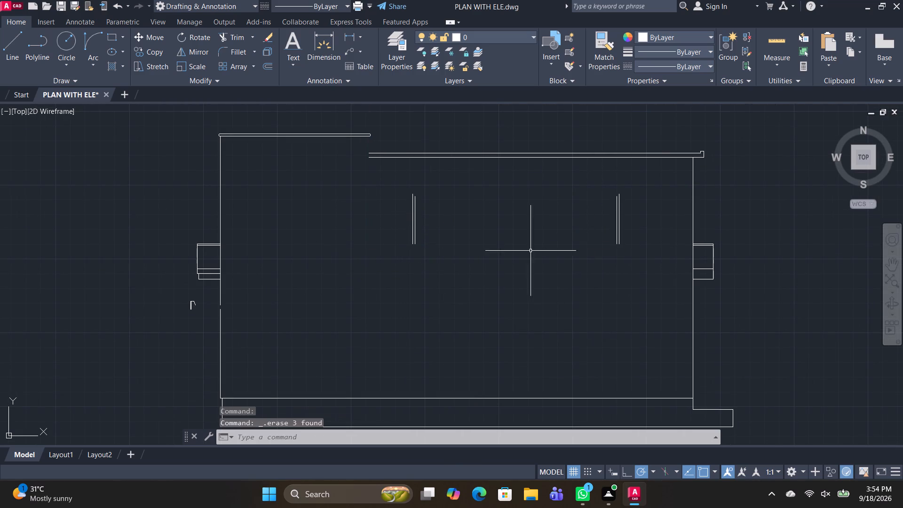
{"action": "left_click_drag", "start_coordinate": [677, 247], "coordinate": [631, 242]}
{"action": "left_click", "coordinate": [352, 228]}
{"action": "key", "text": "Delete"}
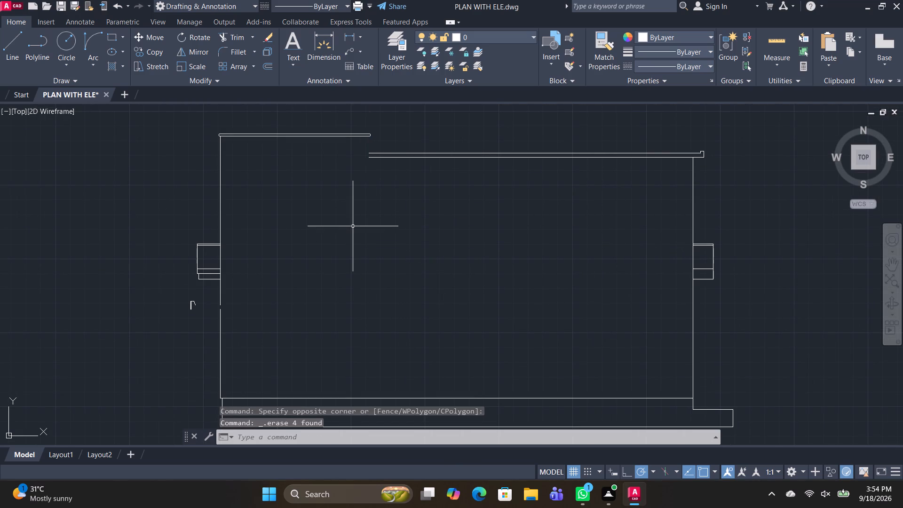
Draw a short vertical line joining the end of the lower roof slab to the underside of the tall block's roof slab.
{"action": "type", "text": "L"}
{"action": "key", "text": "space"}
{"action": "scroll", "coordinate": [372, 143], "scroll_direction": "up", "scroll_amount": 3}
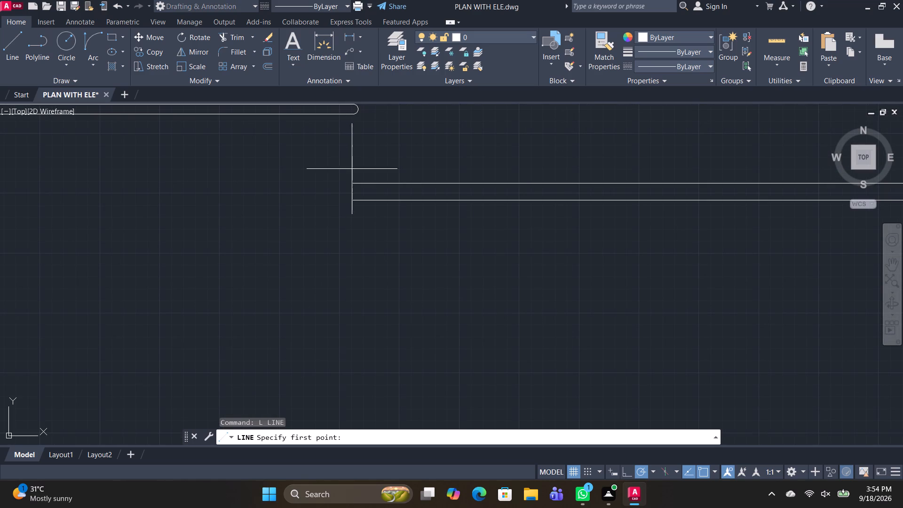
{"action": "left_click", "coordinate": [353, 198]}
{"action": "left_click", "coordinate": [353, 115]}
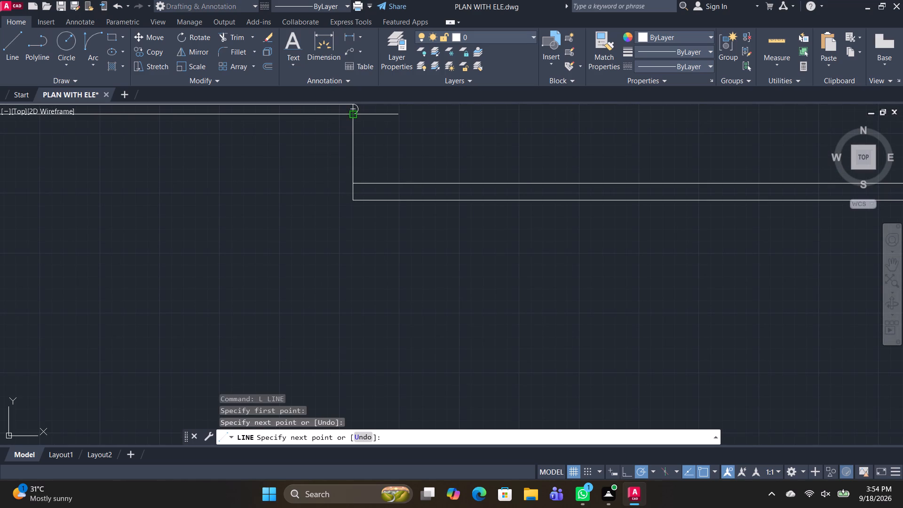
{"action": "key", "text": "space"}
{"action": "scroll", "coordinate": [384, 177], "scroll_direction": "down", "scroll_amount": 3}
Erase the leftover canopy end beside the tall block and clean up the break in the adjacent outer wall line.
{"action": "middle_click_drag", "start_coordinate": [342, 258], "coordinate": [445, 261]}
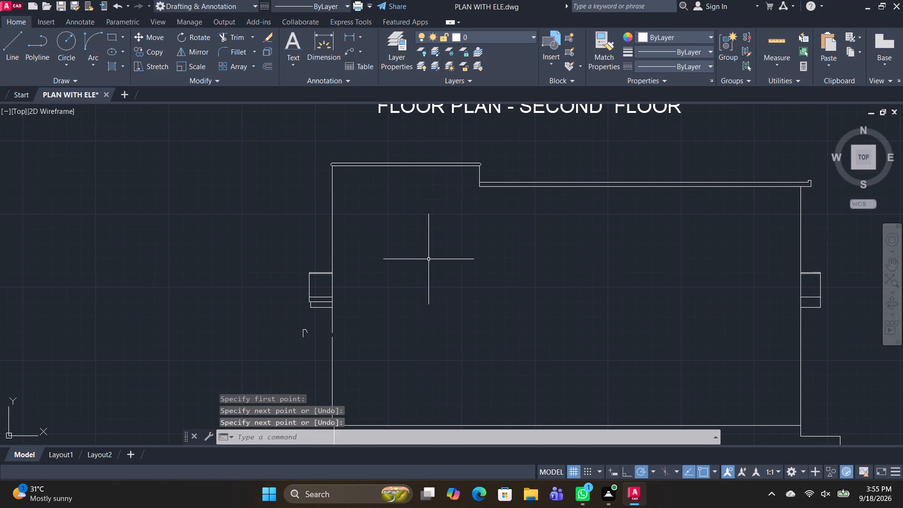
{"action": "left_click", "coordinate": [312, 340]}
{"action": "left_click", "coordinate": [280, 320]}
{"action": "key", "text": "Delete"}
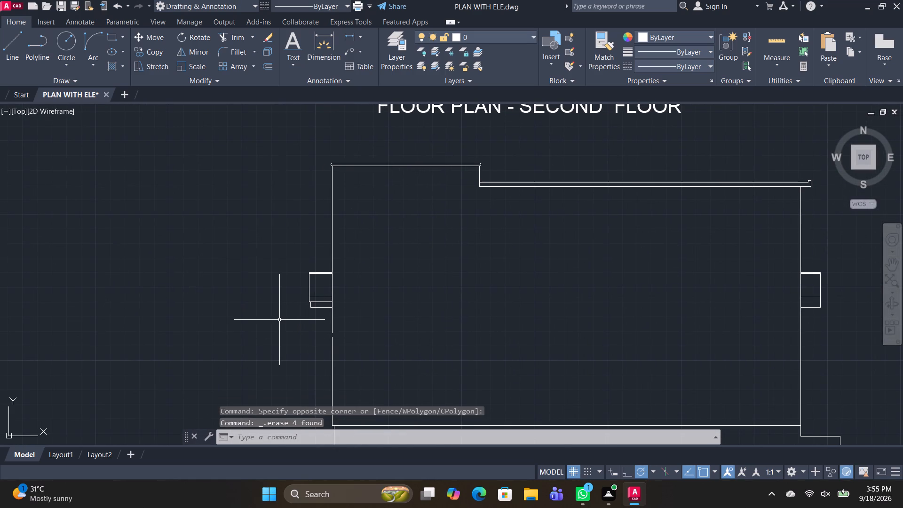
{"action": "type", "text": "TR"}
{"action": "key", "text": "space"}
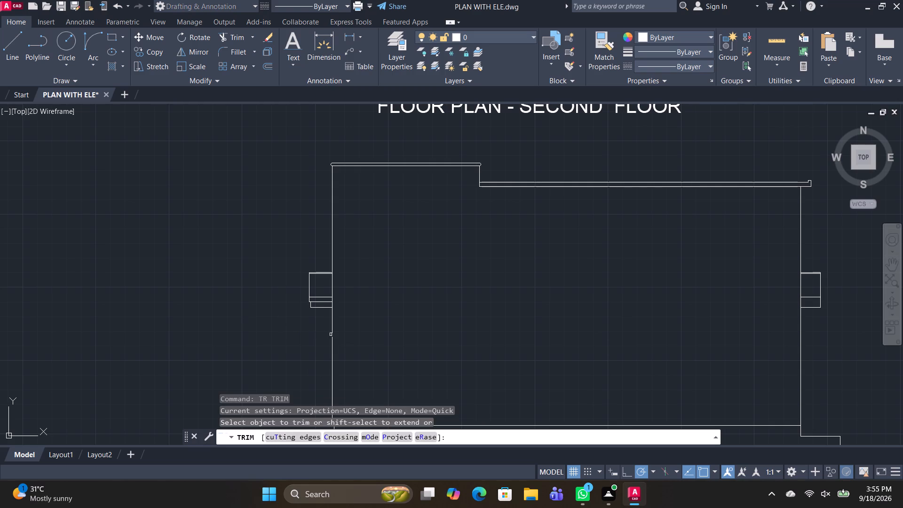
{"action": "left_click", "coordinate": [333, 329], "text": "shift"}
Trim away the third elevation's plinth base line and its stepped end beyond the outer wall under the lower roof.
{"action": "scroll", "coordinate": [493, 357], "scroll_direction": "down", "scroll_amount": 2}
{"action": "middle_click_drag", "start_coordinate": [513, 368], "coordinate": [476, 318]}
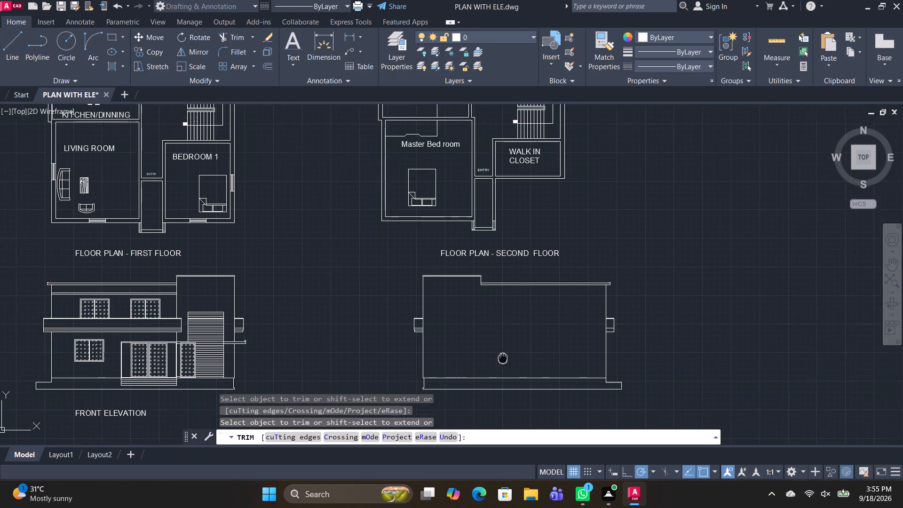
{"action": "middle_click_drag", "start_coordinate": [476, 318], "coordinate": [433, 249]}
{"action": "left_click_drag", "start_coordinate": [575, 300], "coordinate": [570, 282]}
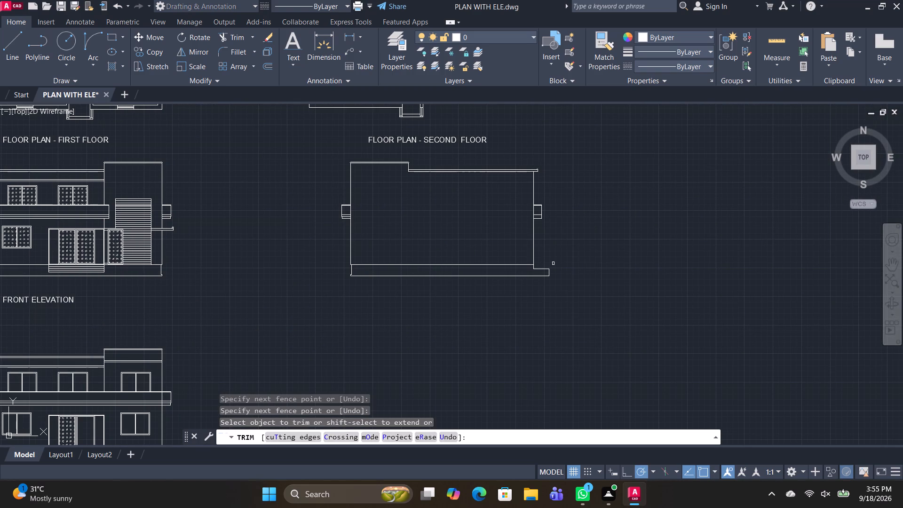
{"action": "left_click_drag", "start_coordinate": [553, 263], "coordinate": [551, 268]}
{"action": "left_click", "coordinate": [499, 297]}
{"action": "left_click", "coordinate": [554, 283]}
{"action": "left_click", "coordinate": [545, 274]}
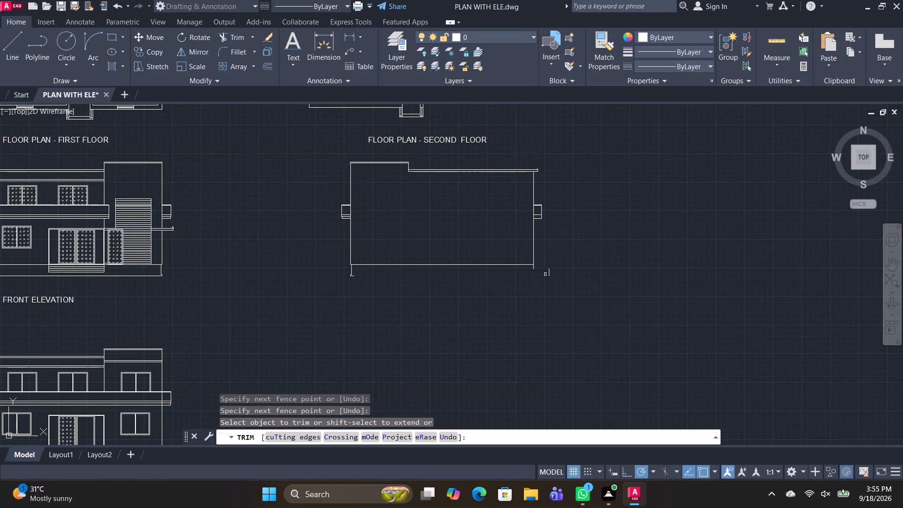
{"action": "left_click", "coordinate": [548, 273]}
{"action": "left_click", "coordinate": [534, 269]}
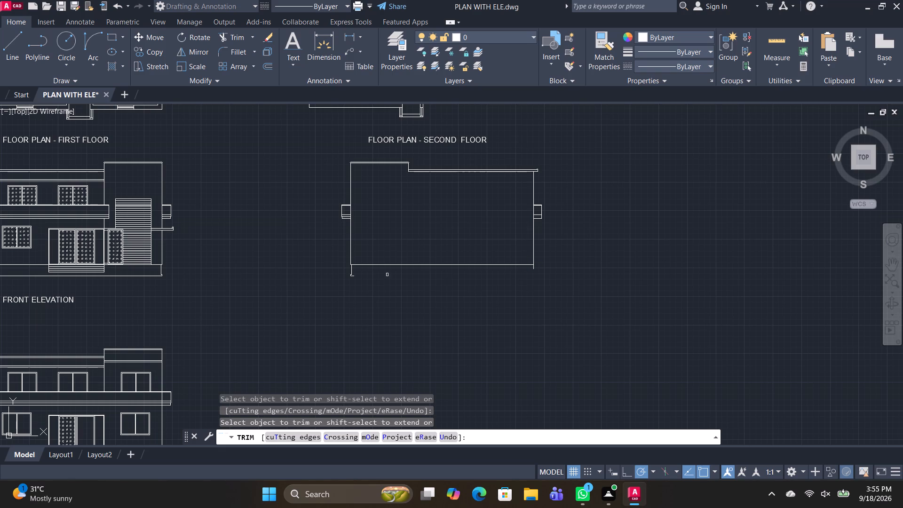
Trim away the leftover plinth corner pieces below the tall block's outer wall.
{"action": "left_click", "coordinate": [350, 272]}
{"action": "left_click", "coordinate": [350, 275]}
{"action": "left_click", "coordinate": [353, 276]}
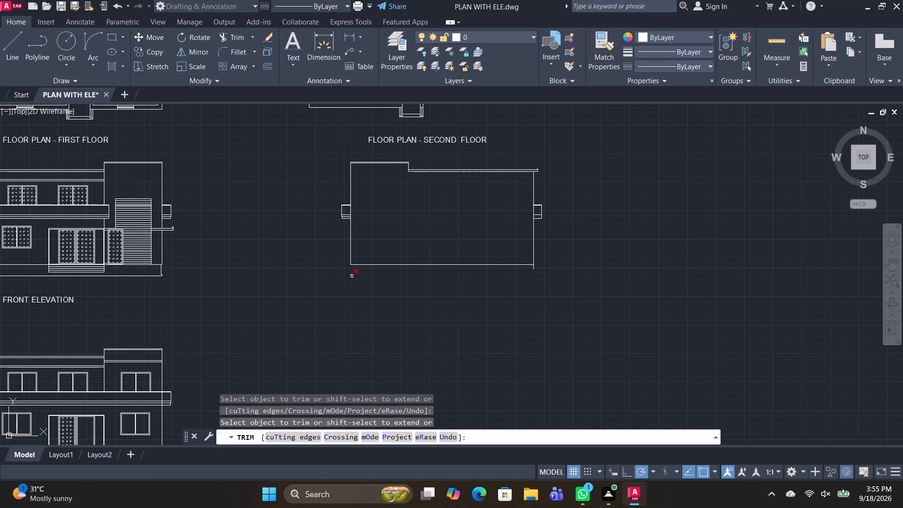
{"action": "left_click", "coordinate": [350, 276]}
{"action": "scroll", "coordinate": [351, 275], "scroll_direction": "up", "scroll_amount": 3}
{"action": "left_click_drag", "start_coordinate": [382, 293], "coordinate": [354, 288]}
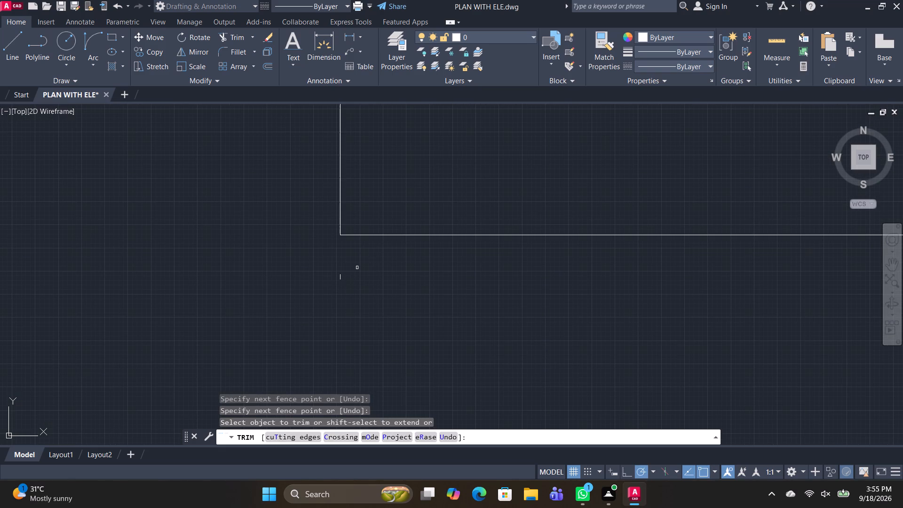
{"action": "left_click", "coordinate": [372, 266]}
{"action": "left_click", "coordinate": [309, 305]}
{"action": "left_click", "coordinate": [340, 279]}
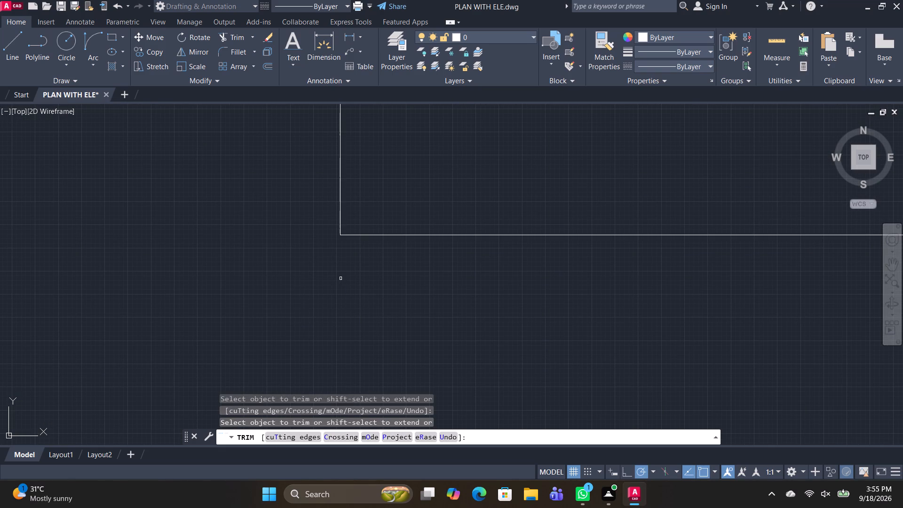
{"action": "key", "text": "space"}
Trim the short stub of the outer wall line projecting below the floor line at the lower-roof end.
{"action": "scroll", "coordinate": [342, 280], "scroll_direction": "down", "scroll_amount": 4}
{"action": "scroll", "coordinate": [484, 299], "scroll_direction": "up", "scroll_amount": 2}
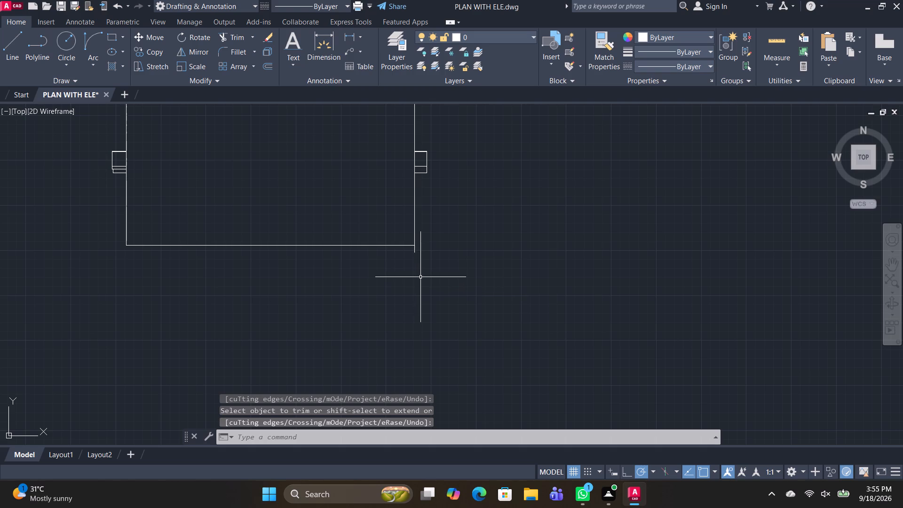
{"action": "type", "text": "TR"}
{"action": "key", "text": "space"}
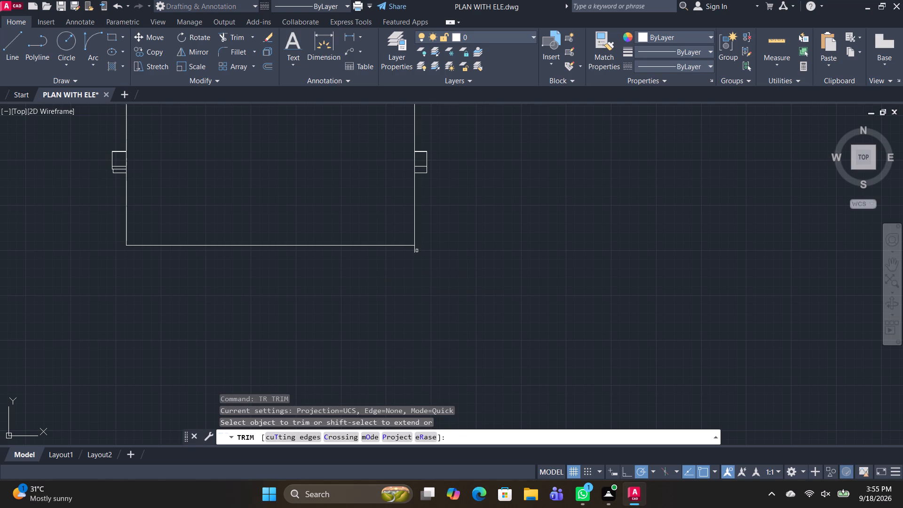
{"action": "left_click", "coordinate": [413, 250]}
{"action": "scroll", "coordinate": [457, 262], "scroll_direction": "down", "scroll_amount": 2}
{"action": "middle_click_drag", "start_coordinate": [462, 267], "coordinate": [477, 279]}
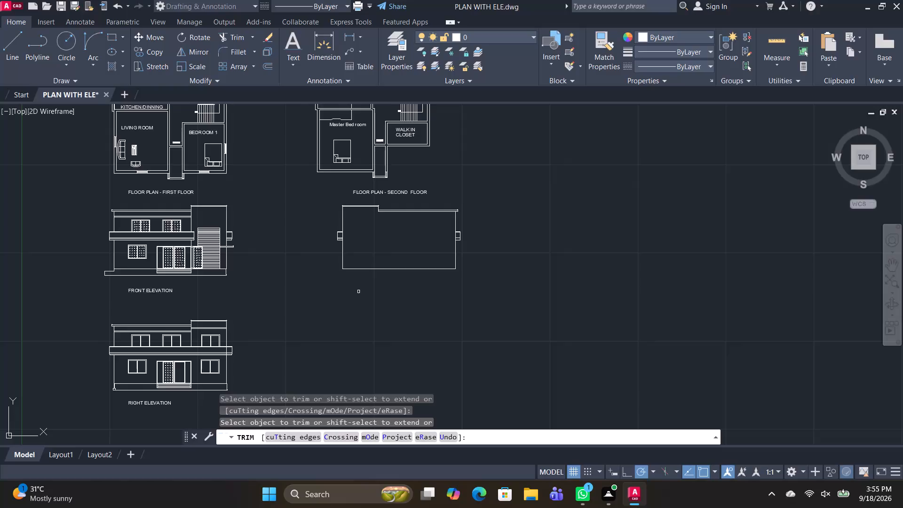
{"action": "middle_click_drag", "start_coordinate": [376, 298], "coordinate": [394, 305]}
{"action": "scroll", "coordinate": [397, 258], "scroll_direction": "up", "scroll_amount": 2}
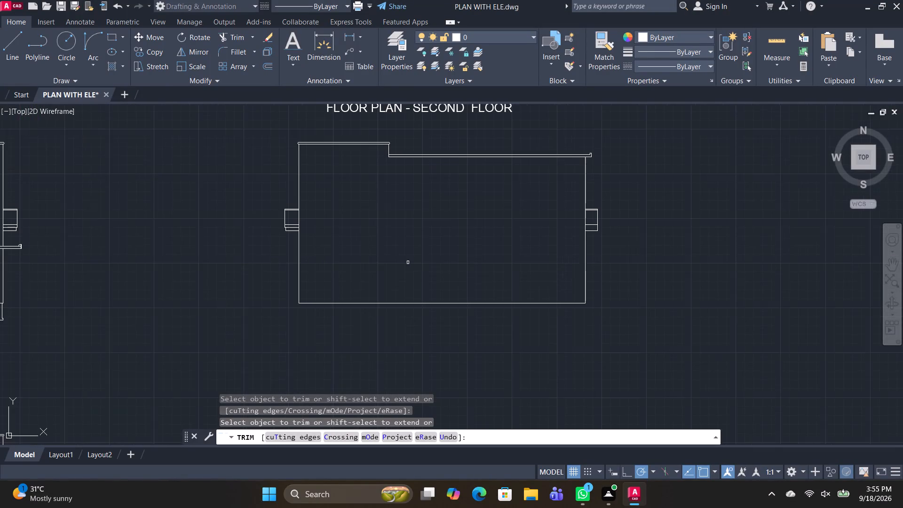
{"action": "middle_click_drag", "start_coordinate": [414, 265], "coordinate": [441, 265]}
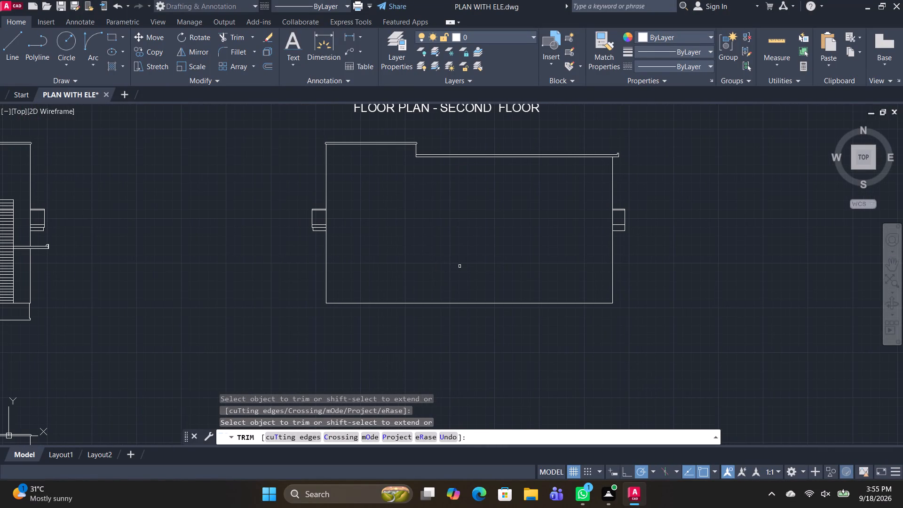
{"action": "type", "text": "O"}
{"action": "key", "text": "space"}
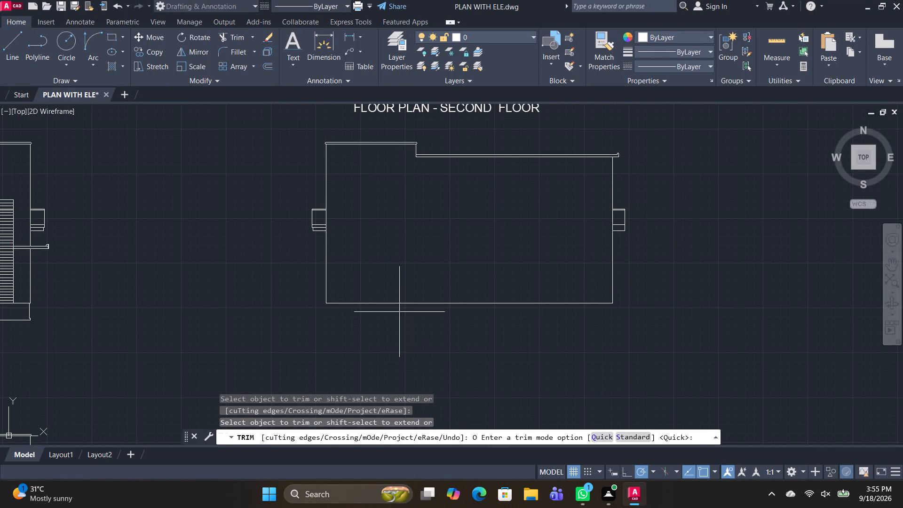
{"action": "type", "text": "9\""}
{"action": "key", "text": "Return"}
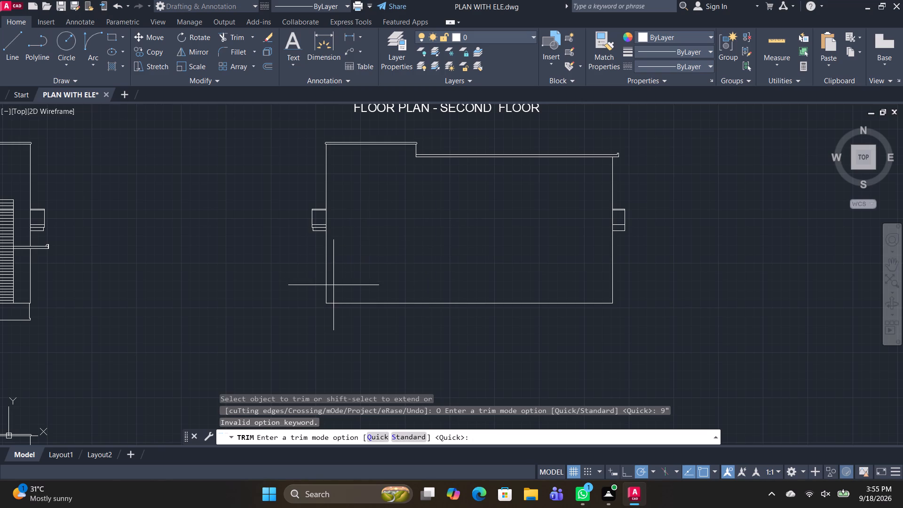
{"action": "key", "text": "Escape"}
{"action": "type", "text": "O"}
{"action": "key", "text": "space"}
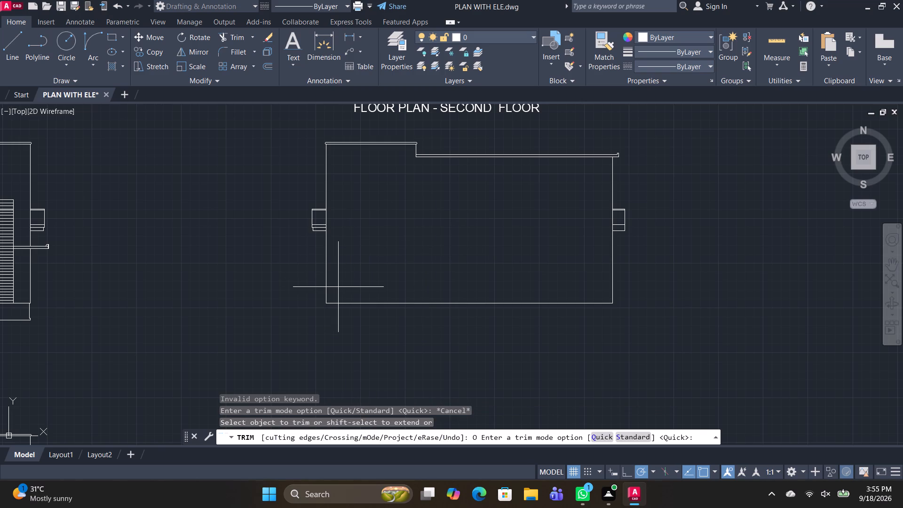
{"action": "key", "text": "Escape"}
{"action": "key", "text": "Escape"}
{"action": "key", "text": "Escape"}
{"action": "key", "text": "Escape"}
Offset the outer wall lines at both ends of the third elevation 9" inward, covering their upper and lower segments.
{"action": "type", "text": "O"}
{"action": "key", "text": "space"}
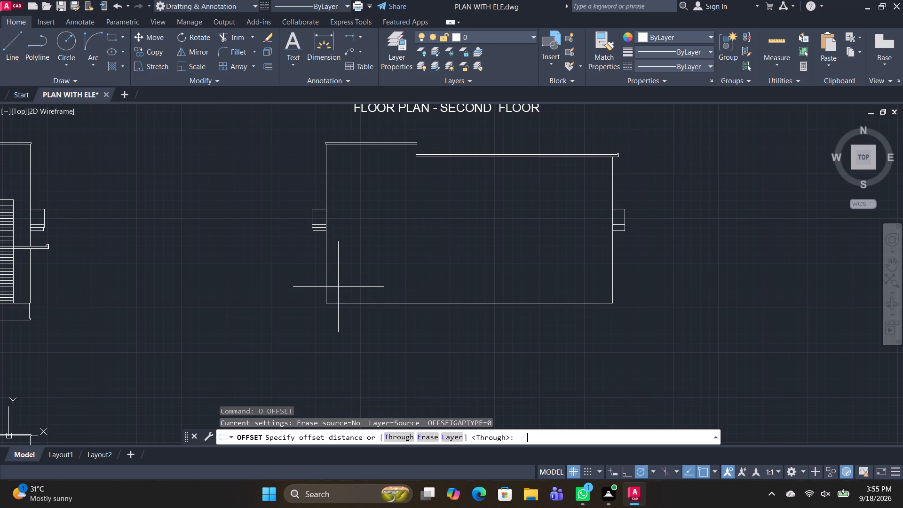
{"action": "type", "text": "9\""}
{"action": "key", "text": "Return"}
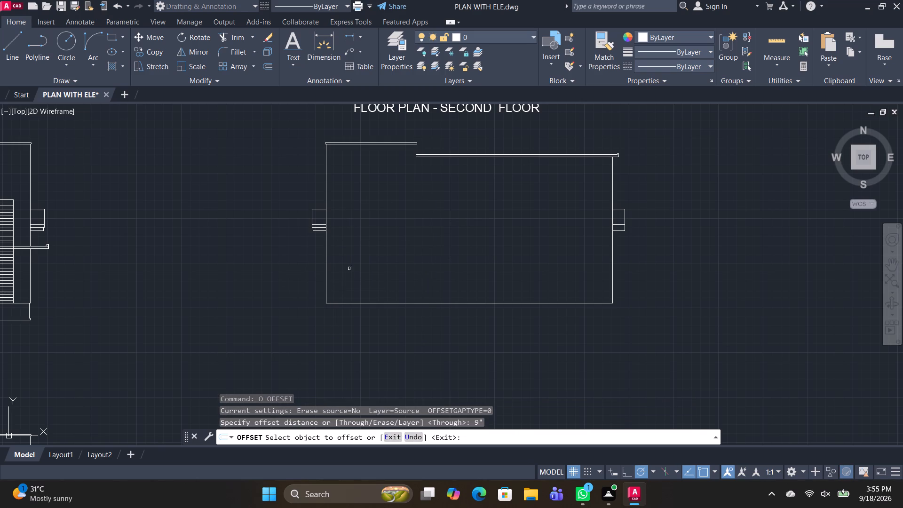
{"action": "left_click", "coordinate": [325, 286]}
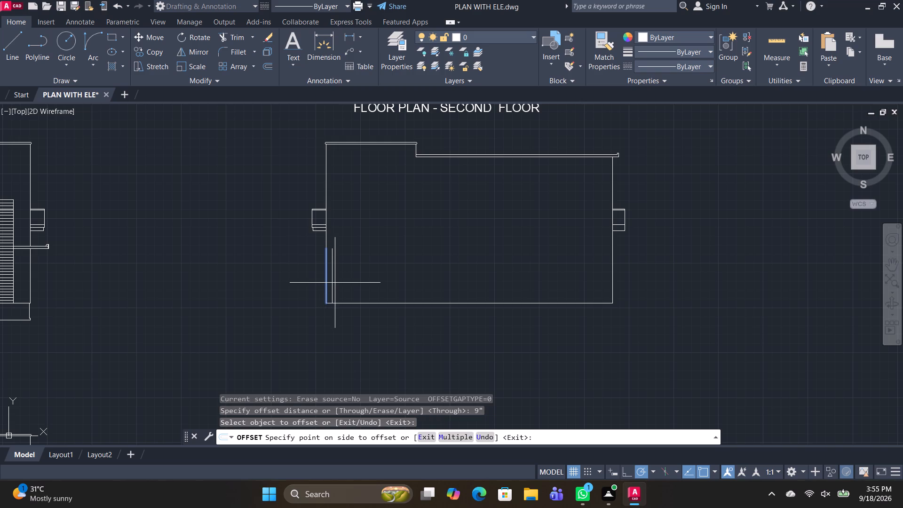
{"action": "left_click", "coordinate": [335, 283]}
{"action": "left_click", "coordinate": [326, 233]}
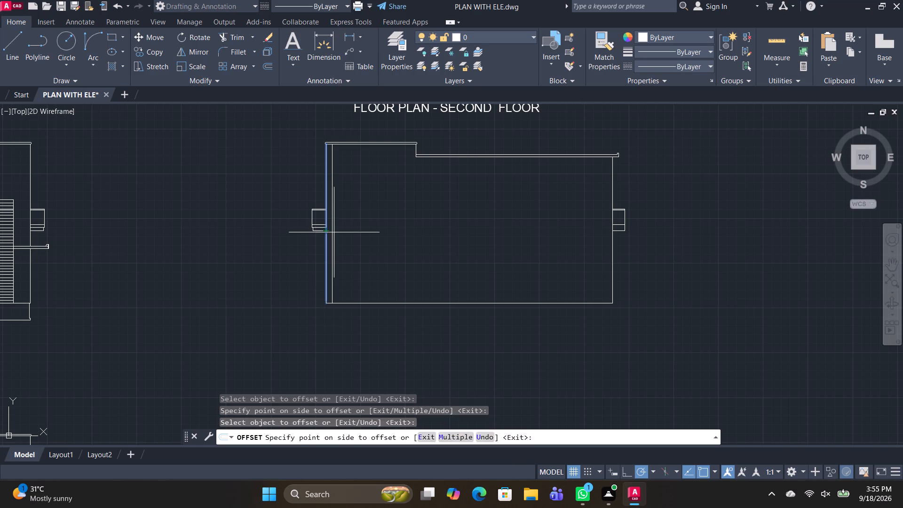
{"action": "left_click", "coordinate": [334, 232]}
{"action": "left_click", "coordinate": [612, 264]}
{"action": "left_click", "coordinate": [602, 269]}
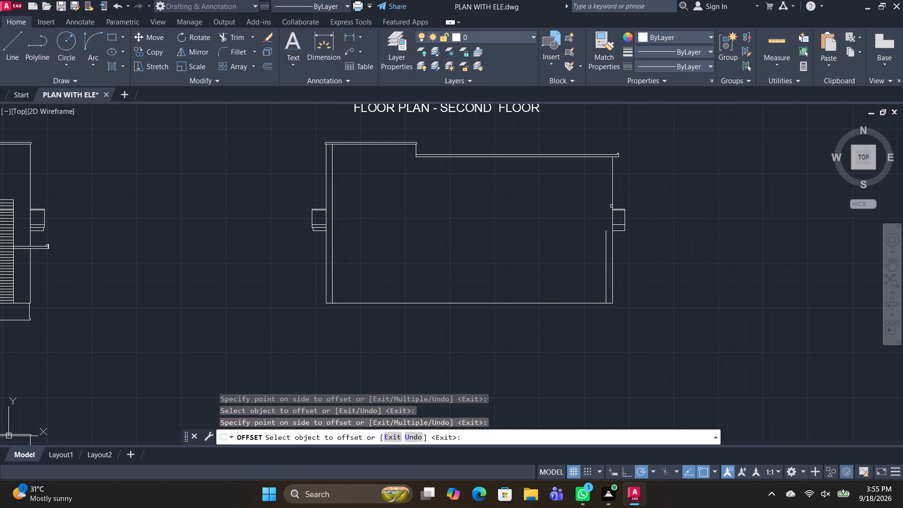
{"action": "left_click", "coordinate": [613, 202]}
{"action": "left_click", "coordinate": [582, 209]}
{"action": "key", "text": "space"}
Trim the vertical line joining the two roof slabs where it overlaps the end of the tall block's roof slab.
{"action": "type", "text": "TR"}
{"action": "key", "text": "space"}
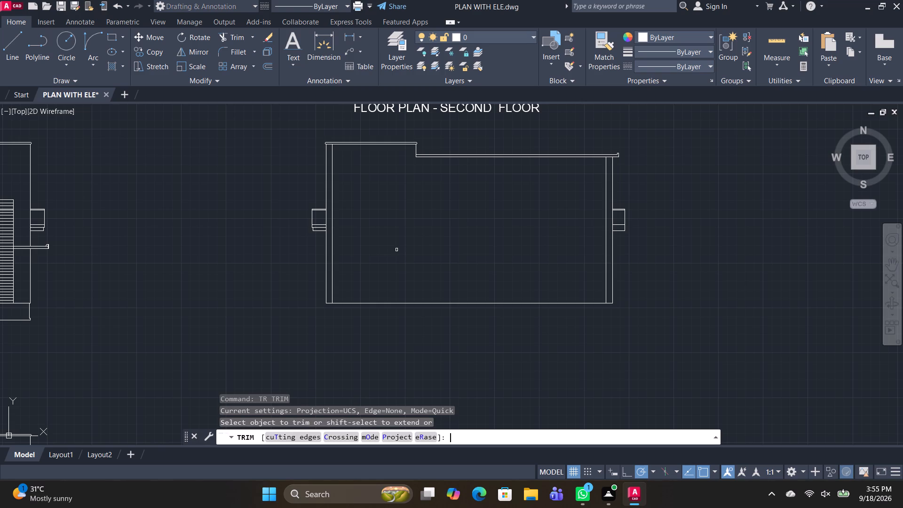
{"action": "left_click", "coordinate": [415, 150], "text": "shift"}
{"action": "scroll", "coordinate": [415, 150], "scroll_direction": "up", "scroll_amount": 3, "text": "shift"}
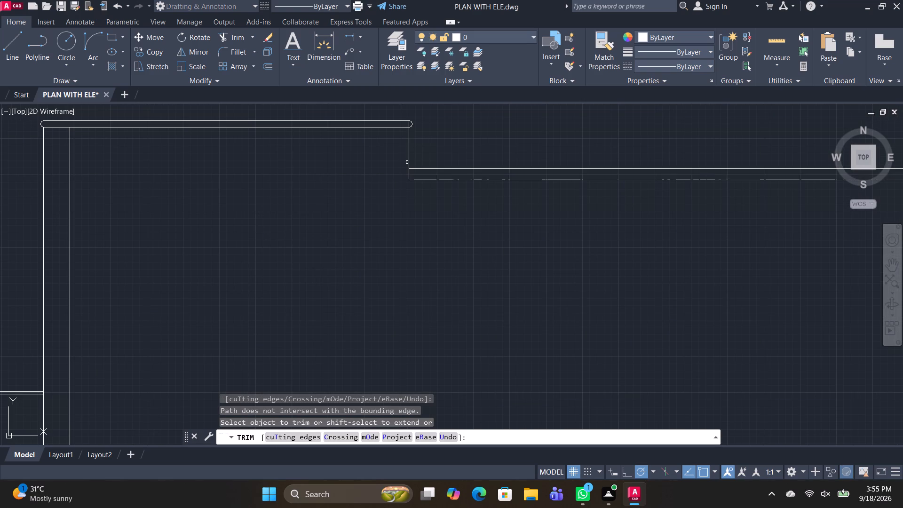
{"action": "scroll", "coordinate": [403, 240], "scroll_direction": "down", "scroll_amount": 2}
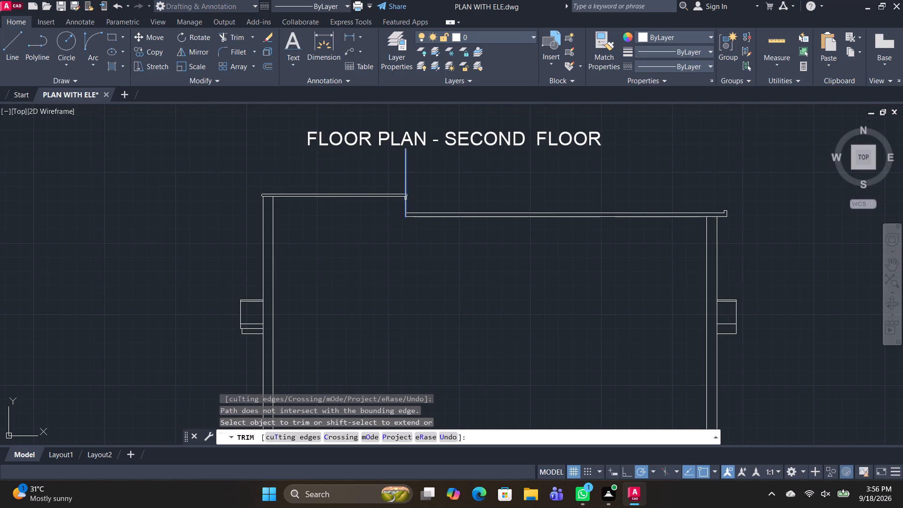
{"action": "scroll", "coordinate": [404, 196], "scroll_direction": "up", "scroll_amount": 2, "text": "shift"}
{"action": "left_click", "coordinate": [404, 195]}
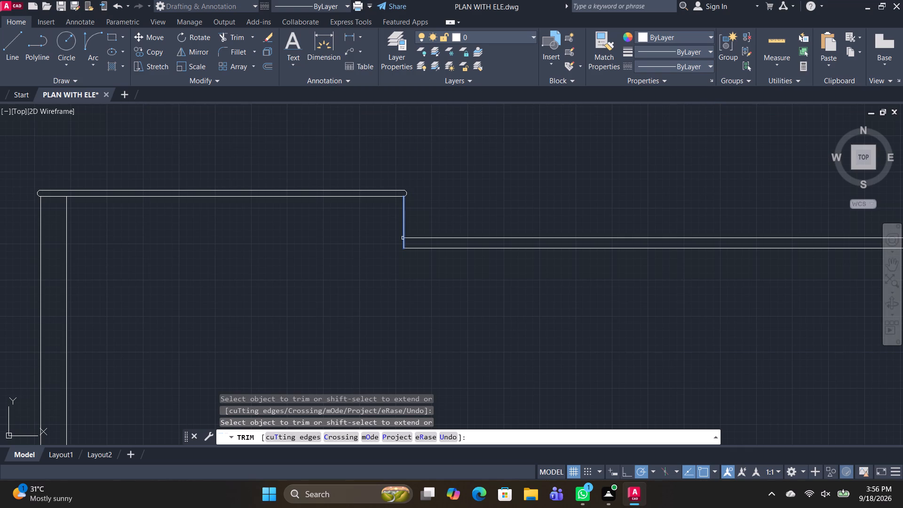
{"action": "left_click", "coordinate": [403, 246], "text": "shift"}
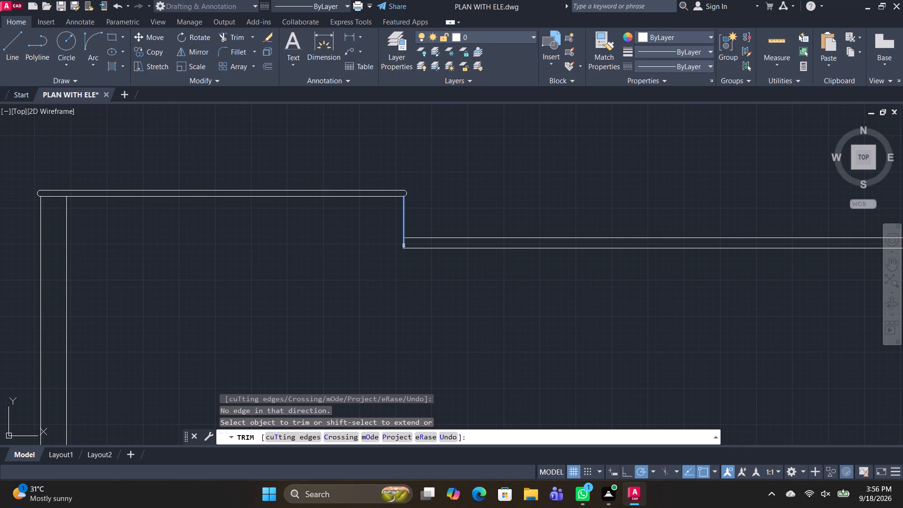
{"action": "left_click", "coordinate": [404, 246], "text": "shift"}
{"action": "scroll", "coordinate": [404, 264], "scroll_direction": "down", "scroll_amount": 2}
{"action": "middle_click_drag", "start_coordinate": [404, 303], "coordinate": [389, 198]}
{"action": "key", "text": "space"}
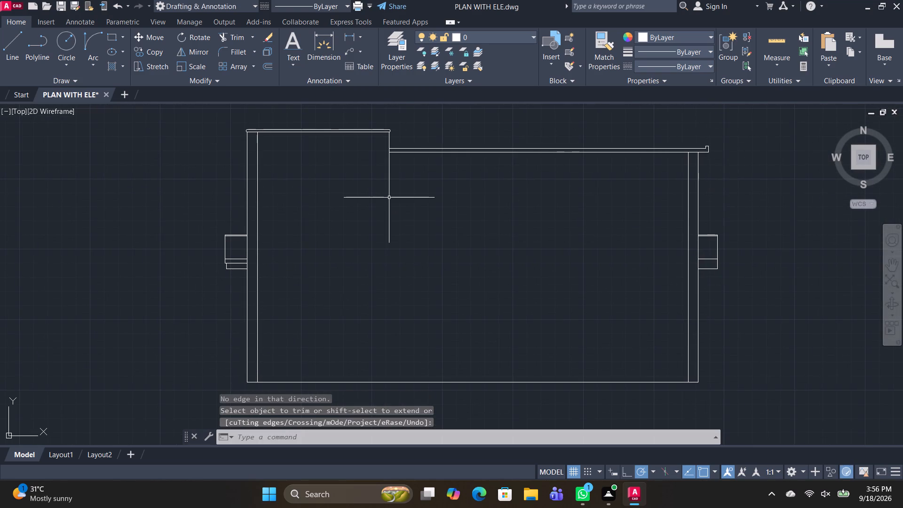
Draw a vertical line from the underside of the lower roof slab's inner end down to the floor line.
{"action": "type", "text": "L"}
{"action": "key", "text": "space"}
{"action": "scroll", "coordinate": [387, 143], "scroll_direction": "up", "scroll_amount": 3}
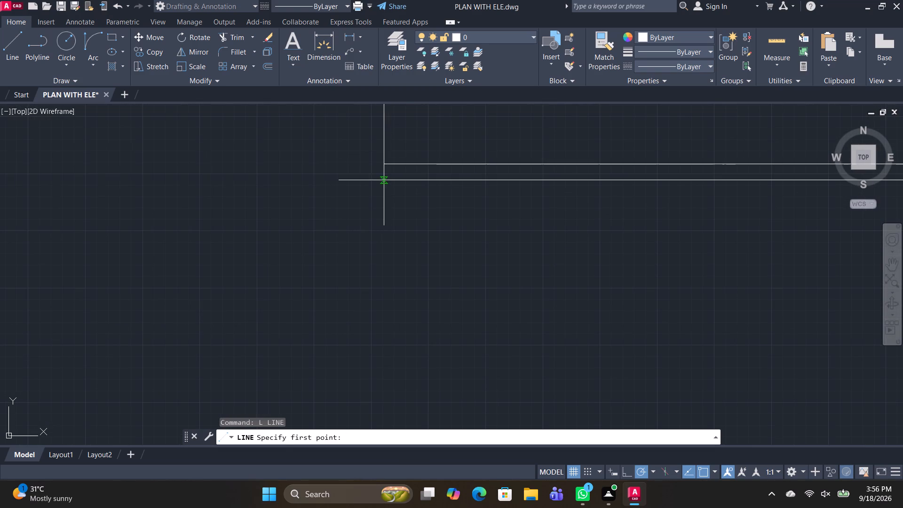
{"action": "left_click", "coordinate": [383, 182]}
{"action": "scroll", "coordinate": [376, 279], "scroll_direction": "down", "scroll_amount": 5}
{"action": "middle_click_drag", "start_coordinate": [380, 333], "coordinate": [369, 243], "text": "shift"}
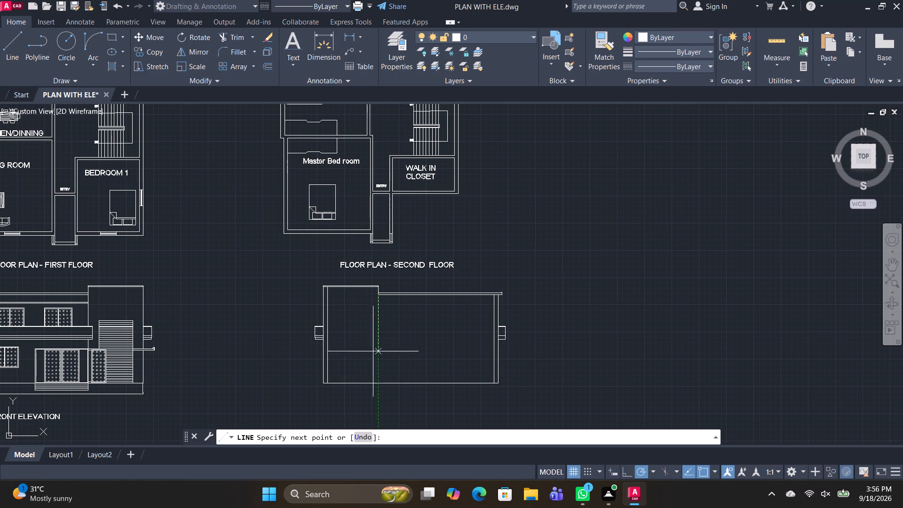
{"action": "left_click", "coordinate": [380, 383]}
{"action": "key", "text": "space"}
{"action": "key", "text": "space"}
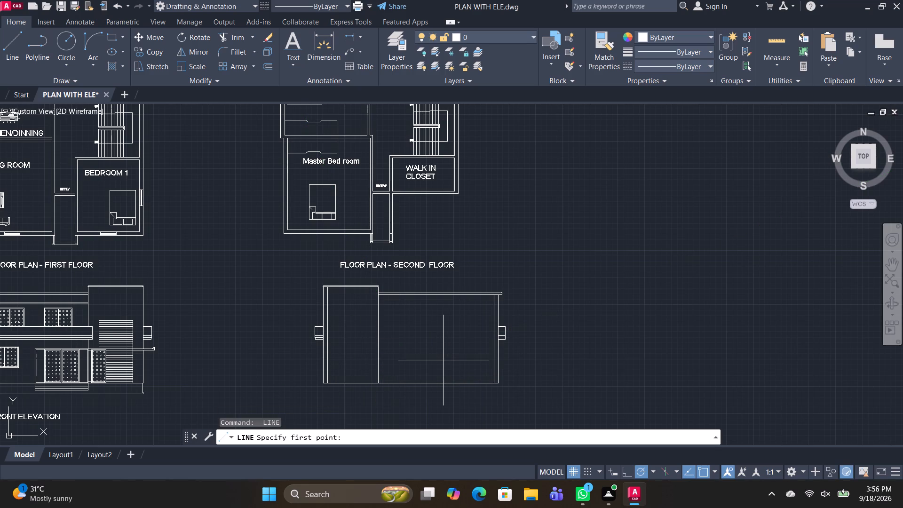
{"action": "key", "text": "Escape"}
Offset the new dividing wall line 9" toward the lower-roof side.
{"action": "type", "text": "O"}
{"action": "key", "text": "space"}
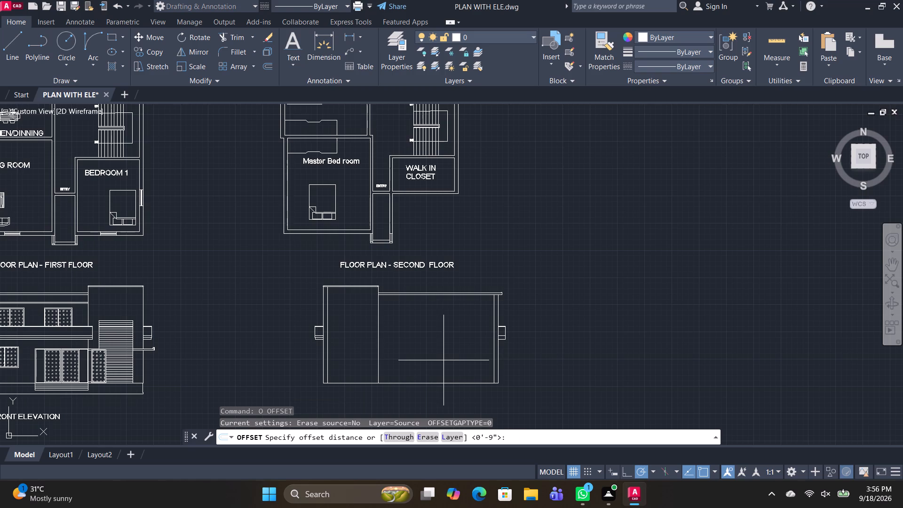
{"action": "key", "text": "space"}
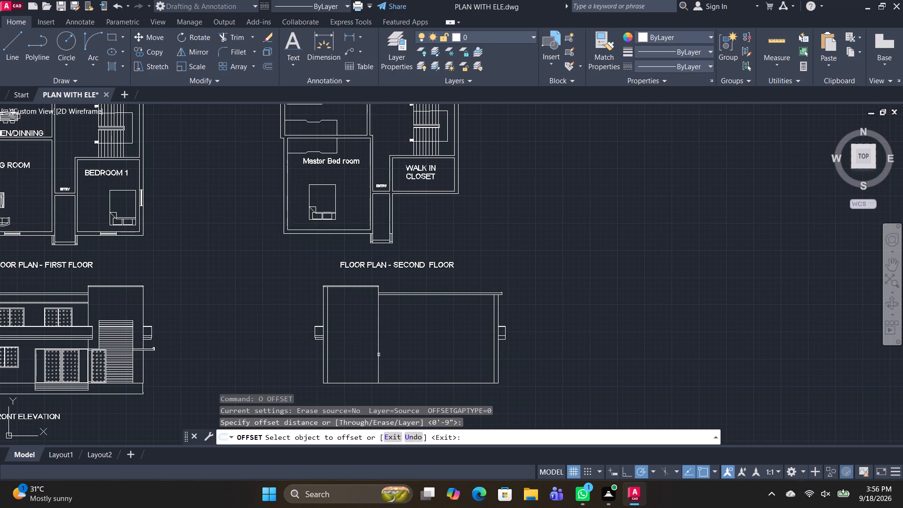
{"action": "left_click", "coordinate": [379, 355]}
{"action": "left_click", "coordinate": [385, 358]}
{"action": "scroll", "coordinate": [394, 365], "scroll_direction": "up", "scroll_amount": 1}
{"action": "middle_click_drag", "start_coordinate": [426, 374], "coordinate": [426, 371]}
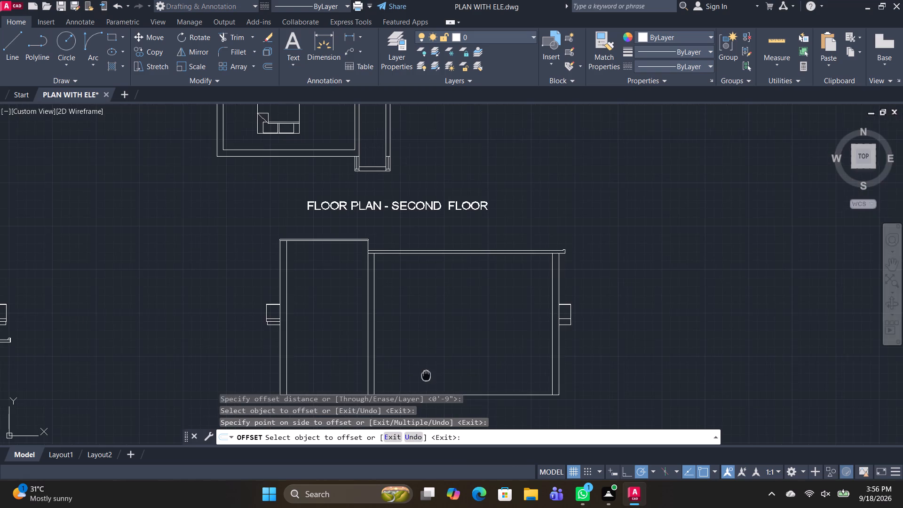
{"action": "middle_click_drag", "start_coordinate": [426, 371], "coordinate": [422, 327]}
{"action": "key", "text": "Escape"}
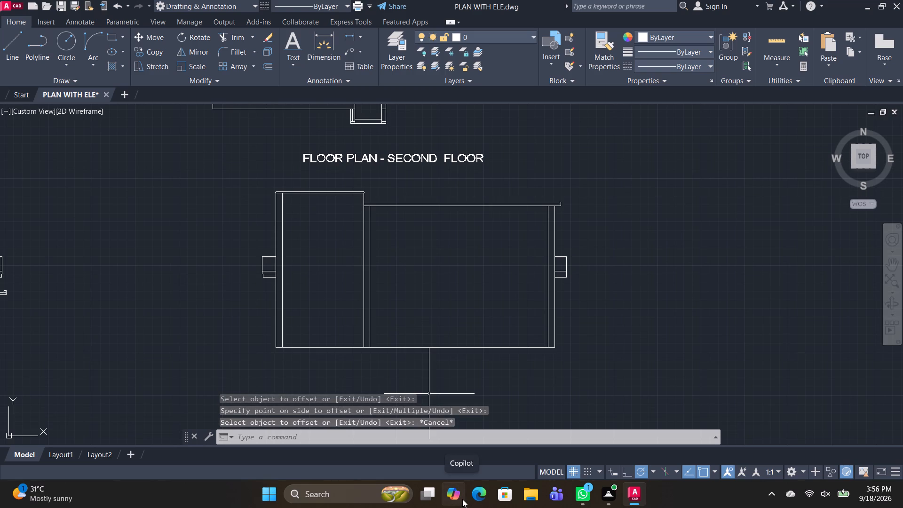
{"action": "key", "text": "Escape"}
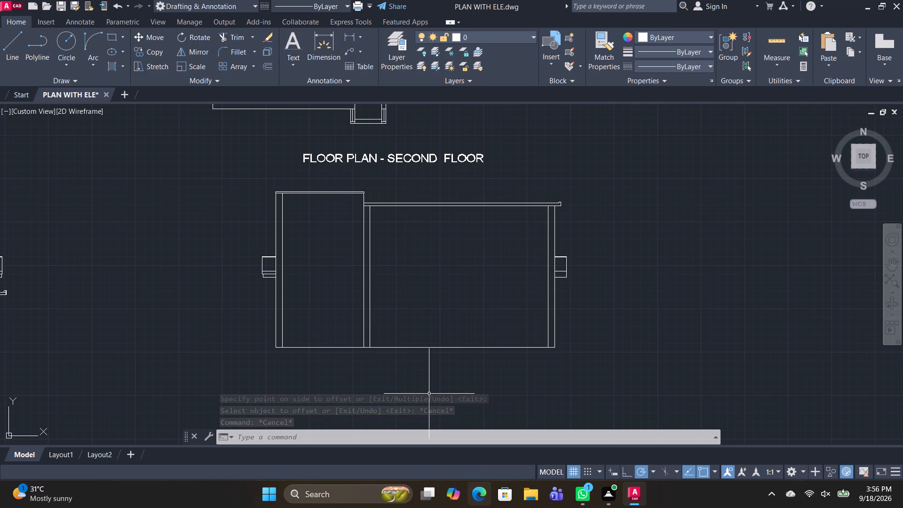
Offset the floor line 10' upward across both the tall block and the lower-roof block of the third elevation.
{"action": "middle_click_drag", "start_coordinate": [420, 499], "coordinate": [445, 446]}
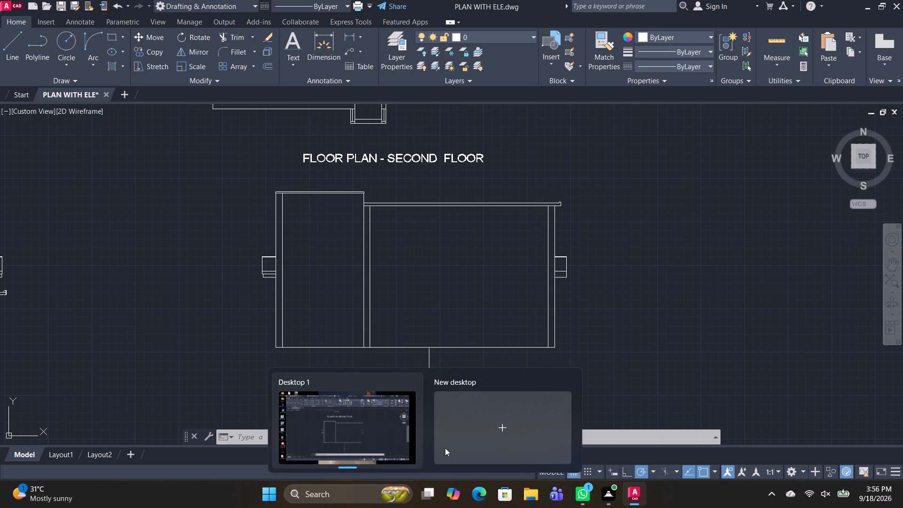
{"action": "type", "text": "O"}
{"action": "key", "text": "space"}
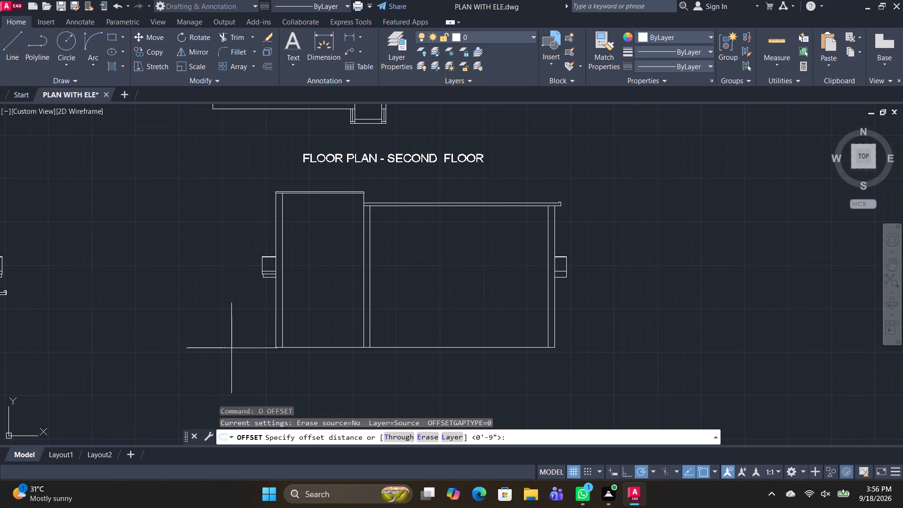
{"action": "type", "text": "10'"}
{"action": "key", "text": "Return"}
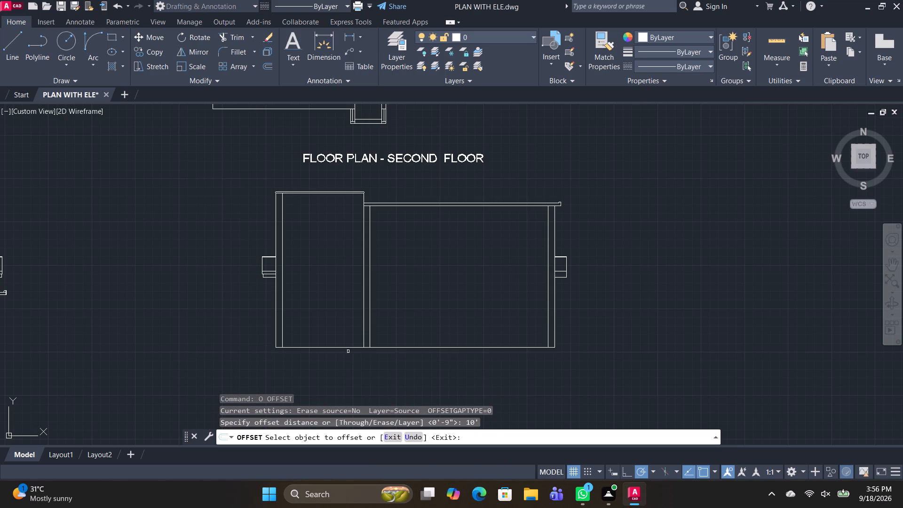
{"action": "left_click", "coordinate": [348, 348]}
{"action": "left_click", "coordinate": [338, 272]}
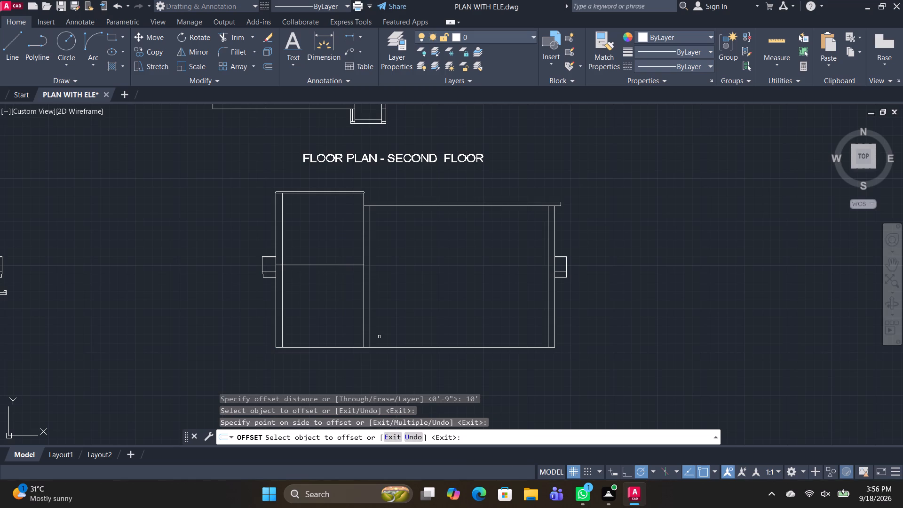
{"action": "left_click", "coordinate": [385, 348]}
{"action": "left_click", "coordinate": [382, 265]}
{"action": "key", "text": "space"}
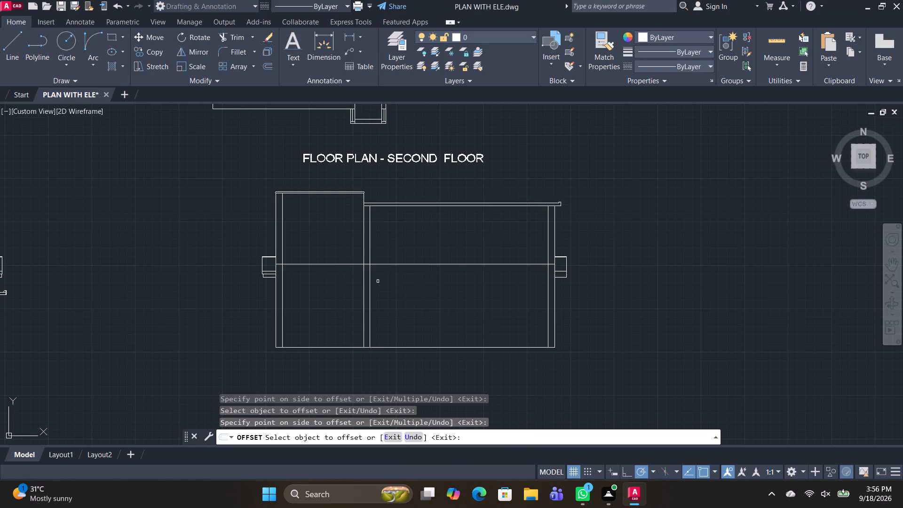
Offset the new intermediate floor line 6" upward in both blocks to give the floor slab its thickness.
{"action": "type", "text": "O 6\""}
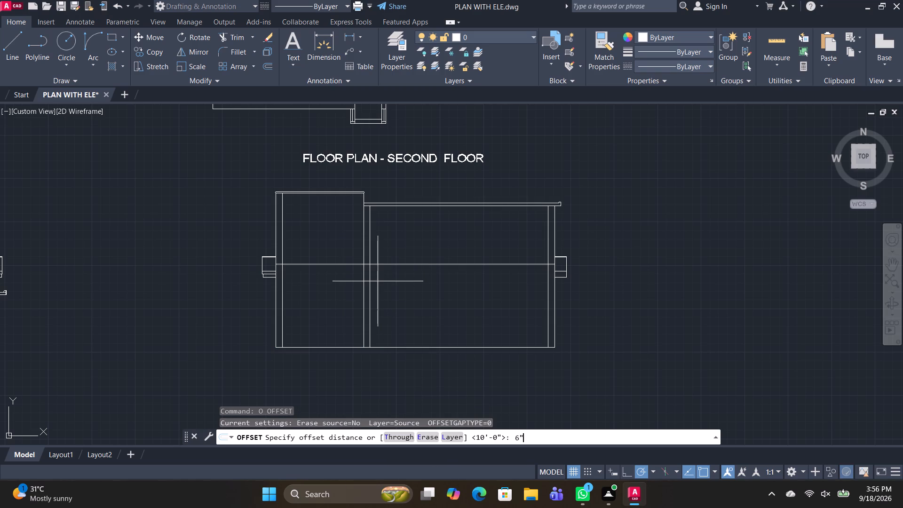
{"action": "key", "text": "Return"}
{"action": "left_click", "coordinate": [390, 268]}
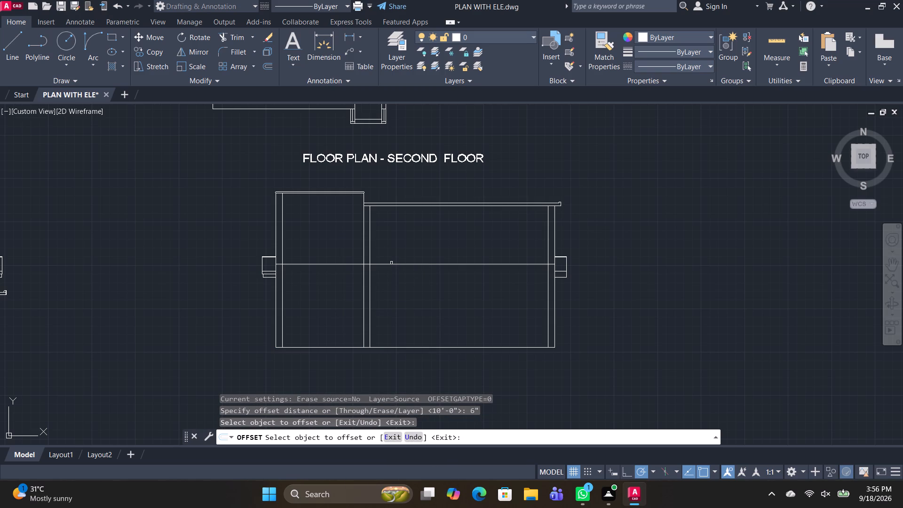
{"action": "left_click", "coordinate": [393, 264]}
{"action": "left_click", "coordinate": [393, 249]}
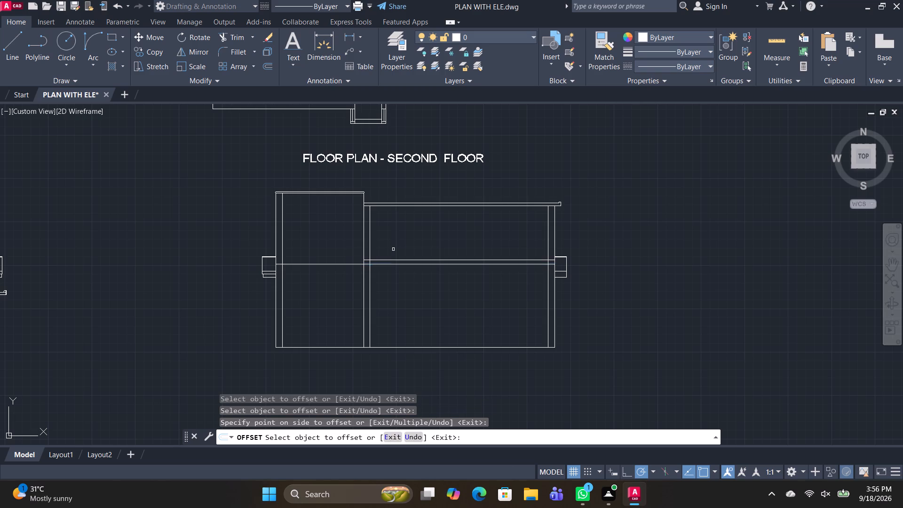
{"action": "left_click", "coordinate": [353, 264]}
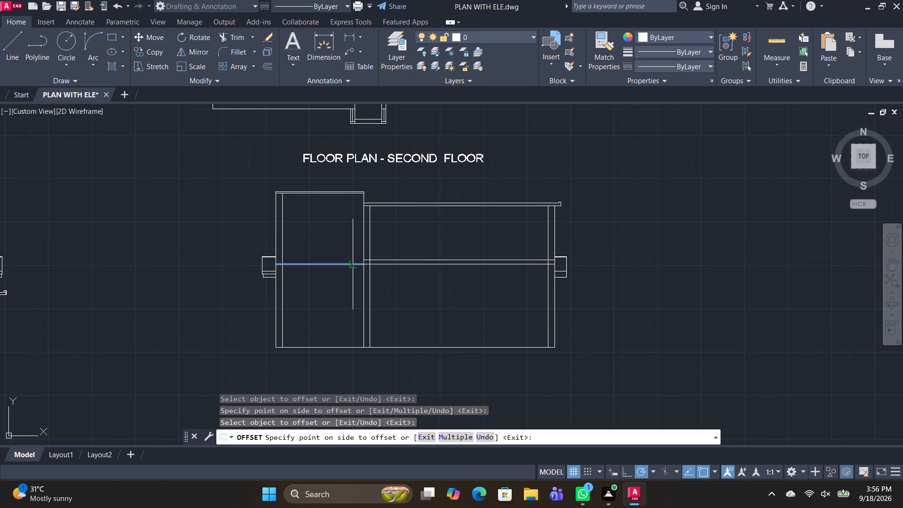
{"action": "left_click", "coordinate": [355, 259]}
{"action": "scroll", "coordinate": [343, 273], "scroll_direction": "up", "scroll_amount": 2}
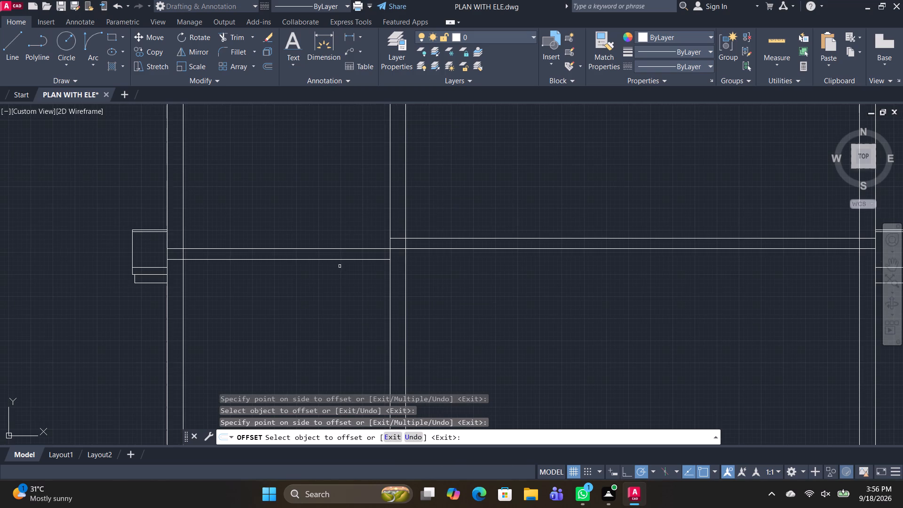
{"action": "left_click", "coordinate": [345, 248]}
{"action": "left_click", "coordinate": [348, 226]}
{"action": "key", "text": "Escape"}
Delete the stray offset line just below the slab in the tall block.
{"action": "left_click", "coordinate": [336, 259]}
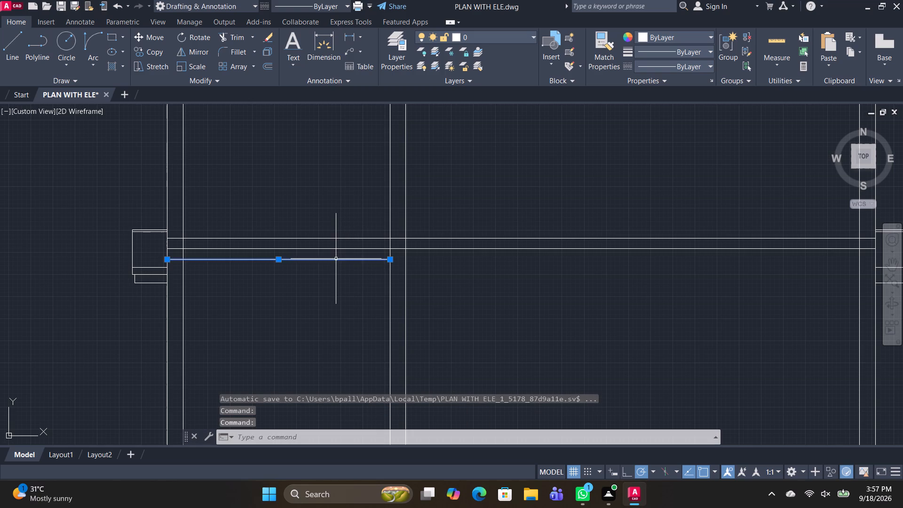
{"action": "key", "text": "Delete"}
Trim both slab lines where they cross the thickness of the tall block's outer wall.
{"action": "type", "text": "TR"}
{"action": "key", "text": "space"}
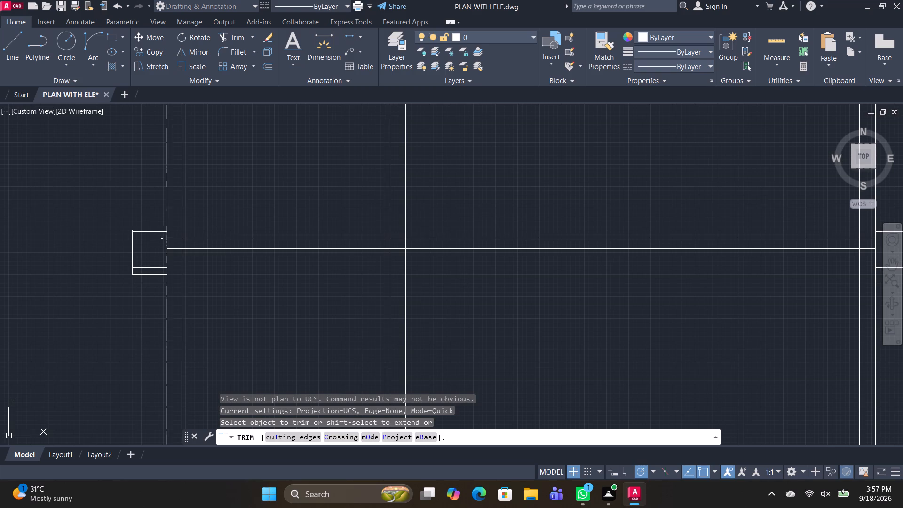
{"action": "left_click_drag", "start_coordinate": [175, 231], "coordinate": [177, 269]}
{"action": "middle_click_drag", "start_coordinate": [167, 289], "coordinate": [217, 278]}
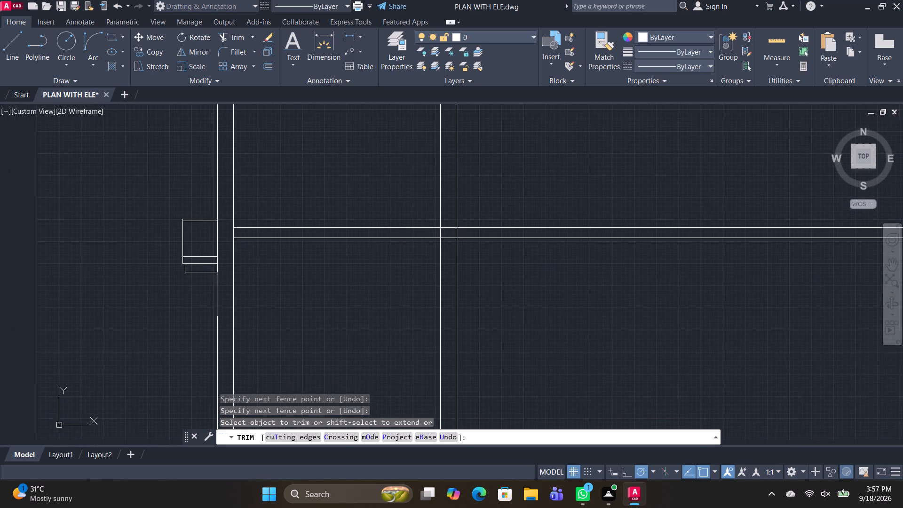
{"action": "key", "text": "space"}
Move the projection outside the tall block up the wall, bringing its lower corner level with the slab's underside.
{"action": "left_click_drag", "start_coordinate": [199, 289], "coordinate": [199, 281]}
{"action": "left_click", "coordinate": [172, 209]}
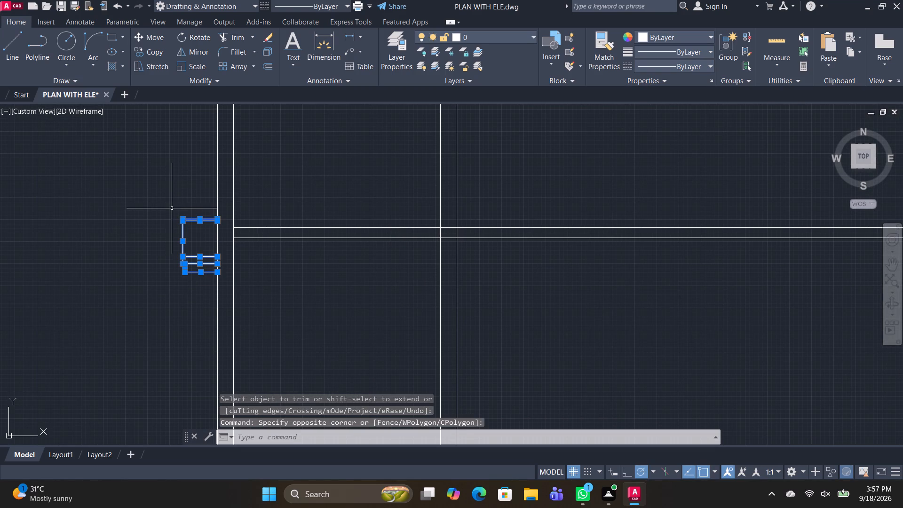
{"action": "type", "text": "M"}
{"action": "key", "text": "space"}
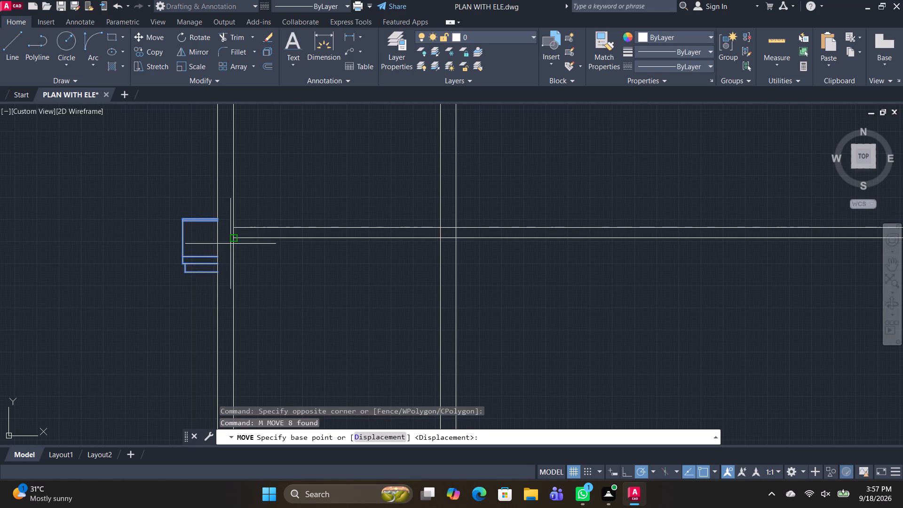
{"action": "left_click", "coordinate": [219, 276]}
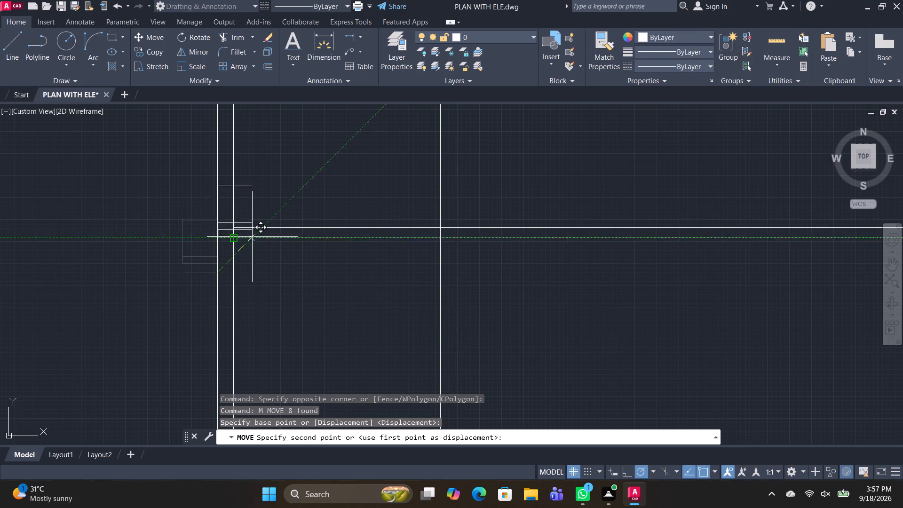
{"action": "left_click", "coordinate": [217, 239]}
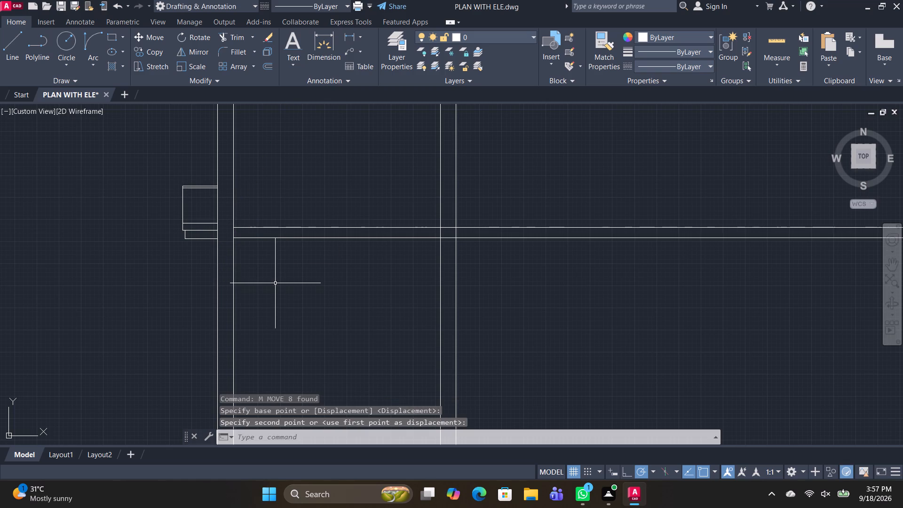
Extend both slab lines back to the outer face of the tall block's outer wall.
{"action": "type", "text": "T"}
{"action": "key", "text": "space"}
{"action": "key", "text": "Escape"}
{"action": "type", "text": "TR"}
{"action": "key", "text": "space"}
{"action": "left_click", "coordinate": [237, 238], "text": "shift"}
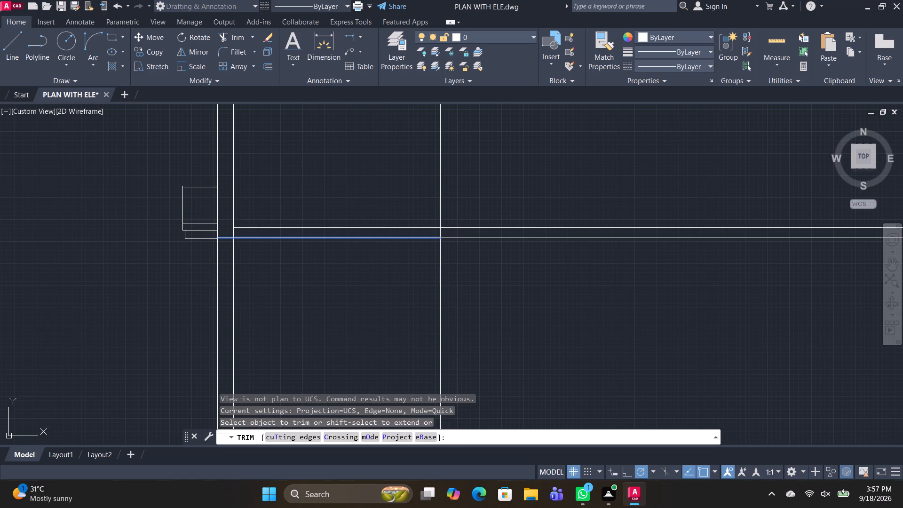
{"action": "scroll", "coordinate": [220, 238], "scroll_direction": "up", "scroll_amount": 2}
{"action": "key", "text": "space"}
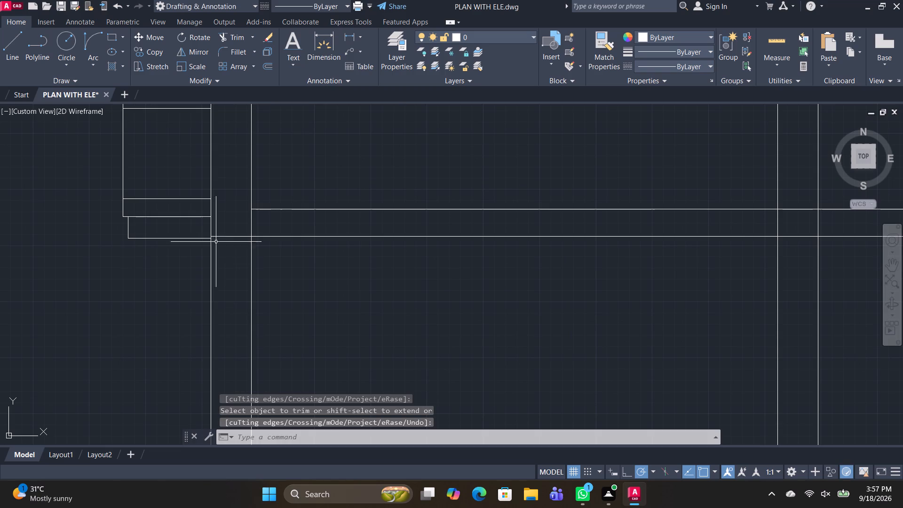
{"action": "key", "text": "space"}
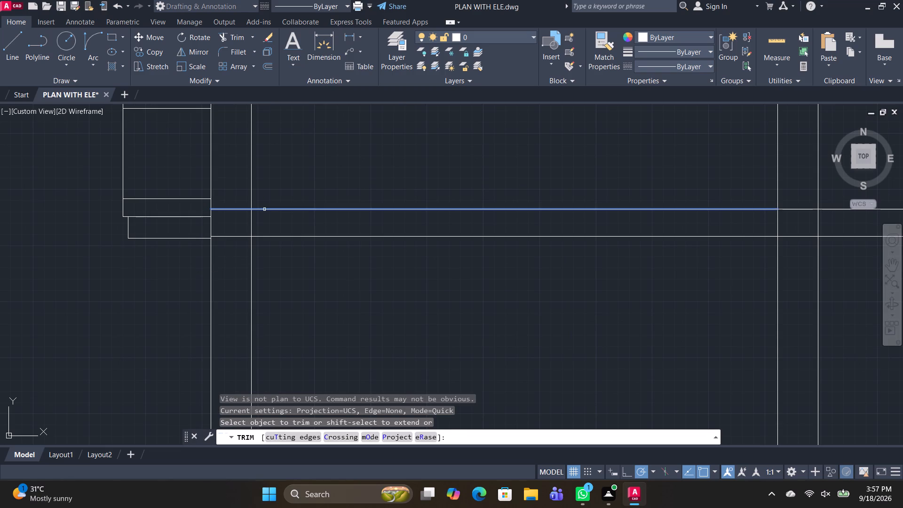
{"action": "left_click", "coordinate": [264, 209], "text": "shift"}
{"action": "key", "text": "space"}
Move the tall block's projection again so its lower corner meets the endpoint of the slab's underside exactly.
{"action": "left_click_drag", "start_coordinate": [193, 266], "coordinate": [190, 255]}
{"action": "scroll", "coordinate": [110, 158], "scroll_direction": "down", "scroll_amount": 2}
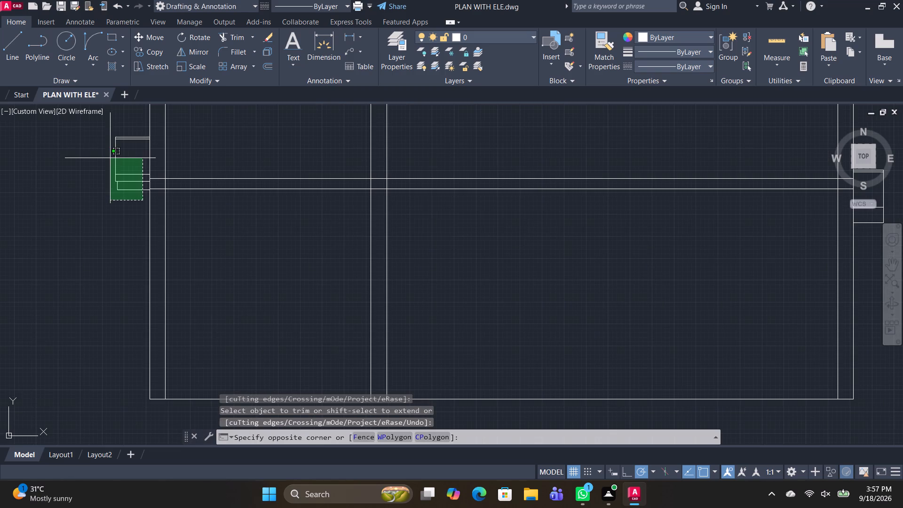
{"action": "left_click", "coordinate": [109, 133]}
{"action": "key", "text": "m"}
{"action": "key", "text": "space"}
{"action": "scroll", "coordinate": [137, 189], "scroll_direction": "up", "scroll_amount": 2}
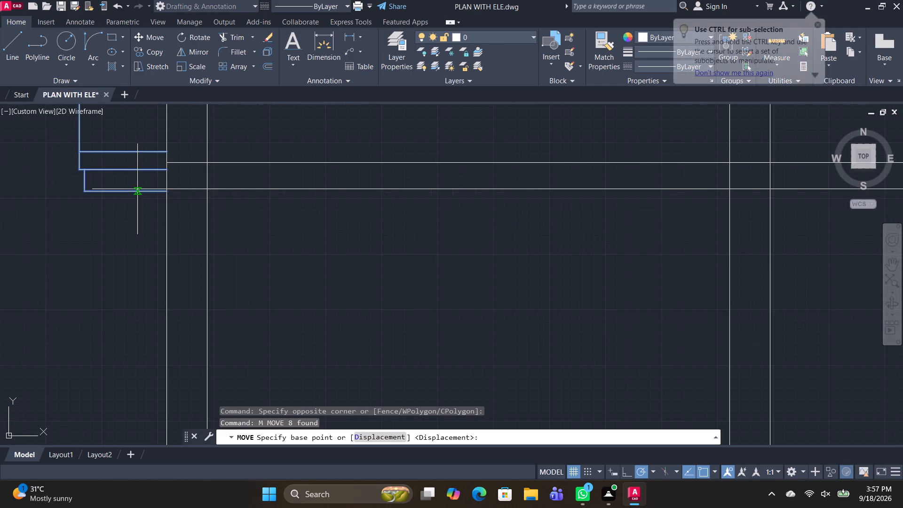
{"action": "scroll", "coordinate": [165, 190], "scroll_direction": "up", "scroll_amount": 4}
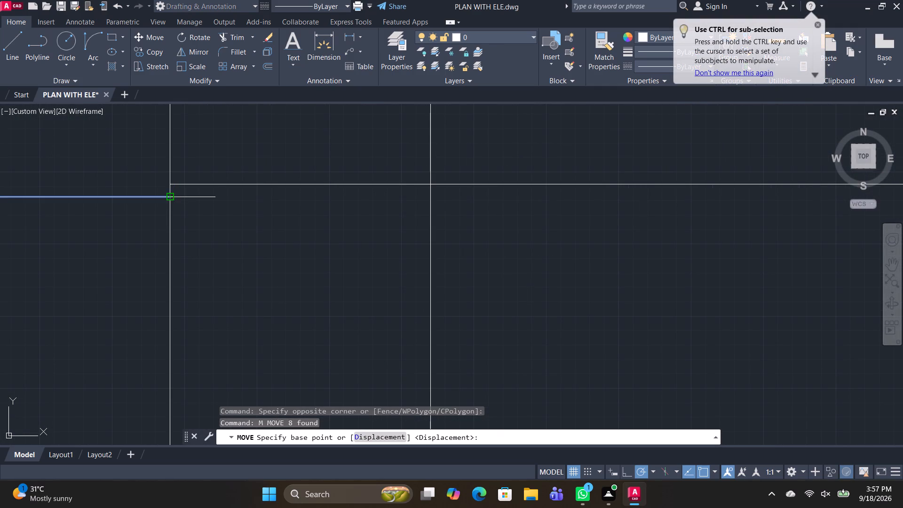
{"action": "left_click", "coordinate": [169, 197]}
{"action": "left_click", "coordinate": [168, 185]}
{"action": "scroll", "coordinate": [201, 219], "scroll_direction": "down", "scroll_amount": 6}
Move the projection outside the lower-roof block up so its lower corner meets the end of the slab's underside.
{"action": "middle_click_drag", "start_coordinate": [432, 306], "coordinate": [211, 279]}
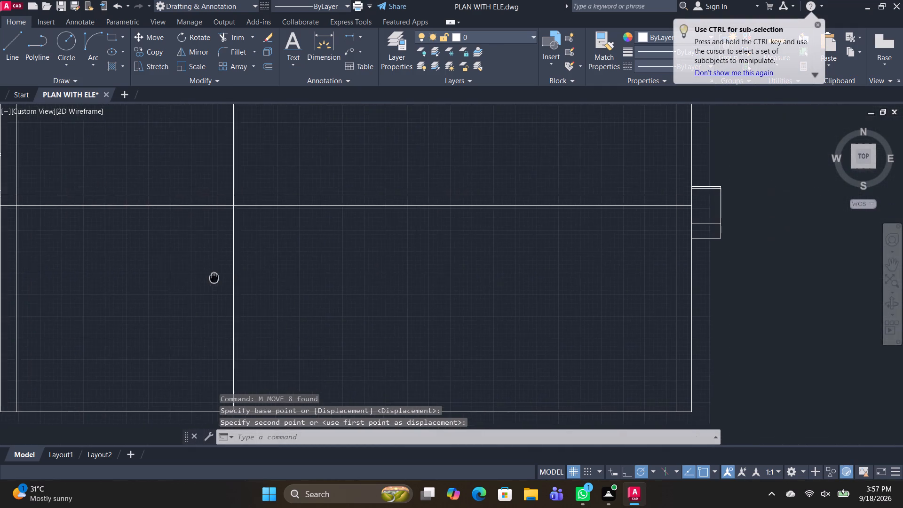
{"action": "middle_click_drag", "start_coordinate": [211, 279], "coordinate": [210, 279]}
{"action": "left_click", "coordinate": [721, 264]}
{"action": "left_click", "coordinate": [694, 177]}
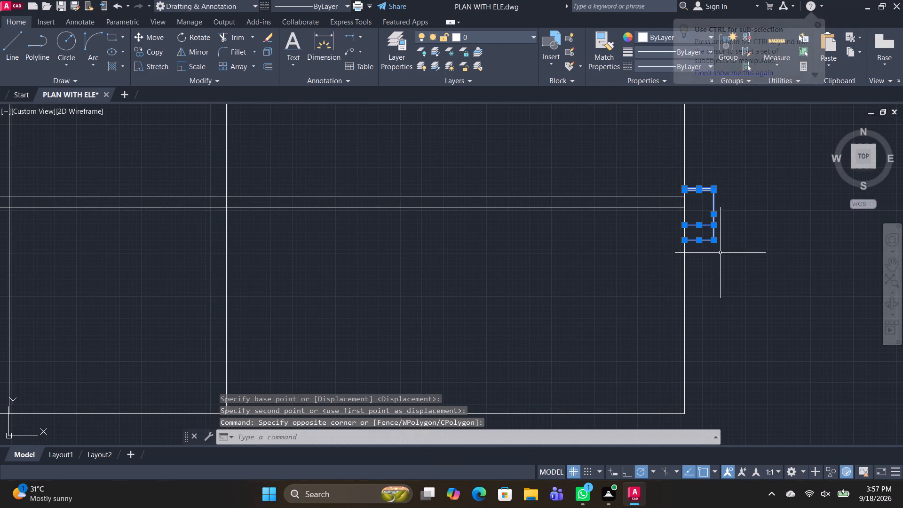
{"action": "type", "text": "M"}
{"action": "key", "text": "space"}
{"action": "scroll", "coordinate": [673, 262], "scroll_direction": "up", "scroll_amount": 3}
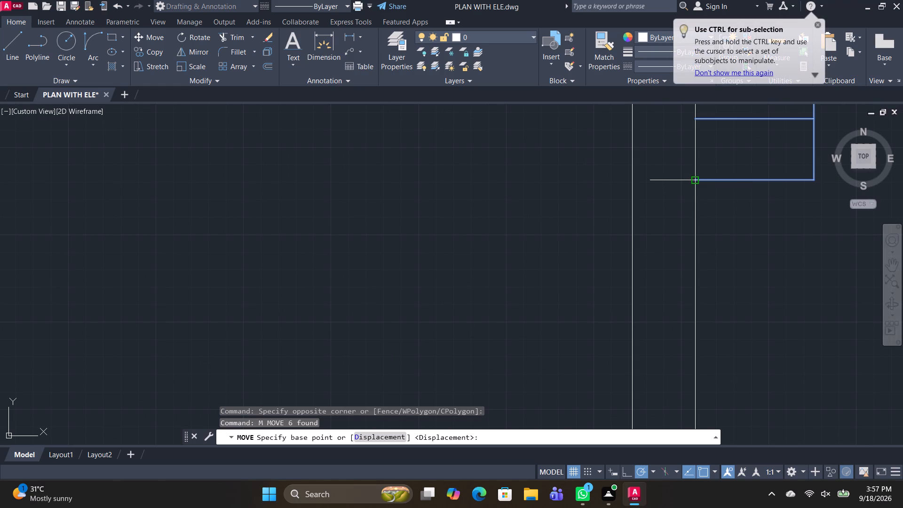
{"action": "left_click", "coordinate": [694, 181]}
{"action": "middle_click_drag", "start_coordinate": [704, 246], "coordinate": [673, 450]}
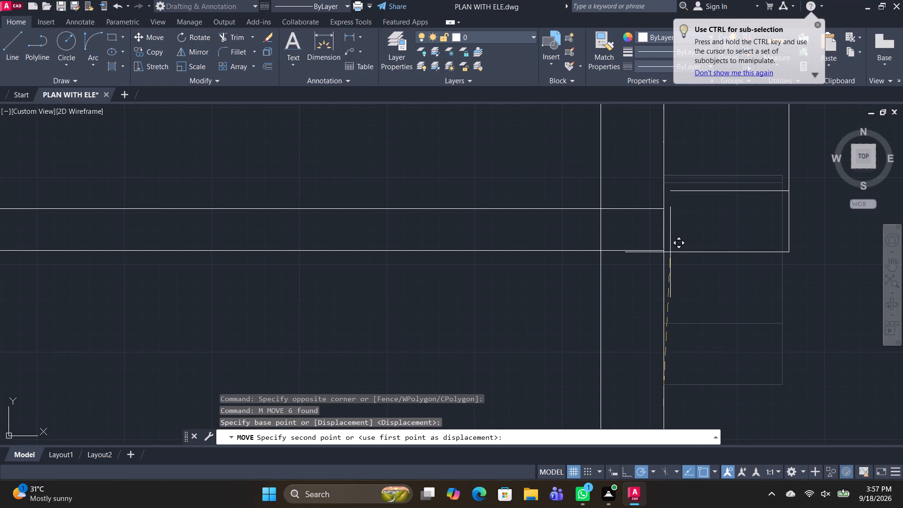
{"action": "left_click", "coordinate": [662, 251]}
Trim both face lines of the tall block's outer wall where they cross the slab thickness.
{"action": "scroll", "coordinate": [678, 252], "scroll_direction": "down", "scroll_amount": 3}
{"action": "middle_click_drag", "start_coordinate": [485, 292], "coordinate": [552, 295]}
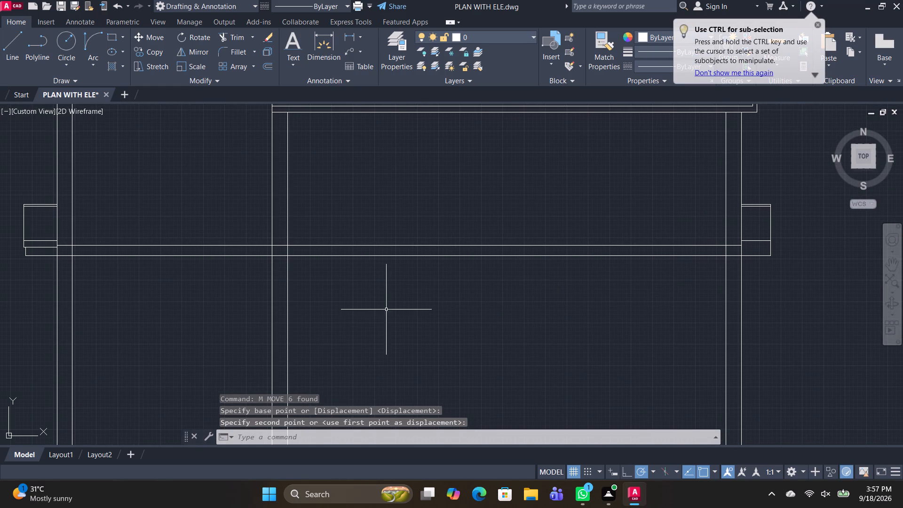
{"action": "type", "text": "TR"}
{"action": "key", "text": "space"}
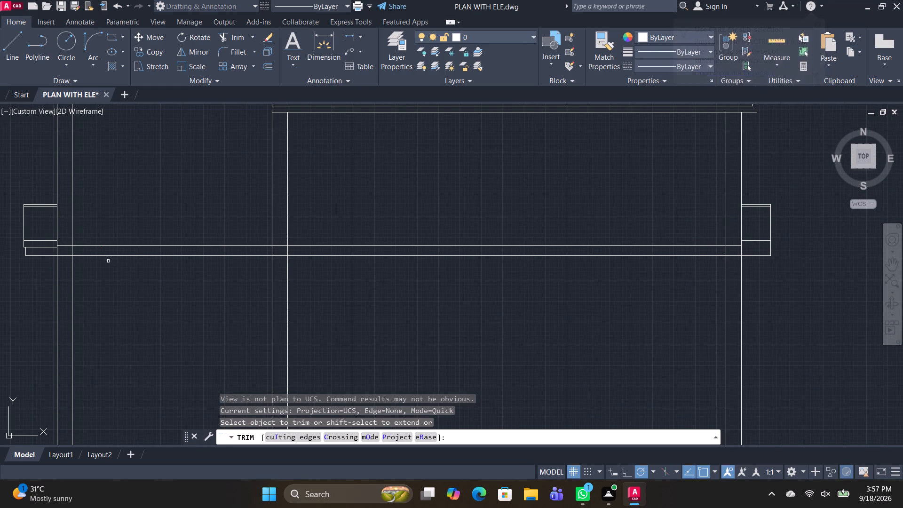
{"action": "scroll", "coordinate": [61, 243], "scroll_direction": "up", "scroll_amount": 1}
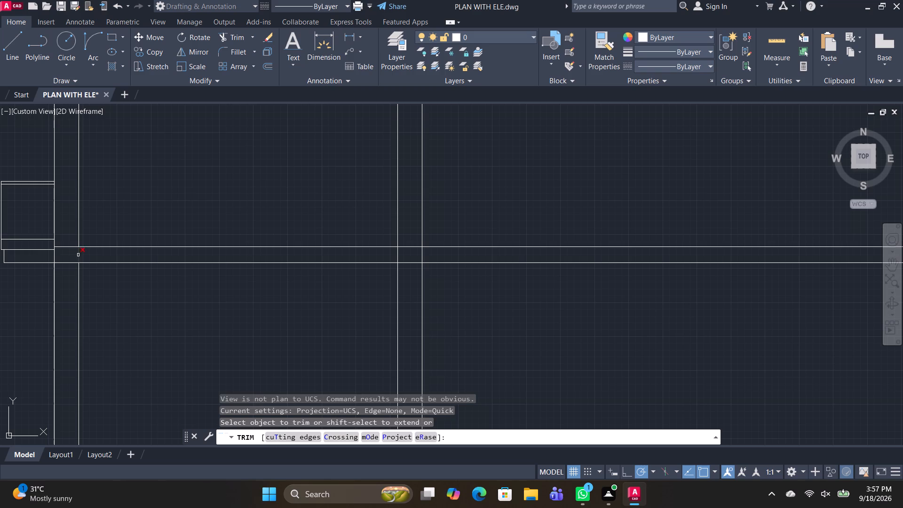
{"action": "left_click", "coordinate": [78, 255]}
{"action": "left_click", "coordinate": [54, 257]}
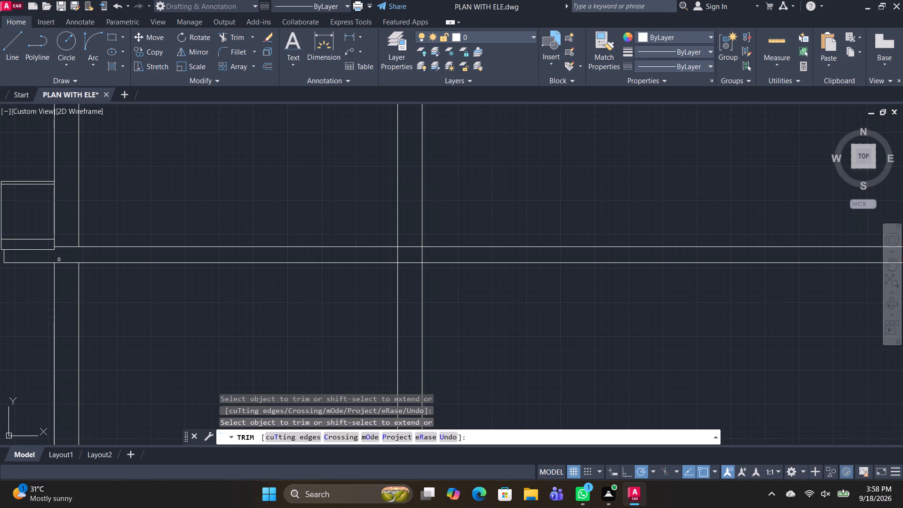
Clear the slab junction at the middle wall by trimming both wall faces and both slab lines inside it.
{"action": "left_click", "coordinate": [398, 253]}
{"action": "left_click", "coordinate": [405, 246]}
{"action": "left_click", "coordinate": [409, 267]}
{"action": "left_click", "coordinate": [411, 254]}
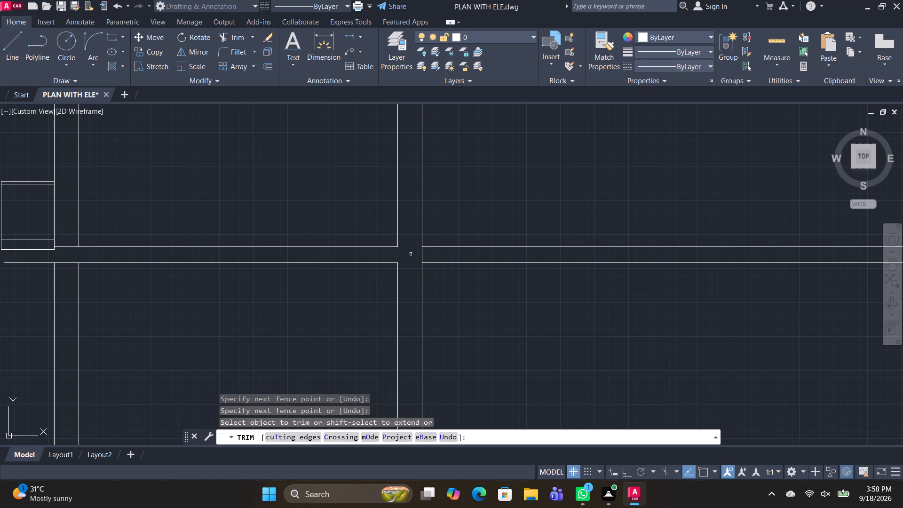
{"action": "left_click", "coordinate": [421, 257]}
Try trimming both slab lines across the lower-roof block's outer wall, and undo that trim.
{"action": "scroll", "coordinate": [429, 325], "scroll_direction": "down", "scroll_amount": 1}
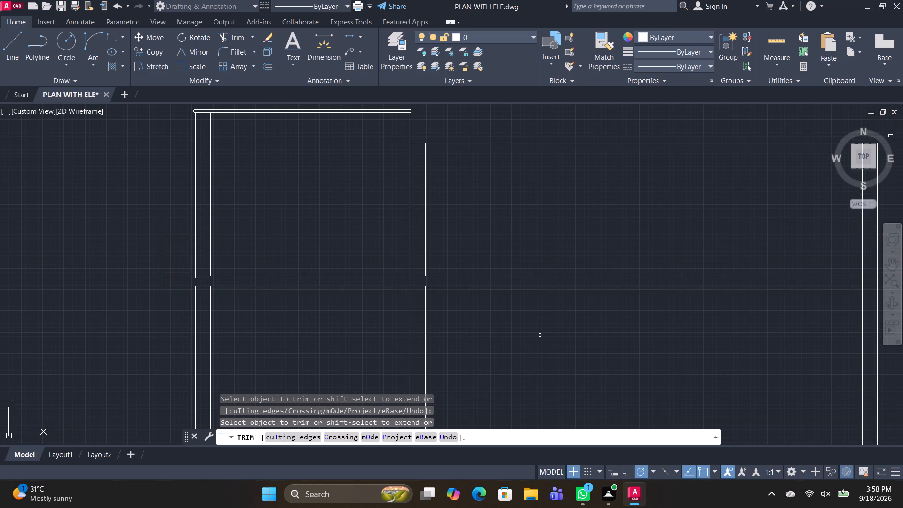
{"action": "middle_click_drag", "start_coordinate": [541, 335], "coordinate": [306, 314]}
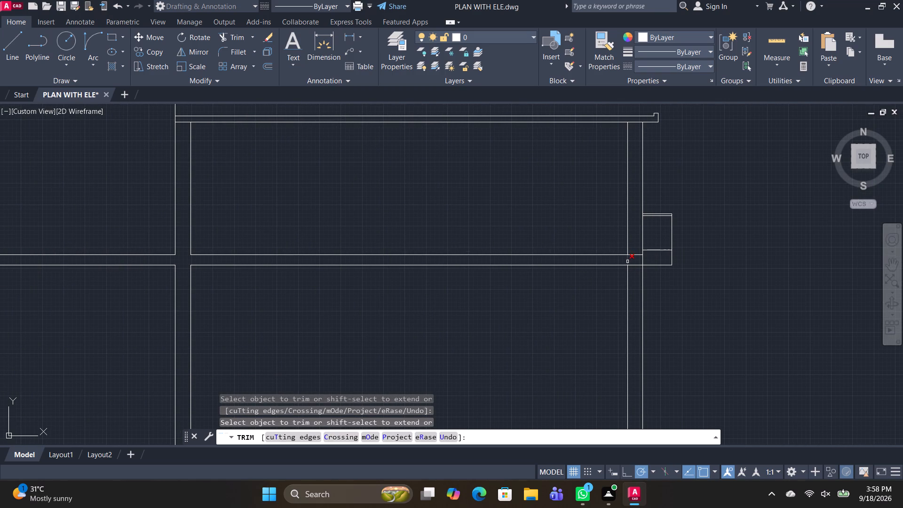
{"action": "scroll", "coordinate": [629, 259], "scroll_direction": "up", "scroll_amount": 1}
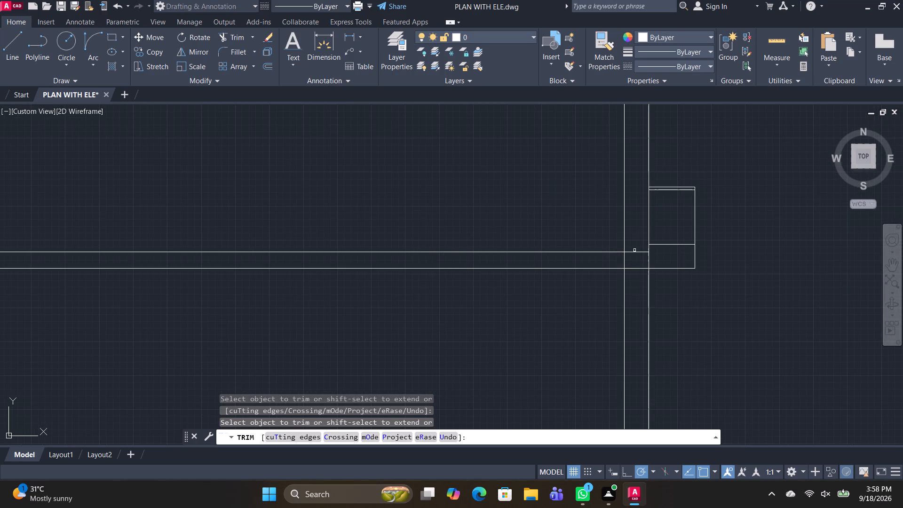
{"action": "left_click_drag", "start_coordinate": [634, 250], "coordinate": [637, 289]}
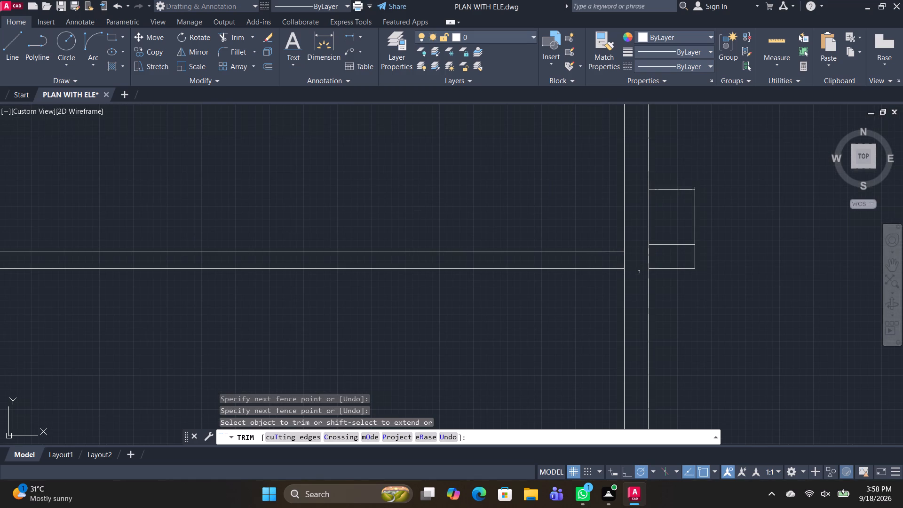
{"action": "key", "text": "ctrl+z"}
Remove the lower inner line of the projection outside the lower-roof block and extend the slab's top line to the projection's outer edge.
{"action": "scroll", "coordinate": [544, 286], "scroll_direction": "down", "scroll_amount": 3}
{"action": "middle_click_drag", "start_coordinate": [617, 311], "coordinate": [436, 306]}
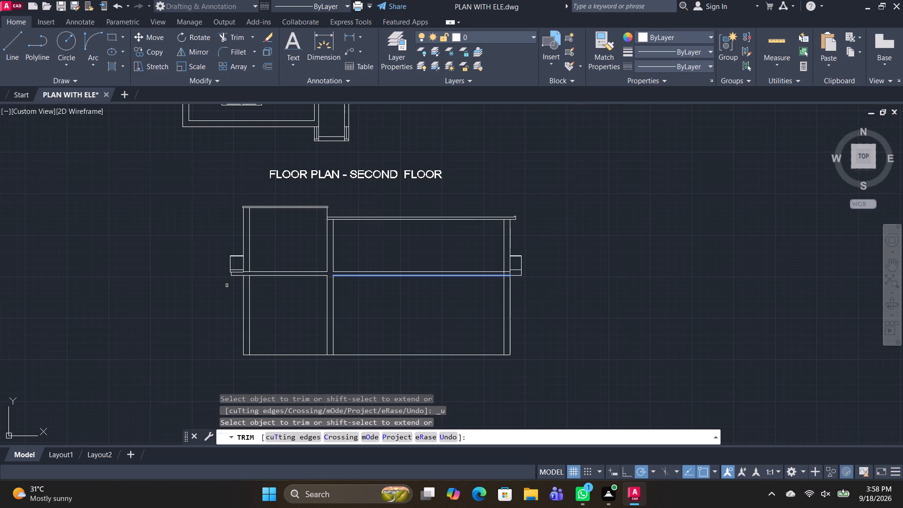
{"action": "scroll", "coordinate": [422, 289], "scroll_direction": "up", "scroll_amount": 2}
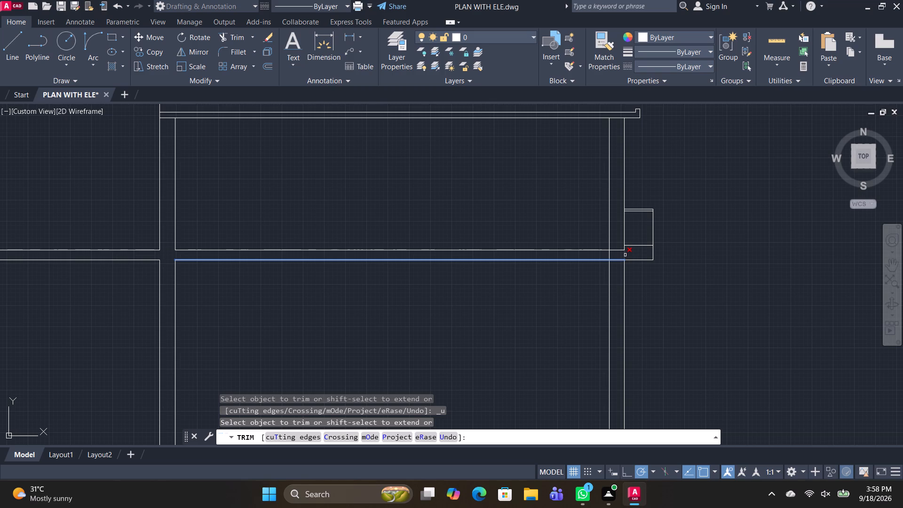
{"action": "scroll", "coordinate": [625, 254], "scroll_direction": "up", "scroll_amount": 3}
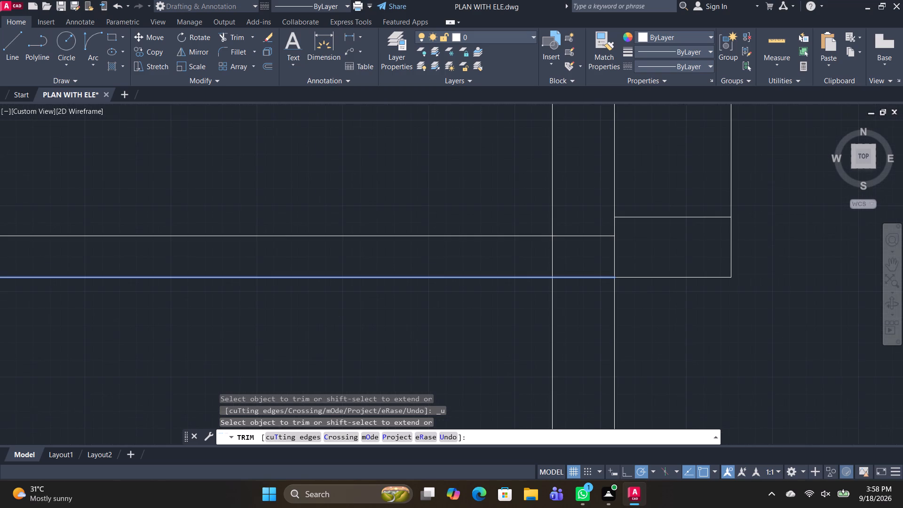
{"action": "left_click", "coordinate": [654, 217]}
{"action": "left_click", "coordinate": [609, 238], "text": "shift"}
At the lower-roof block's outer wall, trim the outer face between the slab lines and both slab lines across the wall thickness.
{"action": "left_click", "coordinate": [615, 251]}
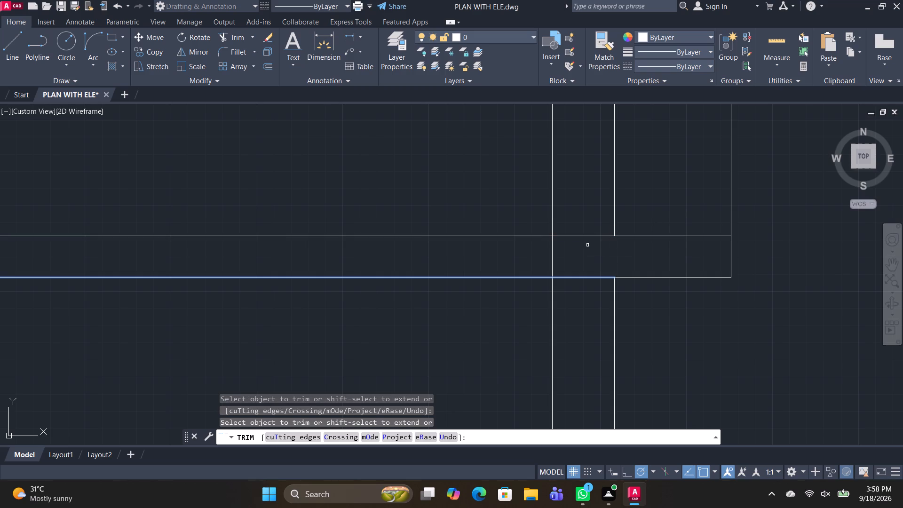
{"action": "left_click", "coordinate": [594, 237]}
{"action": "scroll", "coordinate": [586, 271], "scroll_direction": "down", "scroll_amount": 2}
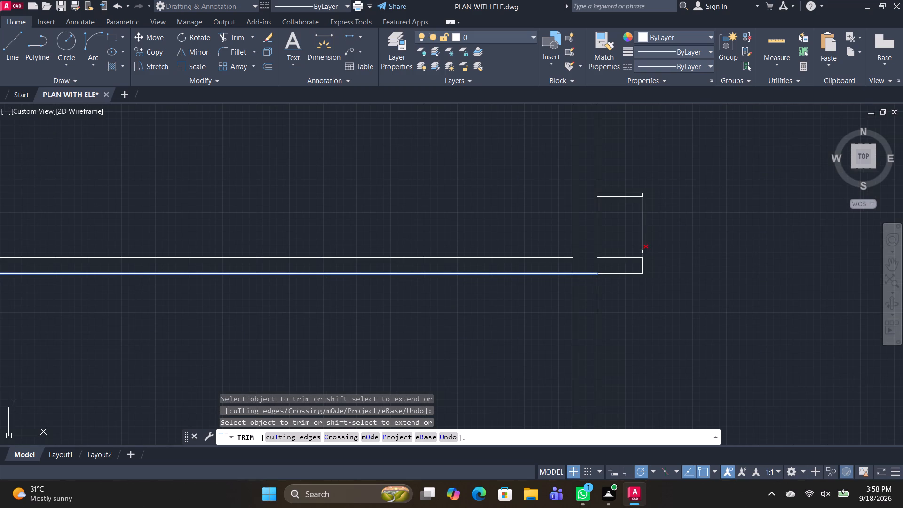
{"action": "scroll", "coordinate": [642, 250], "scroll_direction": "up", "scroll_amount": 1}
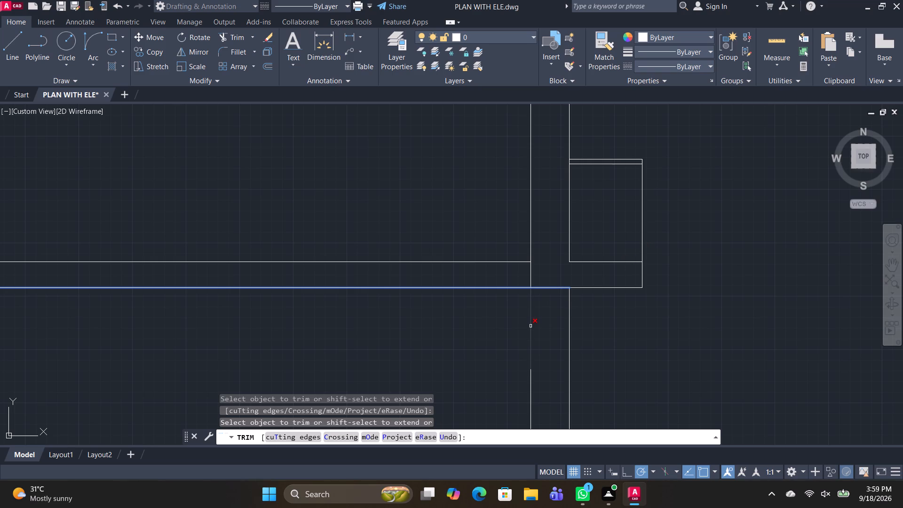
{"action": "key", "text": "space"}
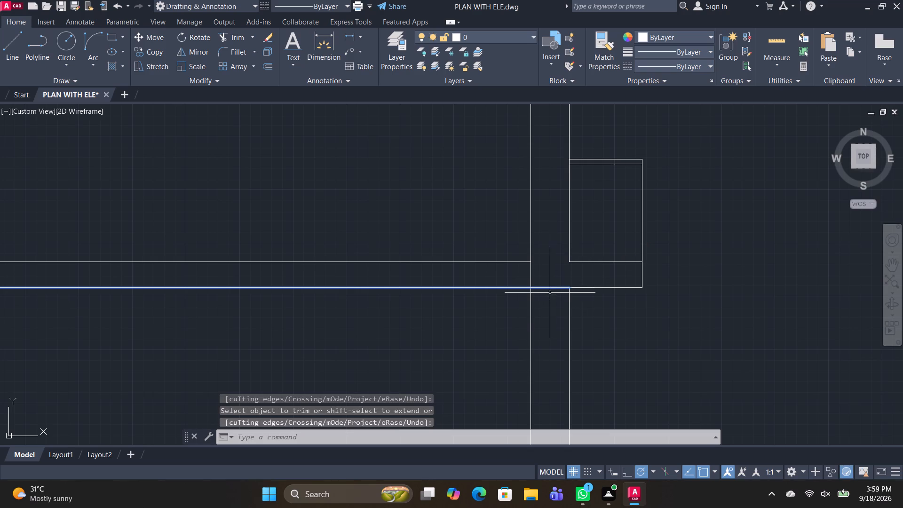
{"action": "type", "text": "TR"}
{"action": "key", "text": "space"}
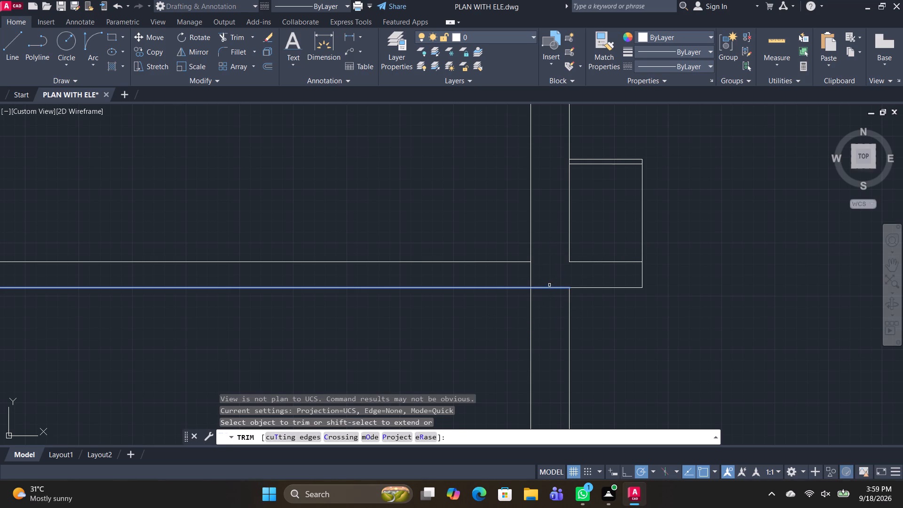
{"action": "left_click", "coordinate": [554, 289]}
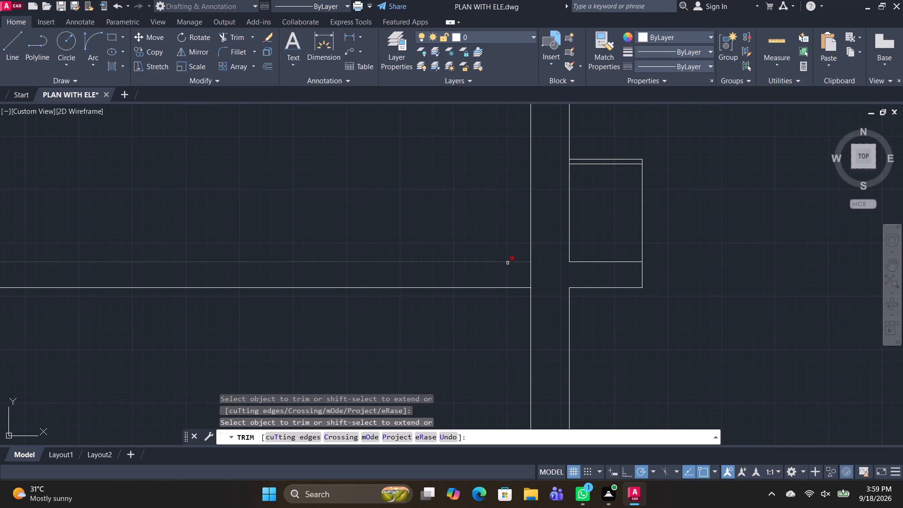
{"action": "scroll", "coordinate": [412, 263], "scroll_direction": "down", "scroll_amount": 3}
{"action": "middle_click_drag", "start_coordinate": [314, 301], "coordinate": [388, 297]}
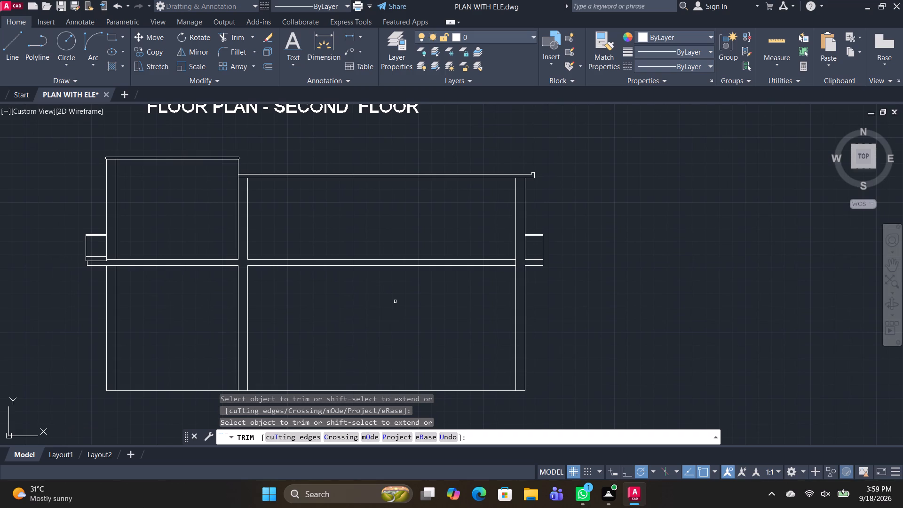
{"action": "key", "text": "Escape"}
Offset the middle wall's lower-storey face into the lower-roof block, using the Through option with a point on the slab's underside.
{"action": "scroll", "coordinate": [380, 339], "scroll_direction": "down", "scroll_amount": 2}
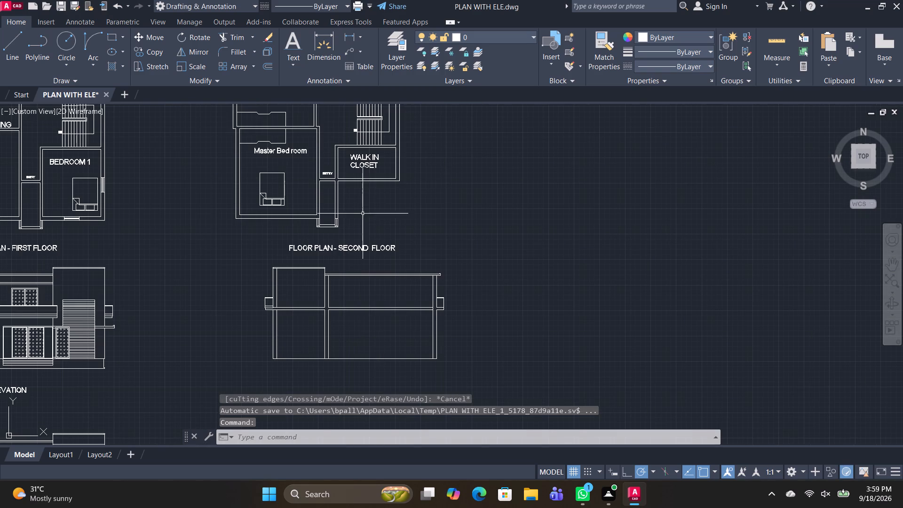
{"action": "scroll", "coordinate": [329, 363], "scroll_direction": "up", "scroll_amount": 1}
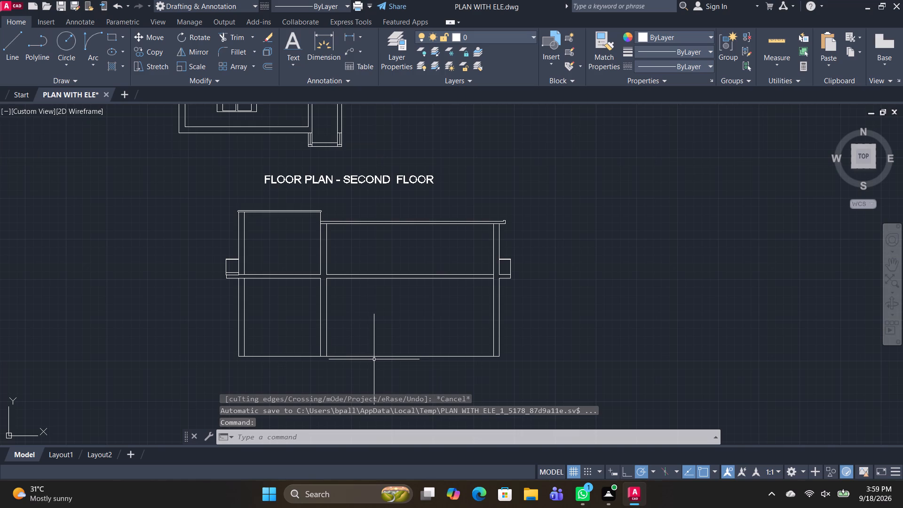
{"action": "type", "text": "O"}
{"action": "key", "text": "space"}
{"action": "type", "text": "T"}
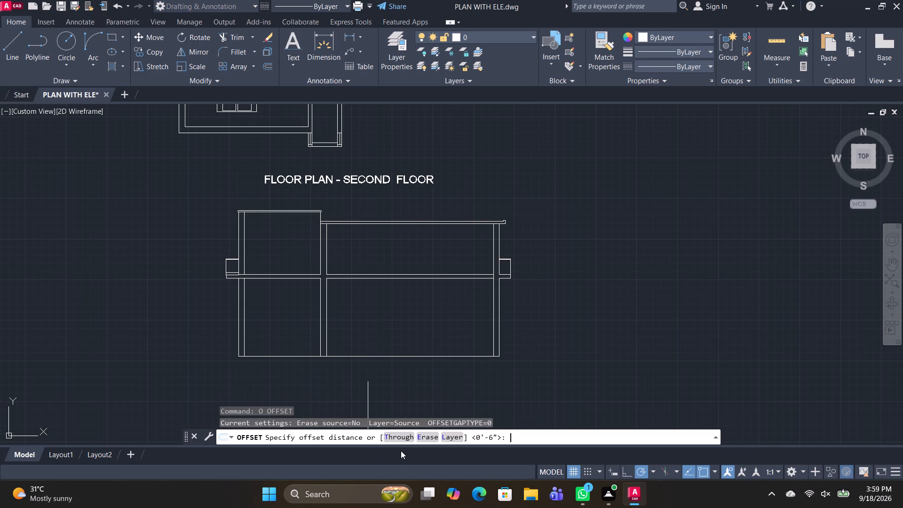
{"action": "key", "text": "space"}
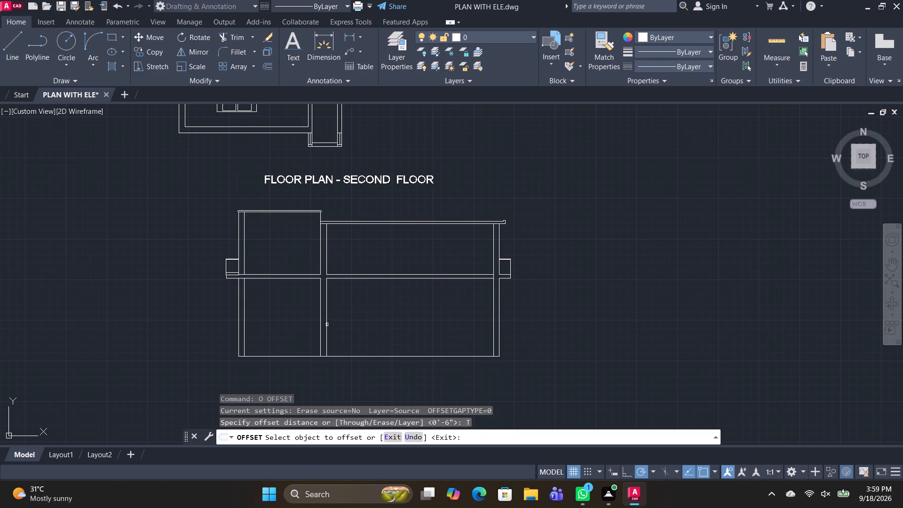
{"action": "left_click", "coordinate": [327, 323]}
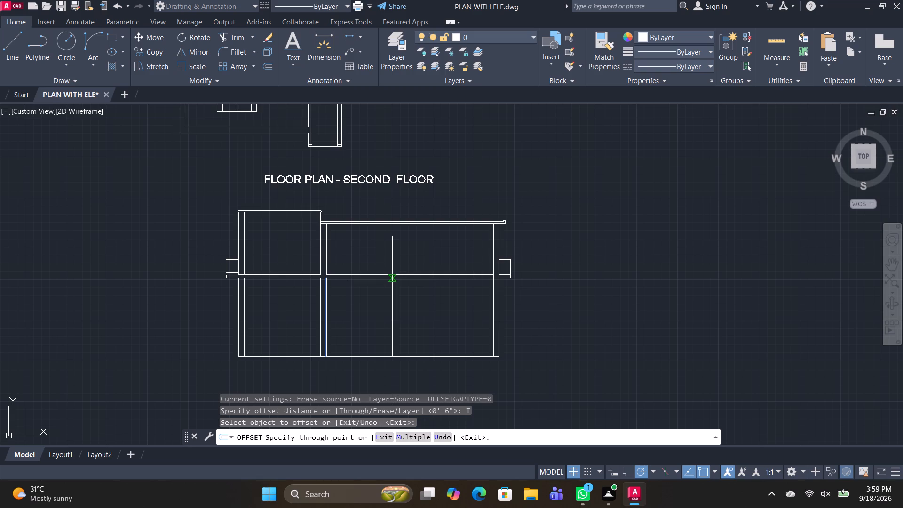
{"action": "left_click", "coordinate": [396, 281]}
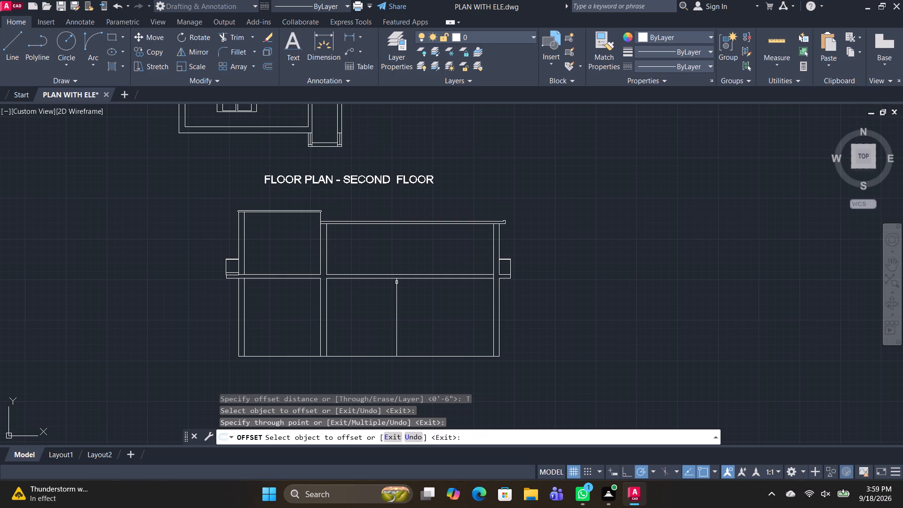
{"action": "type", "text": "TR"}
{"action": "key", "text": "space"}
{"action": "key", "text": "Escape"}
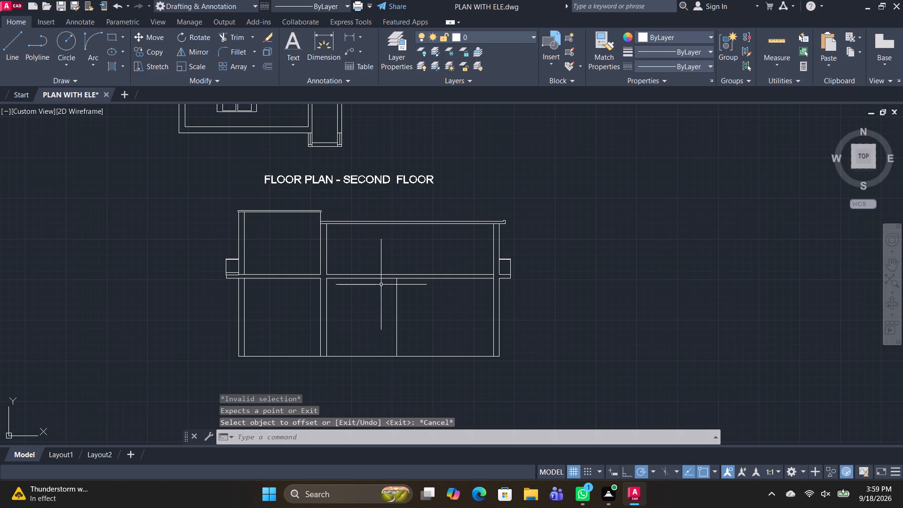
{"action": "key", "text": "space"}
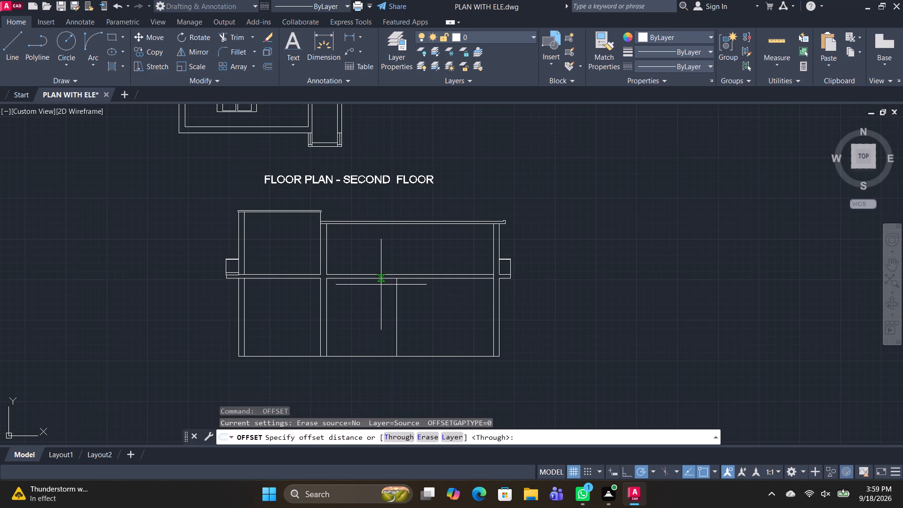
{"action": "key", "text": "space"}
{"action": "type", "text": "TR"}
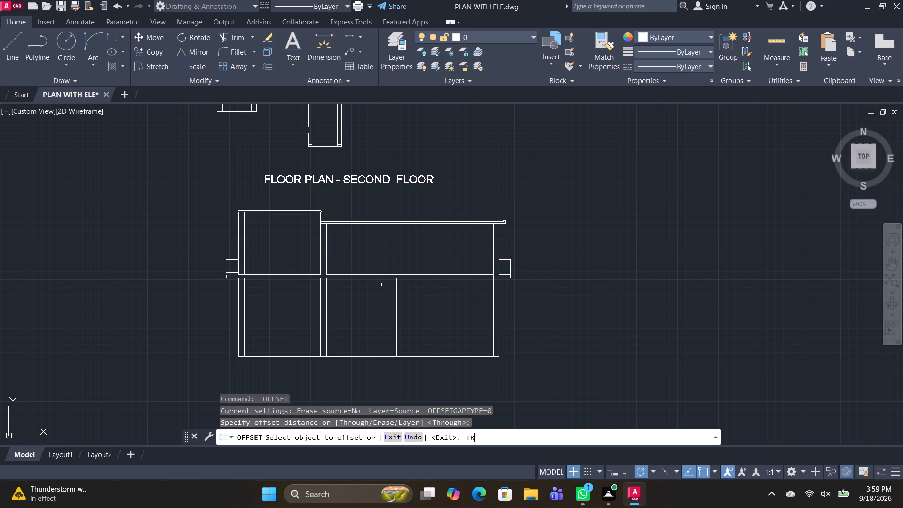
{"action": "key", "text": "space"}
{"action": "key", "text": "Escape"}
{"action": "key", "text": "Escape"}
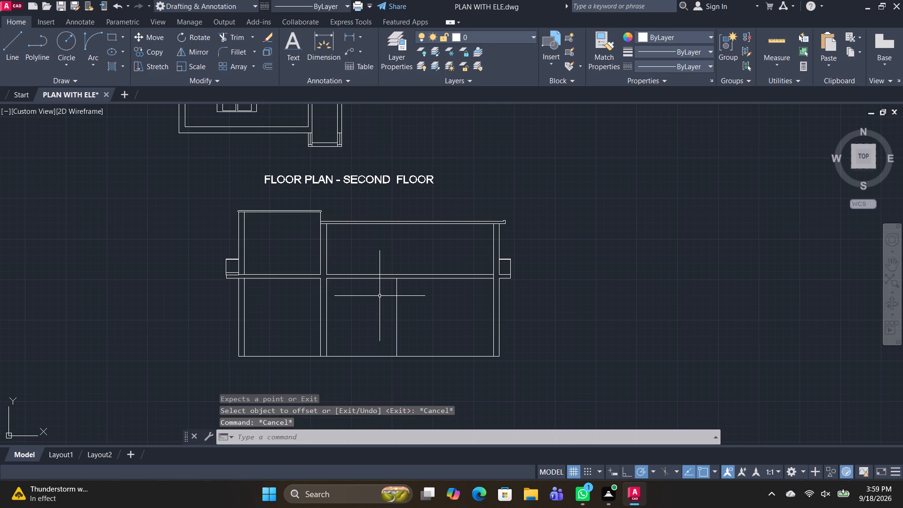
Extend the offset wall line up to the lower roof's underside and trim away its part below the slab's top line.
{"action": "type", "text": "TR"}
{"action": "key", "text": "space"}
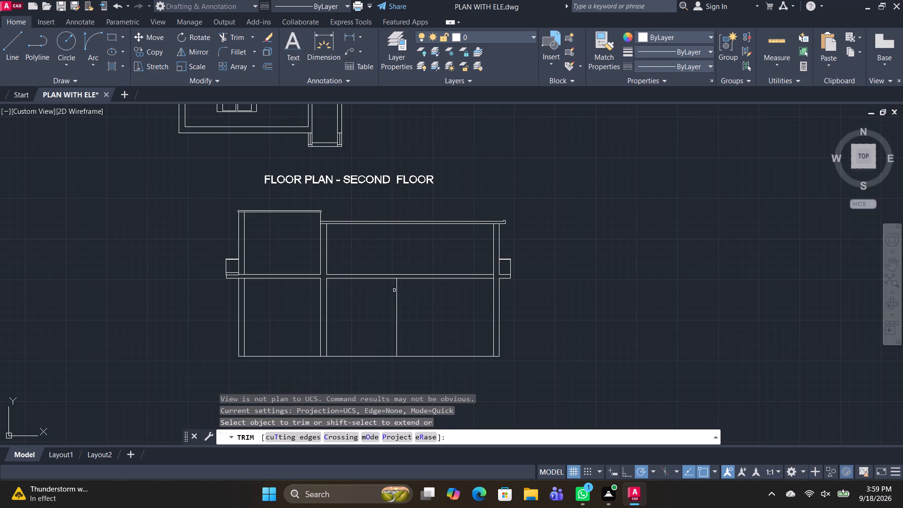
{"action": "left_click", "coordinate": [397, 289], "text": "shift"}
{"action": "left_click", "coordinate": [397, 284], "text": "shift"}
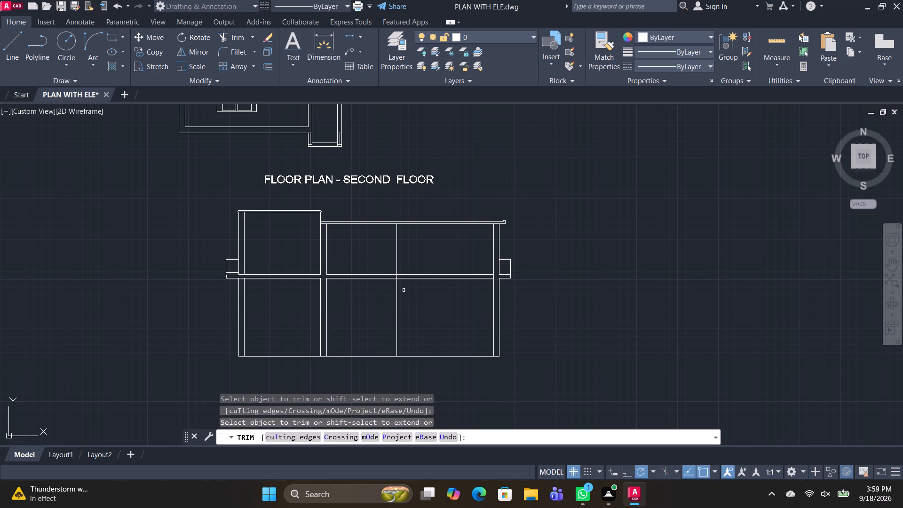
{"action": "left_click_drag", "start_coordinate": [405, 292], "coordinate": [376, 320]}
{"action": "scroll", "coordinate": [397, 262], "scroll_direction": "up", "scroll_amount": 2}
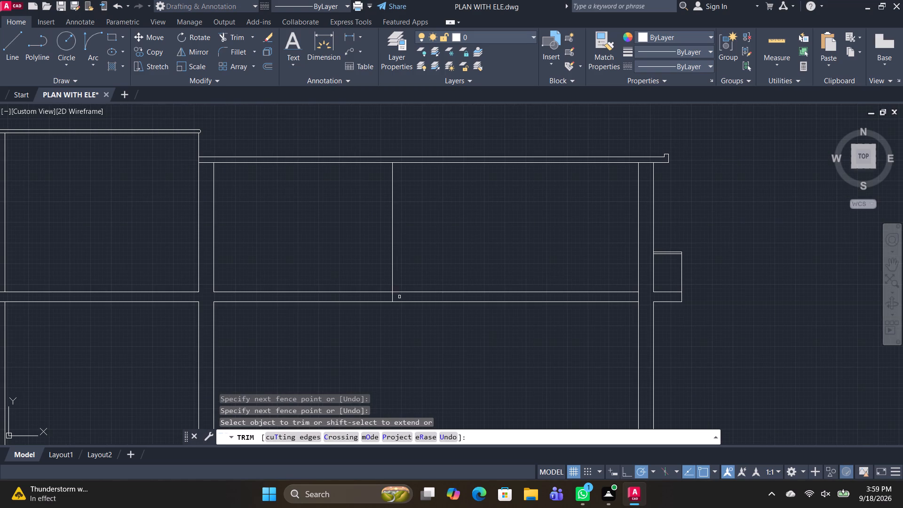
{"action": "left_click", "coordinate": [393, 297]}
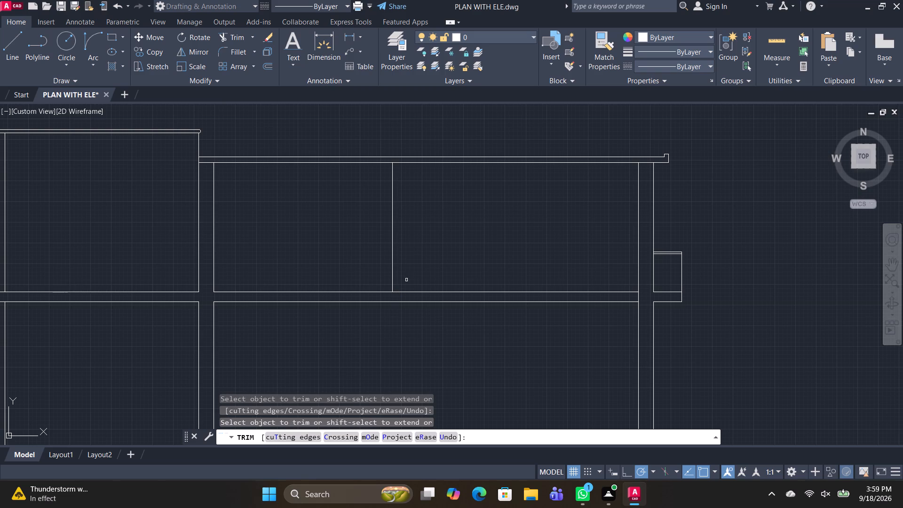
{"action": "left_click_drag", "start_coordinate": [395, 280], "coordinate": [379, 281], "text": "shift"}
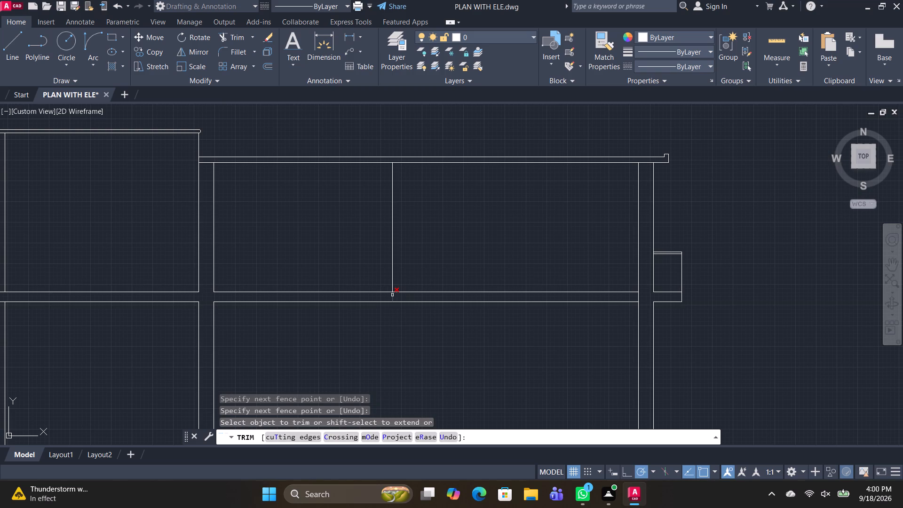
Offset the lower-roof block's new partition line 6" toward the outer wall to form the partition's second face.
{"action": "key", "text": "space"}
{"action": "type", "text": "O"}
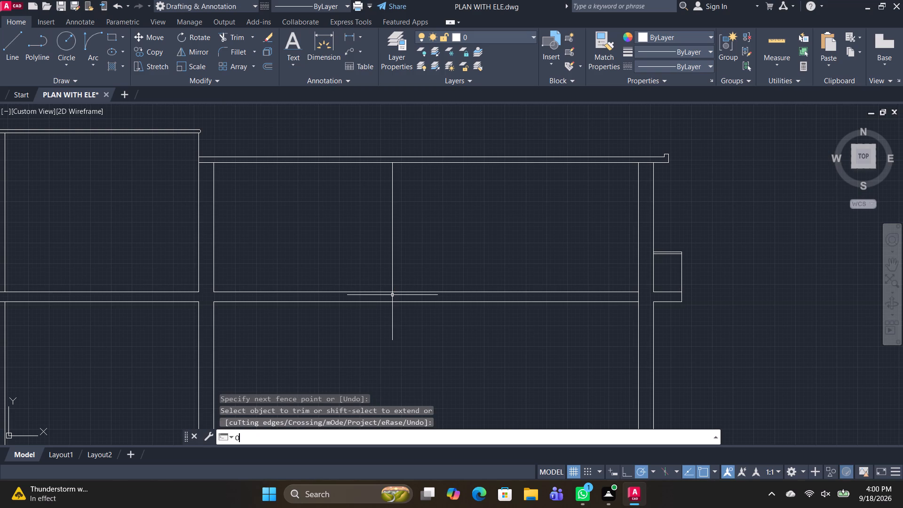
{"action": "key", "text": "space"}
{"action": "key", "text": "6"}
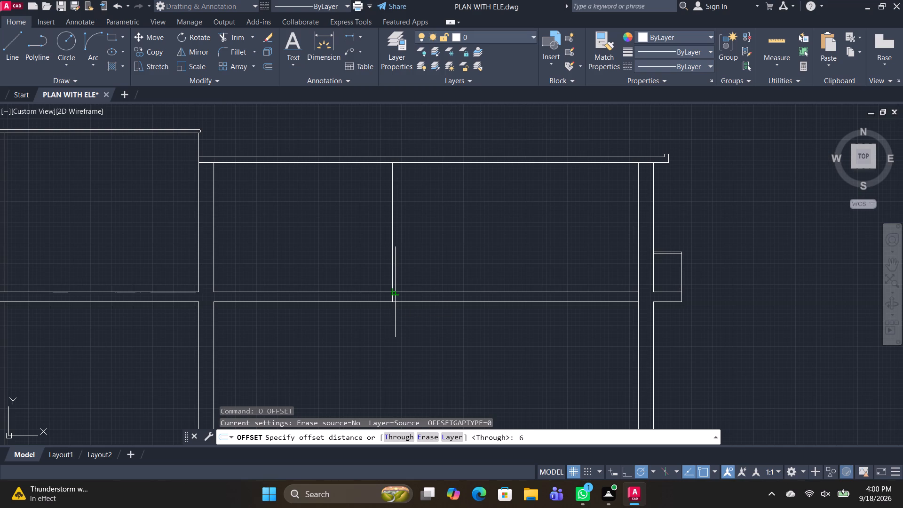
{"action": "key", "text": "BackSpace"}
{"action": "type", "text": "9\""}
{"action": "key", "text": "BackSpace"}
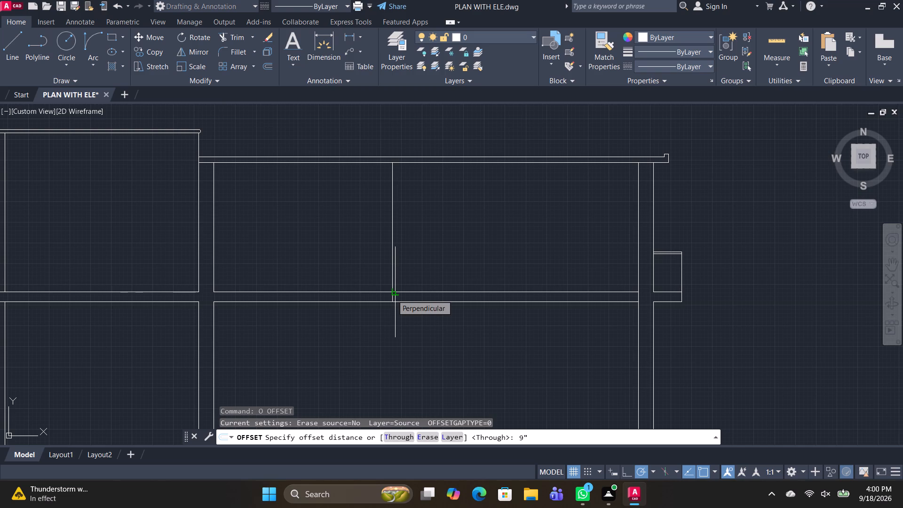
{"action": "key", "text": "BackSpace"}
{"action": "key", "text": "9"}
{"action": "key", "text": "BackSpace"}
{"action": "type", "text": "6\""}
{"action": "key", "text": "Return"}
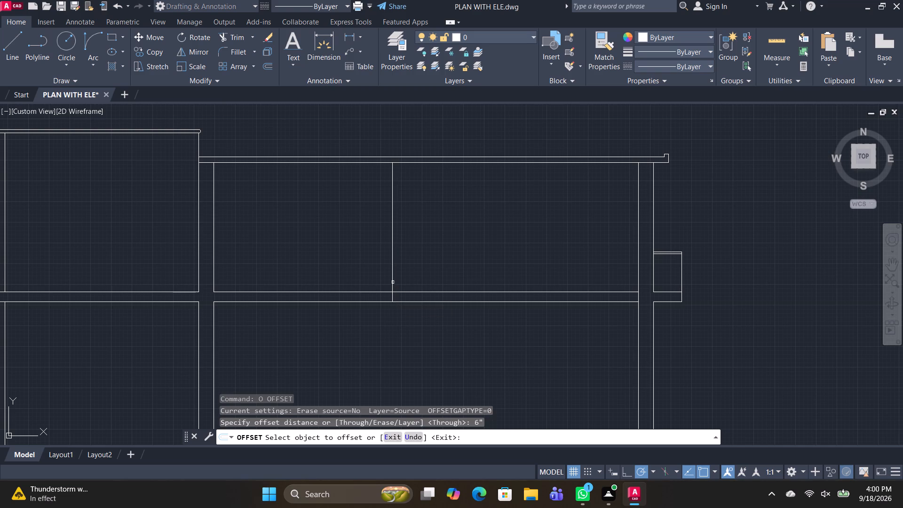
{"action": "left_click", "coordinate": [391, 281]}
{"action": "left_click", "coordinate": [418, 279]}
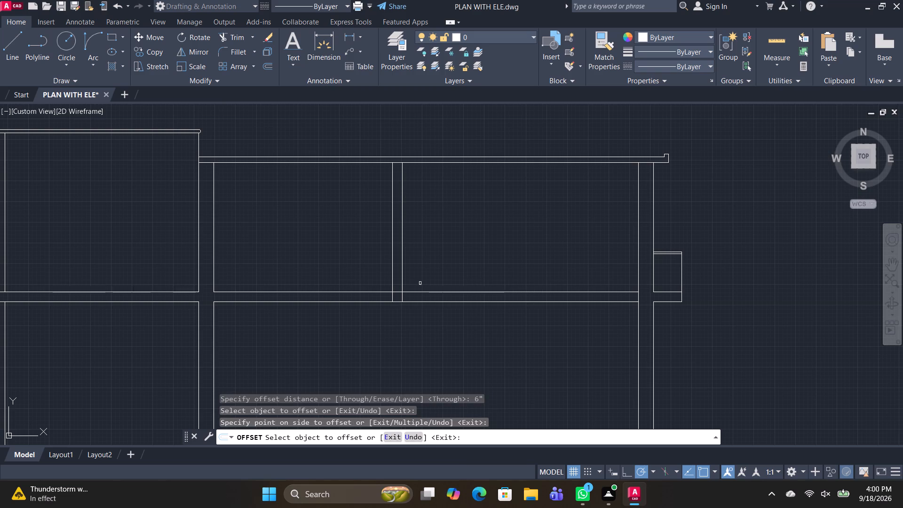
{"action": "key", "text": "space"}
{"action": "key", "text": "Escape"}
Trim both partition faces below the slab's top line and remove that top line across the partition's thickness.
{"action": "type", "text": "TR"}
{"action": "key", "text": "space"}
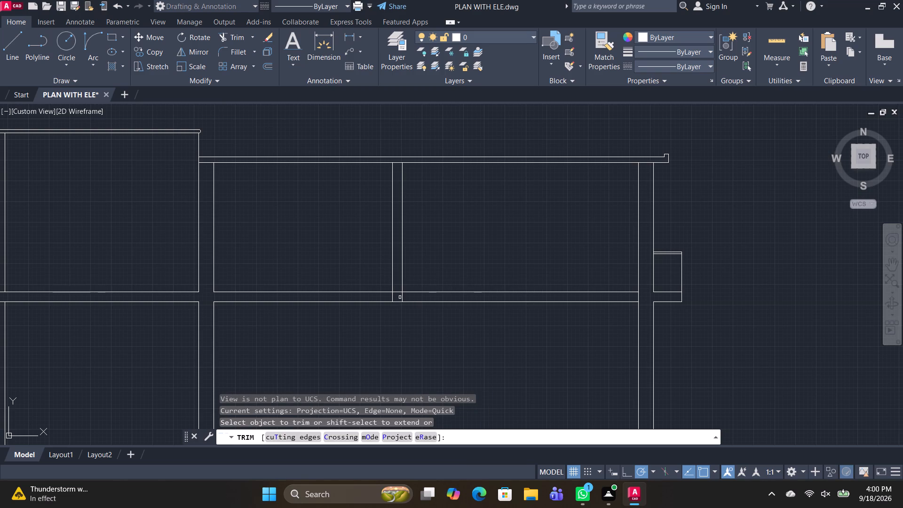
{"action": "scroll", "coordinate": [400, 299], "scroll_direction": "up", "scroll_amount": 2}
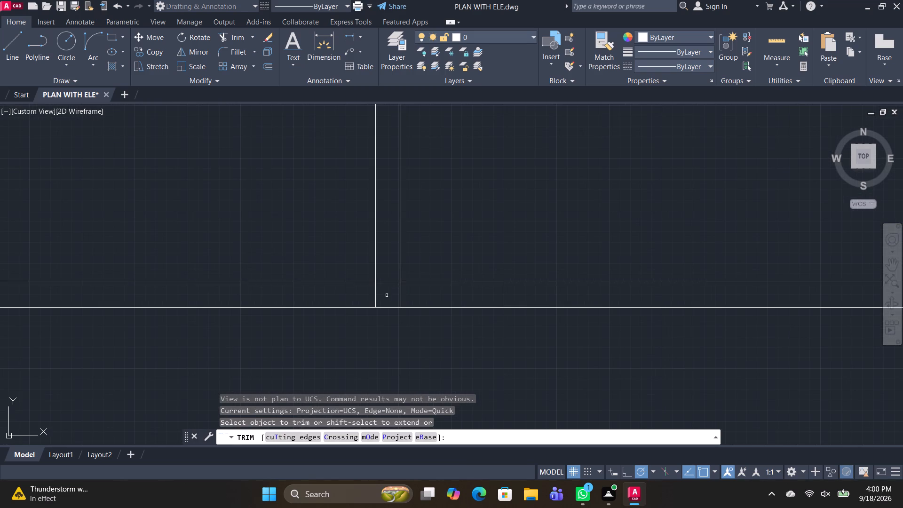
{"action": "left_click", "coordinate": [375, 300]}
{"action": "left_click_drag", "start_coordinate": [384, 282], "coordinate": [392, 286]}
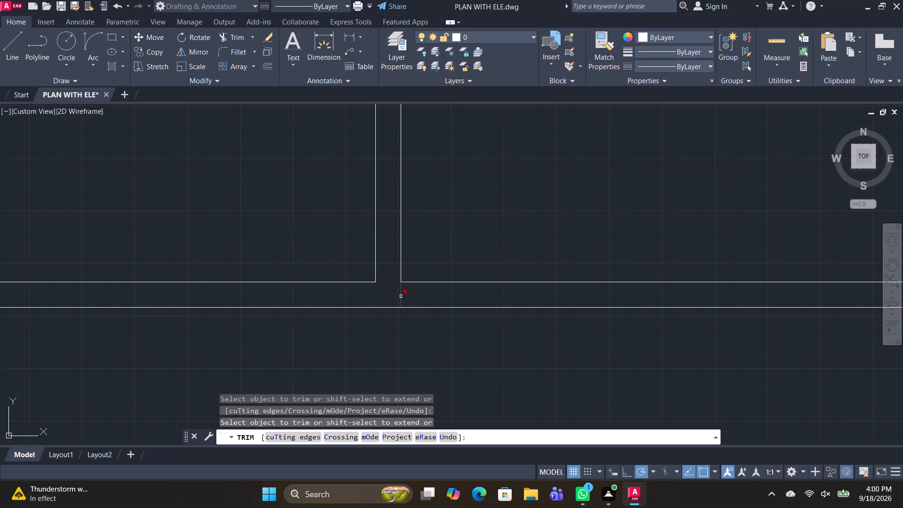
{"action": "left_click", "coordinate": [401, 296]}
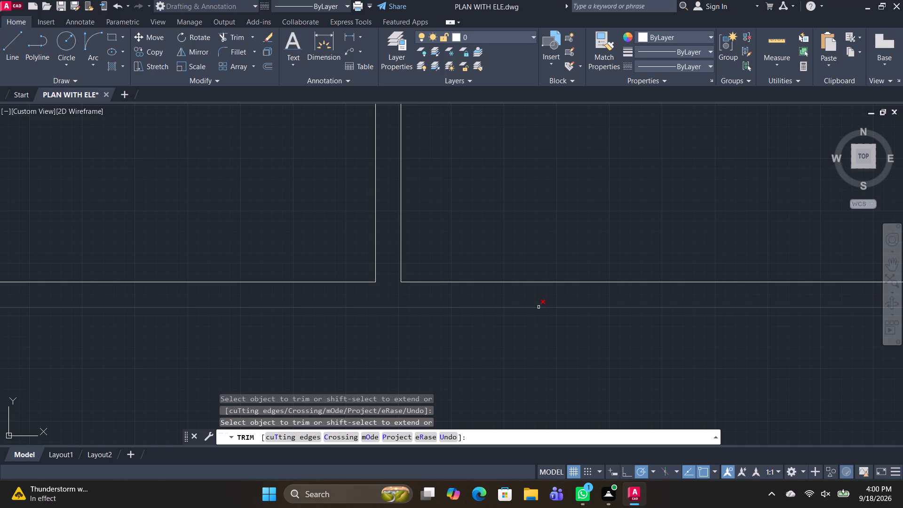
{"action": "middle_click_drag", "start_coordinate": [540, 306], "coordinate": [364, 302]}
{"action": "scroll", "coordinate": [422, 344], "scroll_direction": "down", "scroll_amount": 2}
{"action": "key", "text": "space"}
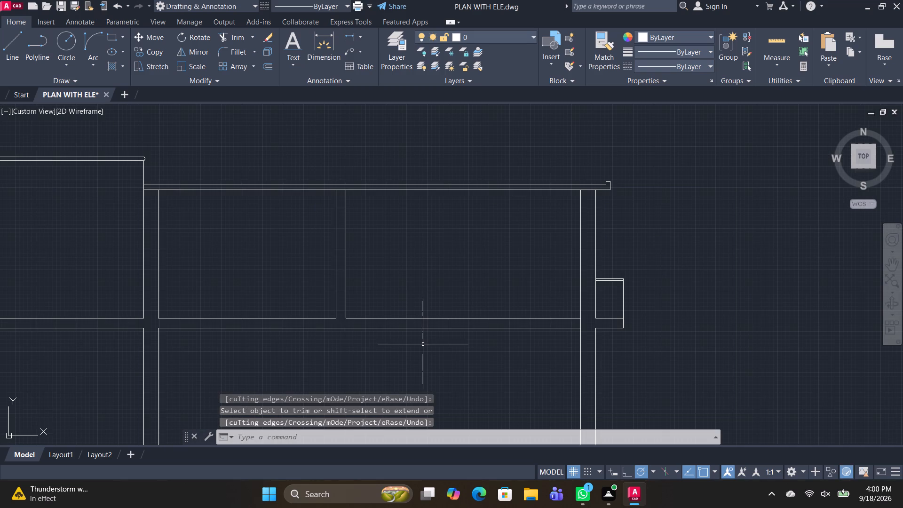
Draw a short vertical line across the slab's thickness, a little beyond the partition on its outer-wall side.
{"action": "type", "text": "L"}
{"action": "key", "text": "space"}
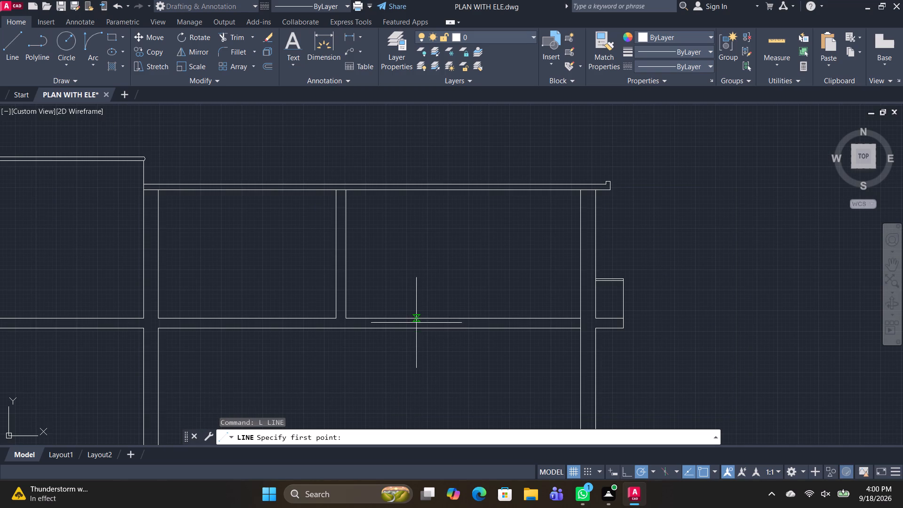
{"action": "left_click", "coordinate": [412, 321]}
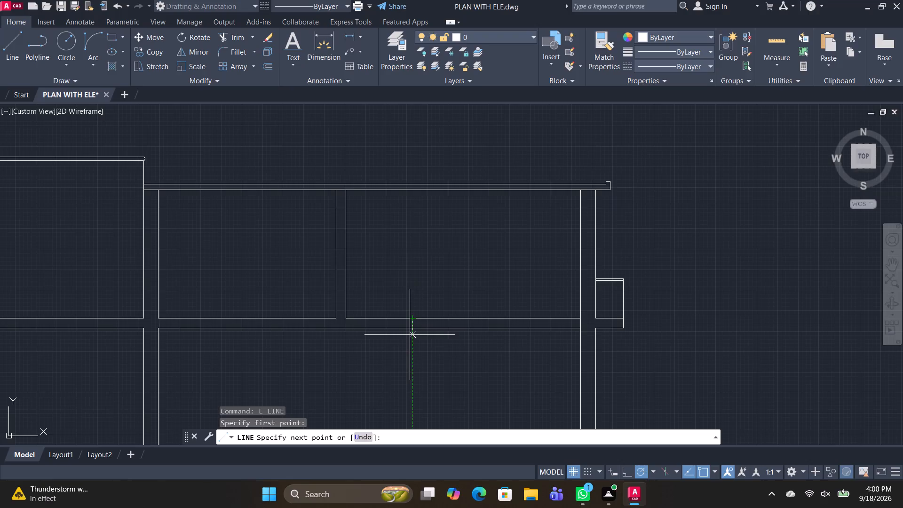
{"action": "left_click", "coordinate": [411, 331]}
{"action": "key", "text": "space"}
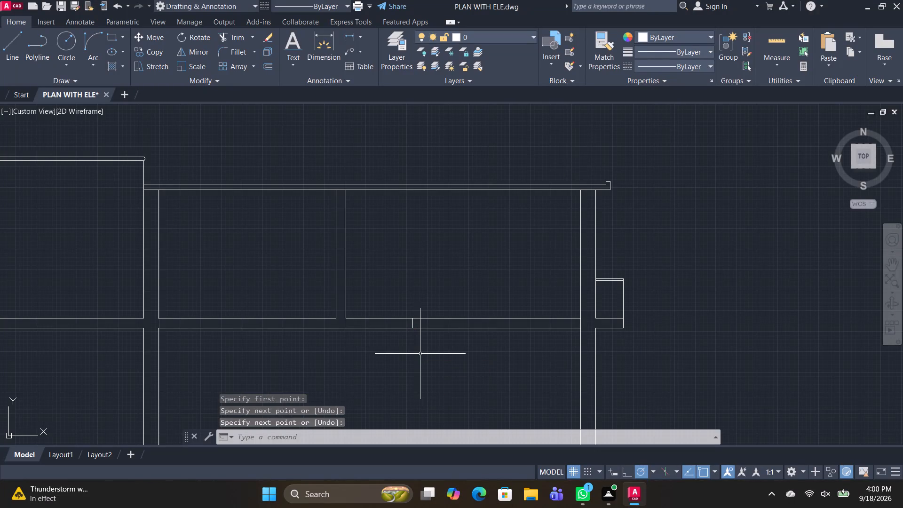
Trim away both slab lines between the short vertical end line and the lower-roof block's outer wall.
{"action": "type", "text": "TR"}
{"action": "key", "text": "space"}
{"action": "left_click_drag", "start_coordinate": [459, 360], "coordinate": [459, 282]}
{"action": "scroll", "coordinate": [465, 321], "scroll_direction": "down", "scroll_amount": 2}
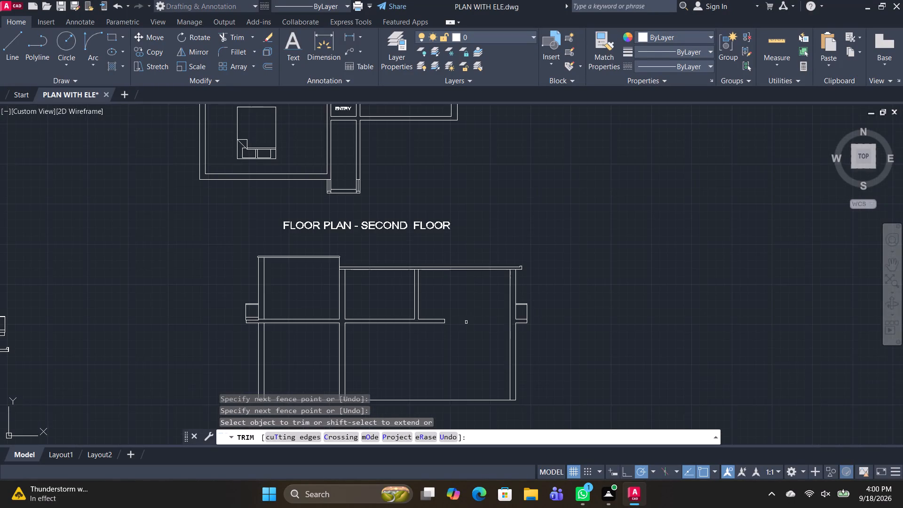
{"action": "middle_click_drag", "start_coordinate": [469, 324], "coordinate": [454, 274]}
{"action": "middle_click_drag", "start_coordinate": [427, 315], "coordinate": [442, 299]}
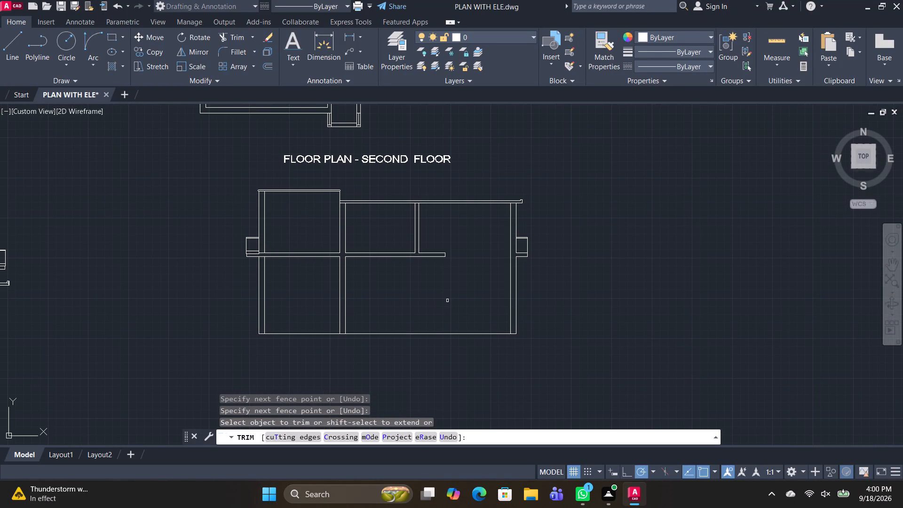
{"action": "scroll", "coordinate": [349, 271], "scroll_direction": "up", "scroll_amount": 1}
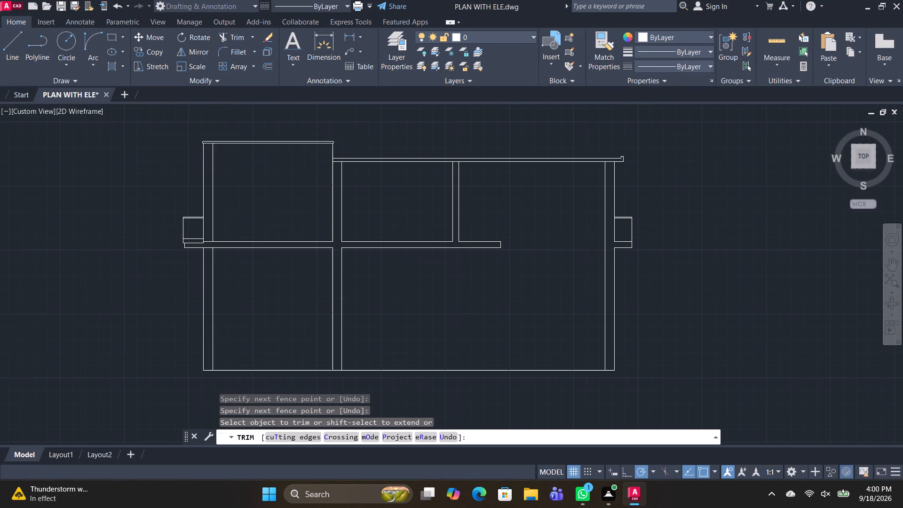
{"action": "middle_click_drag", "start_coordinate": [360, 278], "coordinate": [364, 284]}
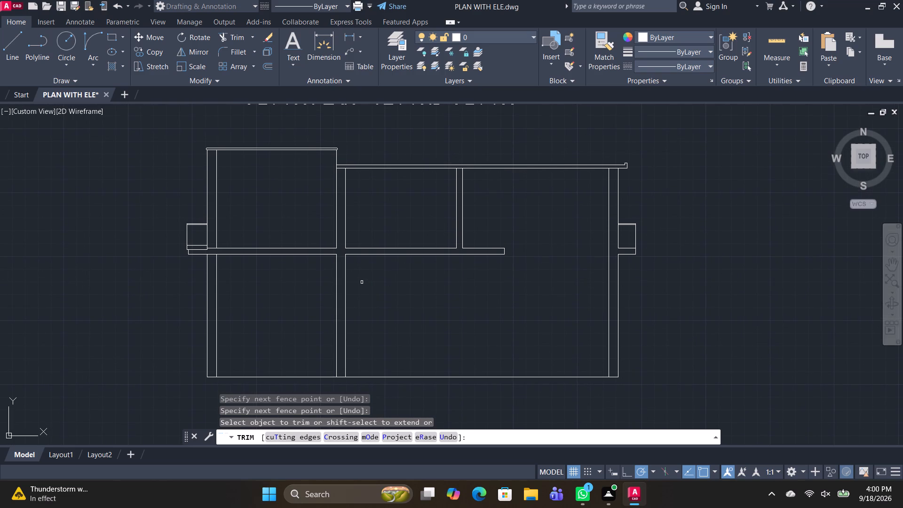
{"action": "scroll", "coordinate": [247, 290], "scroll_direction": "up", "scroll_amount": 2}
{"action": "key", "text": "space"}
Draw a small rectangle below the slab in the narrower lower-storey room, near the middle wall, and offset it 2" inward.
{"action": "scroll", "coordinate": [333, 301], "scroll_direction": "down", "scroll_amount": 1}
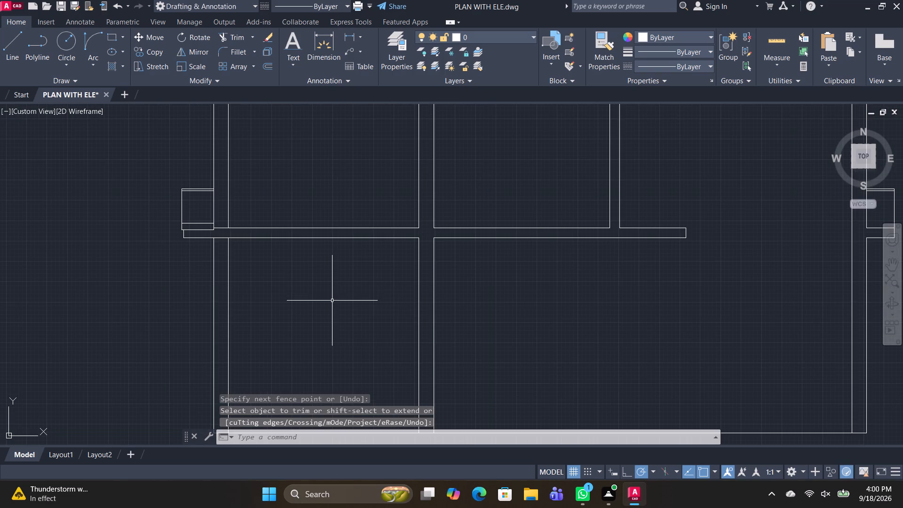
{"action": "type", "text": "REC"}
{"action": "key", "text": "space"}
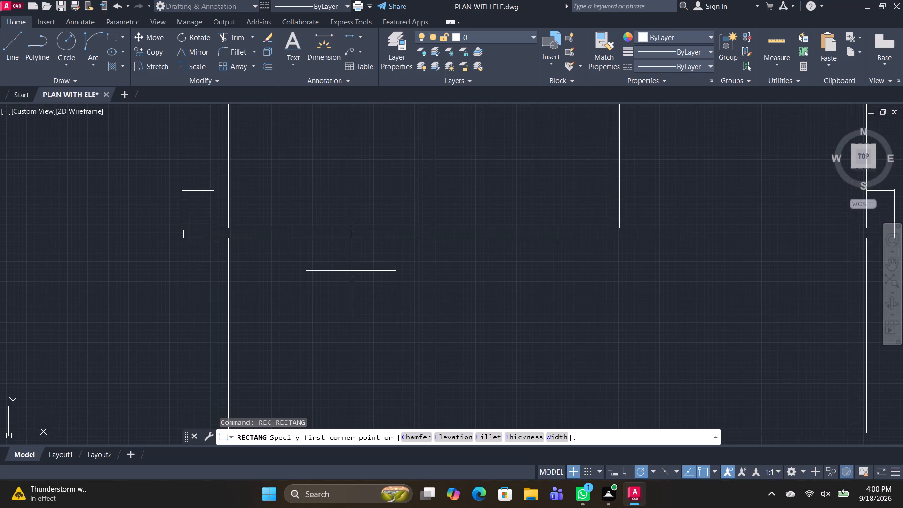
{"action": "left_click", "coordinate": [349, 255]}
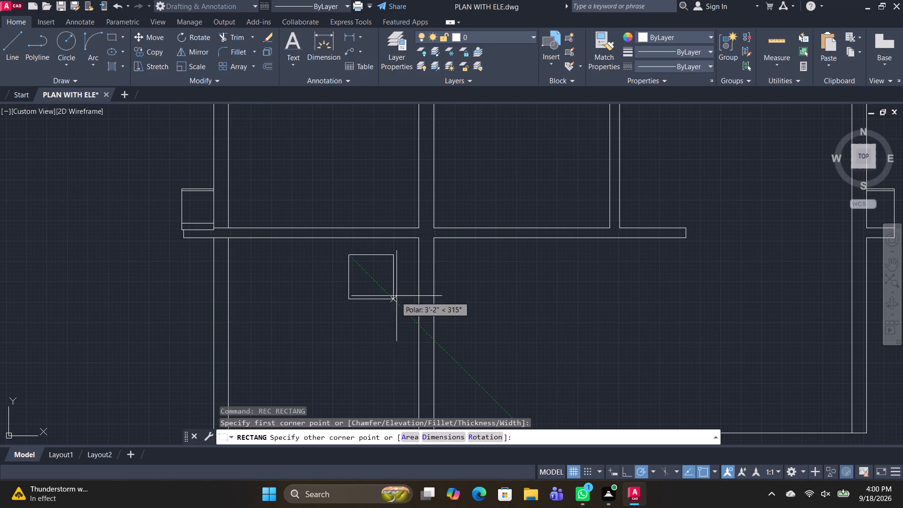
{"action": "left_click", "coordinate": [404, 295]}
{"action": "type", "text": "OF"}
{"action": "key", "text": "space"}
{"action": "type", "text": "2\""}
{"action": "key", "text": "Return"}
{"action": "left_click", "coordinate": [371, 295]}
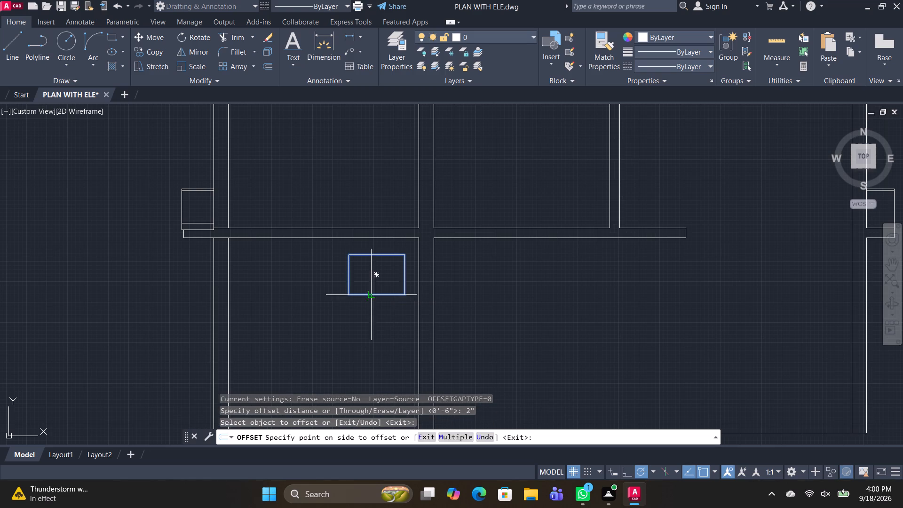
{"action": "left_click", "coordinate": [370, 284]}
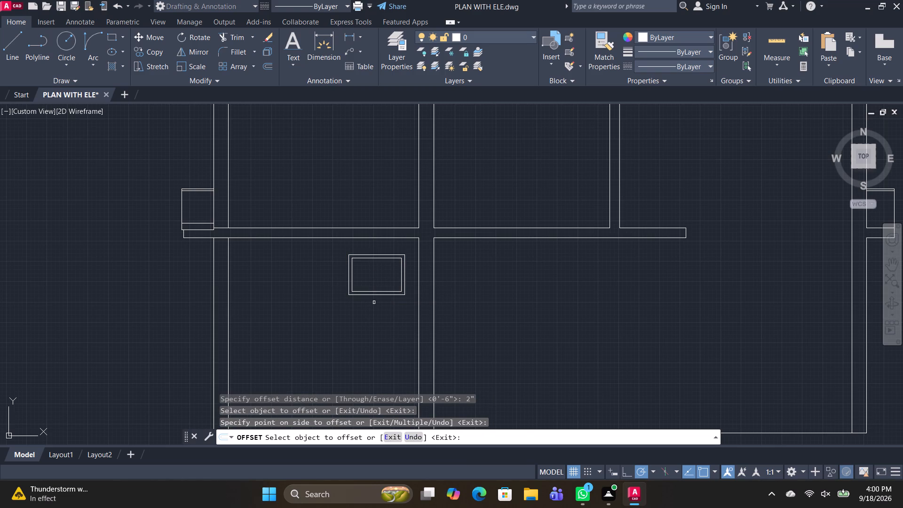
{"action": "key", "text": "space"}
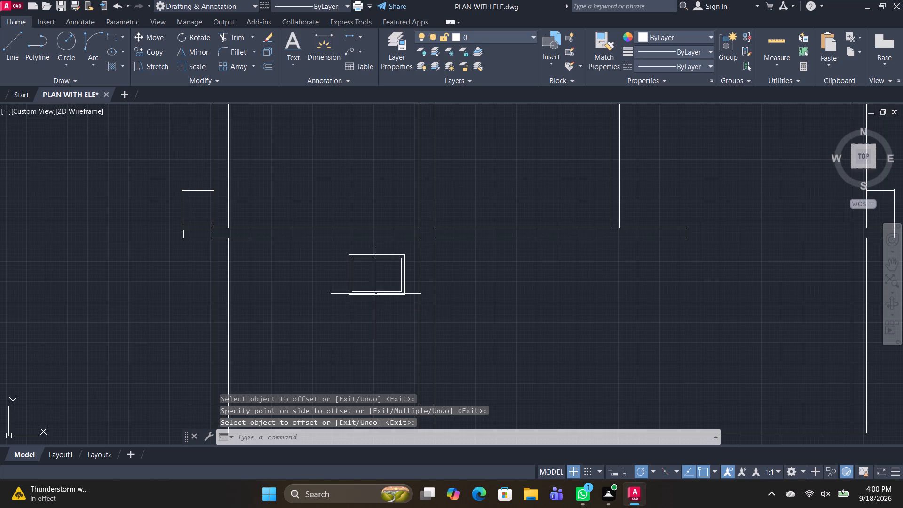
Draw a diagonal line across the inner rectangle from its lower corner nearest the middle wall to the opposite upper corner.
{"action": "middle_click_drag", "start_coordinate": [384, 327], "coordinate": [357, 344]}
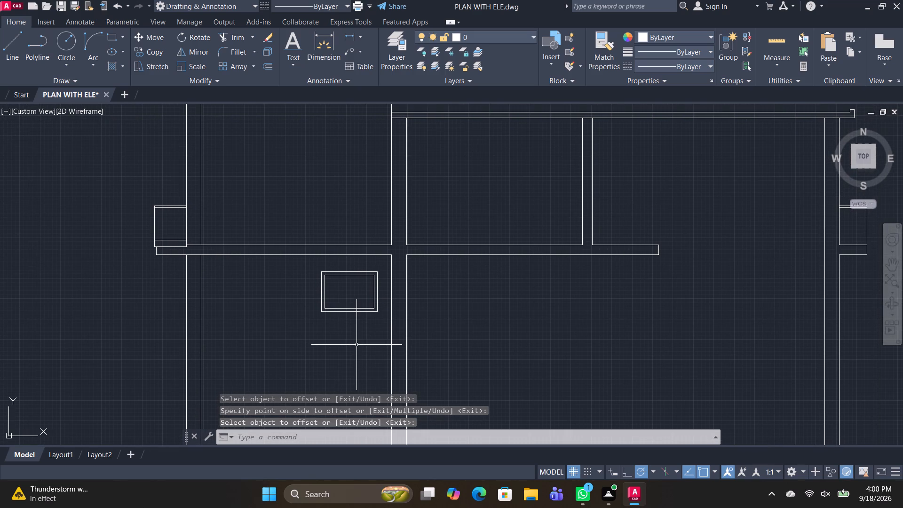
{"action": "key", "text": "l"}
{"action": "key", "text": "space"}
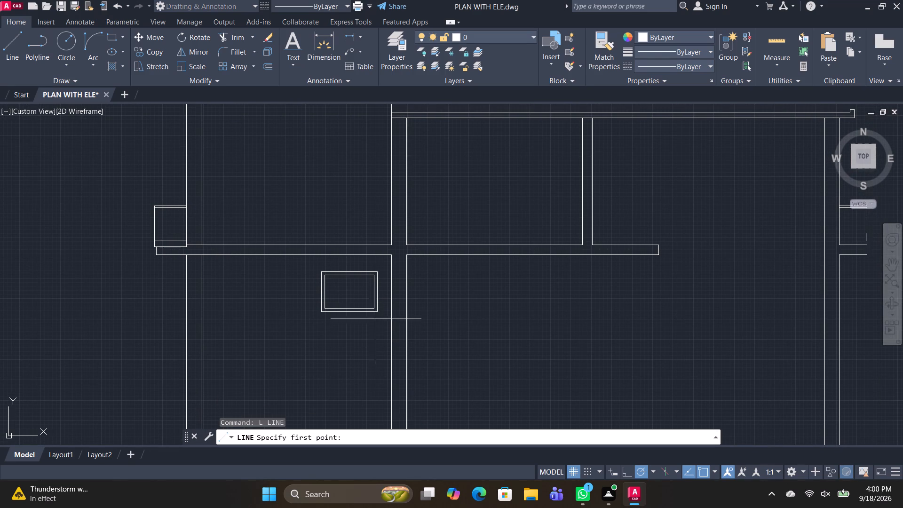
{"action": "left_click", "coordinate": [372, 307]}
{"action": "left_click", "coordinate": [322, 272]}
{"action": "key", "text": "space"}
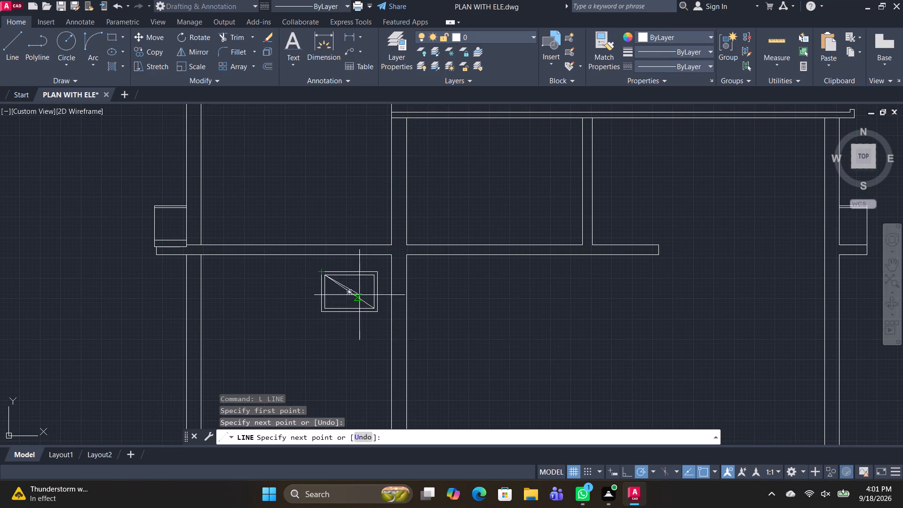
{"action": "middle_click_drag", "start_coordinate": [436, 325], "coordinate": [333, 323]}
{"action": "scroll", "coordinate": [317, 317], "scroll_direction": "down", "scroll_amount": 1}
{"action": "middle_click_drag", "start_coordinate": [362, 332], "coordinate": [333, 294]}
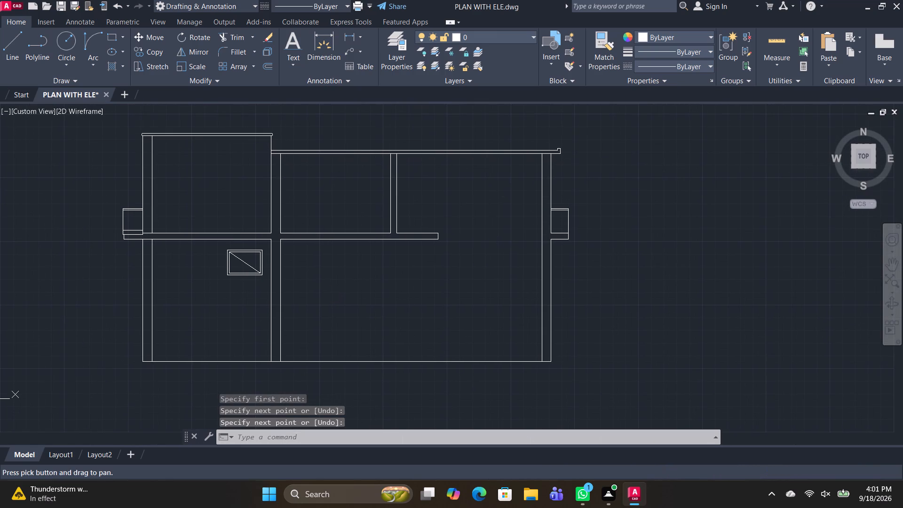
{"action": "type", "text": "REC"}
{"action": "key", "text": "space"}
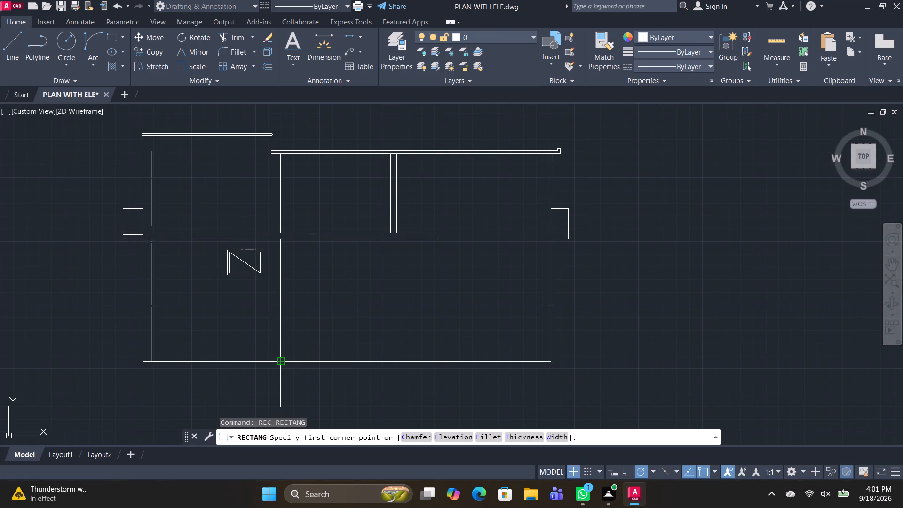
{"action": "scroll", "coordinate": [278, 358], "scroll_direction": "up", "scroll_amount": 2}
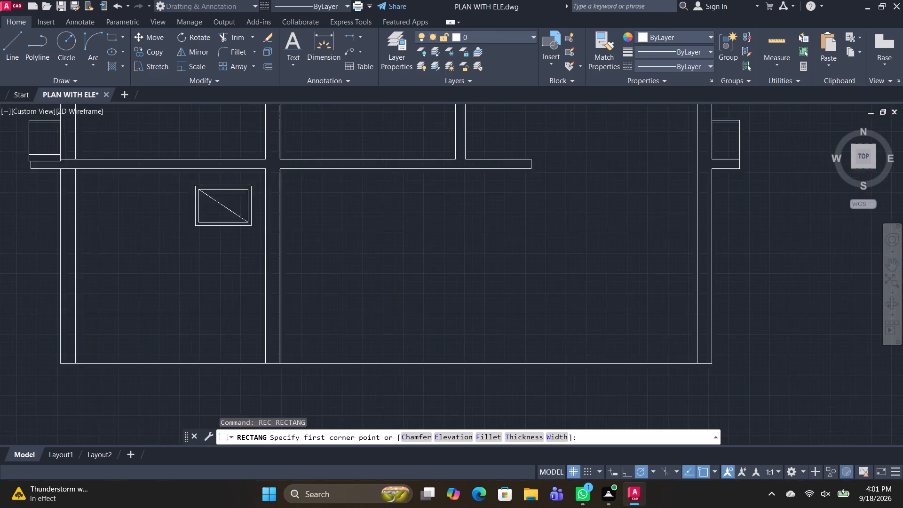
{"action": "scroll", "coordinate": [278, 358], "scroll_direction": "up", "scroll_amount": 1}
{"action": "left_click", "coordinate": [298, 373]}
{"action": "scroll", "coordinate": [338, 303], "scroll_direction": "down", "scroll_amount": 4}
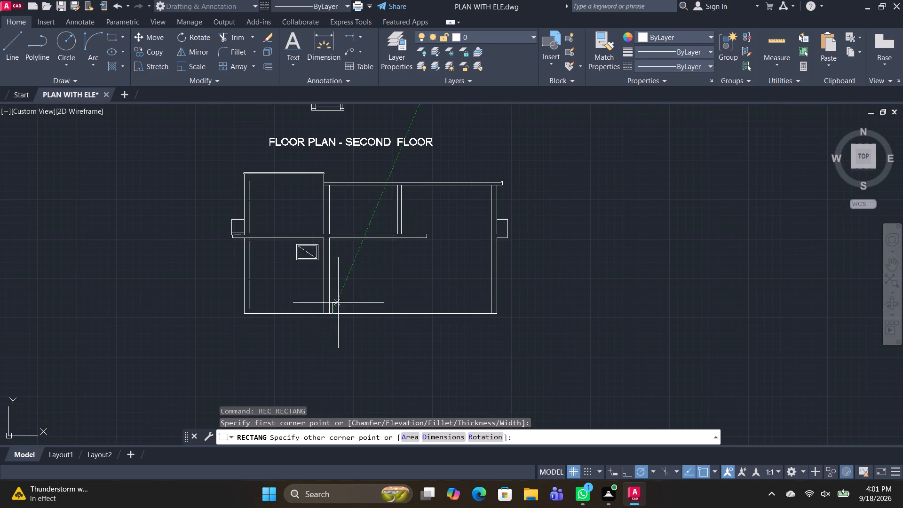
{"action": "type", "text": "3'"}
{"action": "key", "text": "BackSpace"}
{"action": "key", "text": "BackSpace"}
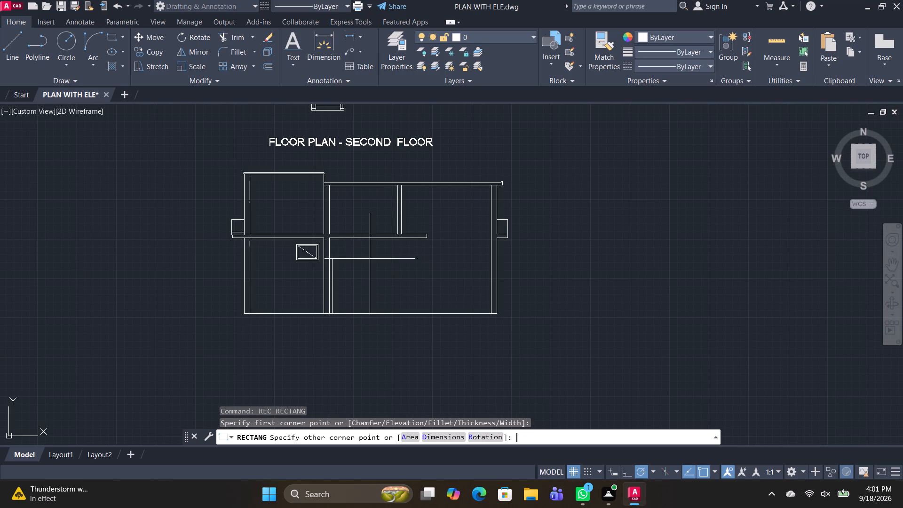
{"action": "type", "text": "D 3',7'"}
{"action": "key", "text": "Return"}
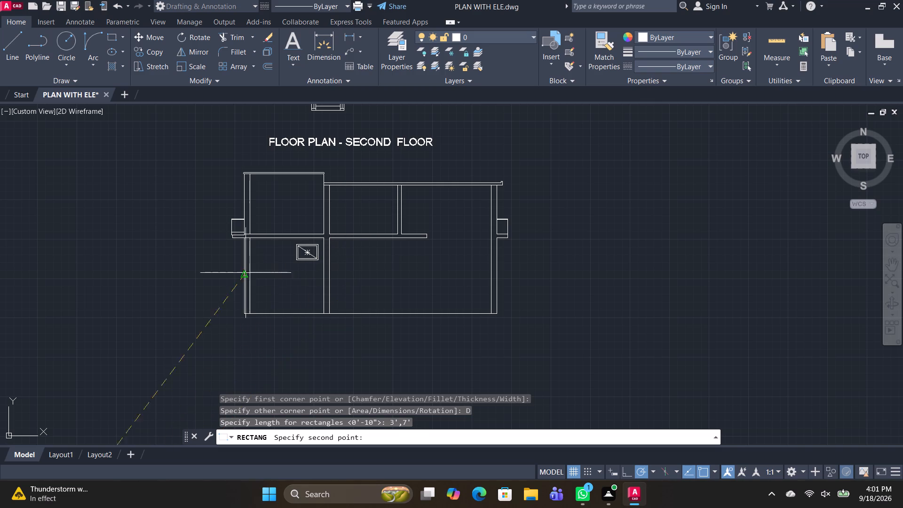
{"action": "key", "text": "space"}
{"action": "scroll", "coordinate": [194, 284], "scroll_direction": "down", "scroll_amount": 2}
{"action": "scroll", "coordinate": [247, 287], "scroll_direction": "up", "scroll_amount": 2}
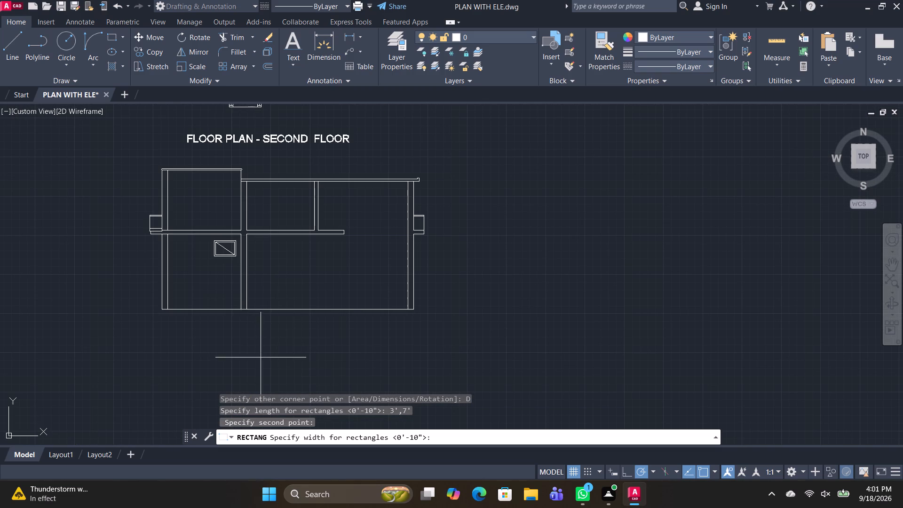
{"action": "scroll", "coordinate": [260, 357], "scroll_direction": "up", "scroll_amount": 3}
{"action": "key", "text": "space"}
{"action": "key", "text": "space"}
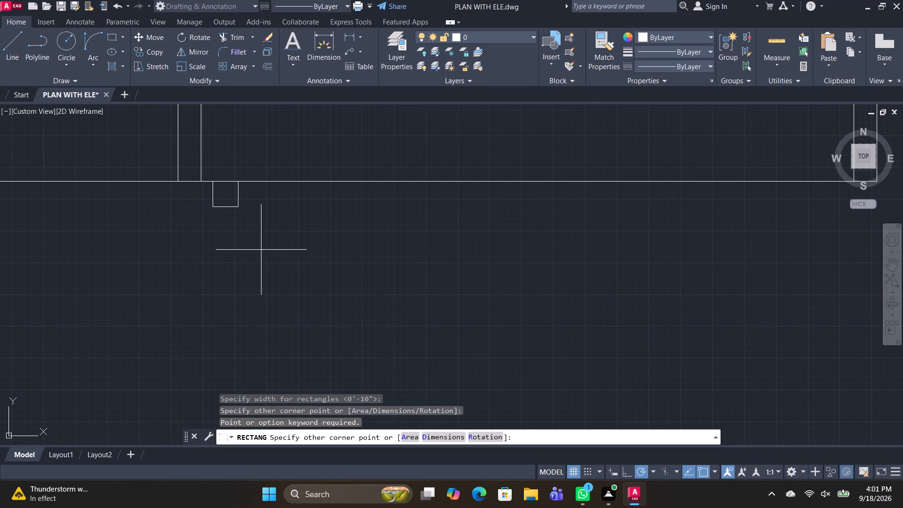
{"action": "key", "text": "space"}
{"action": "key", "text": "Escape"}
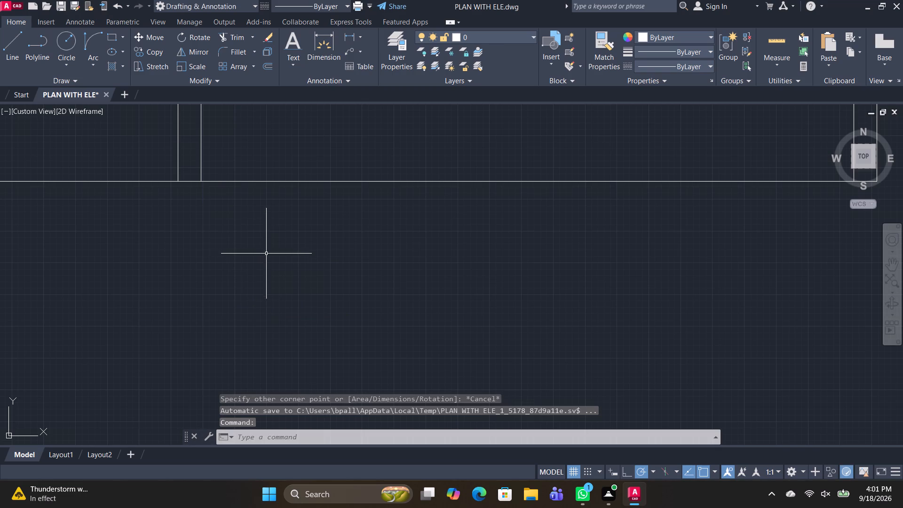
Draw a door rectangle 3' wide and 7' high standing on the ground line in the wider lower-storey room, close to the middle wall.
{"action": "type", "text": "REC"}
{"action": "key", "text": "space"}
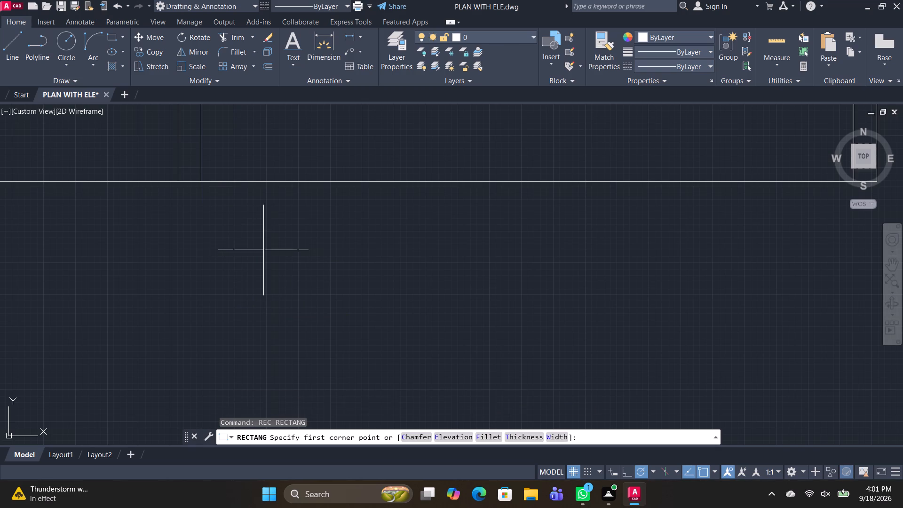
{"action": "left_click", "coordinate": [230, 183]}
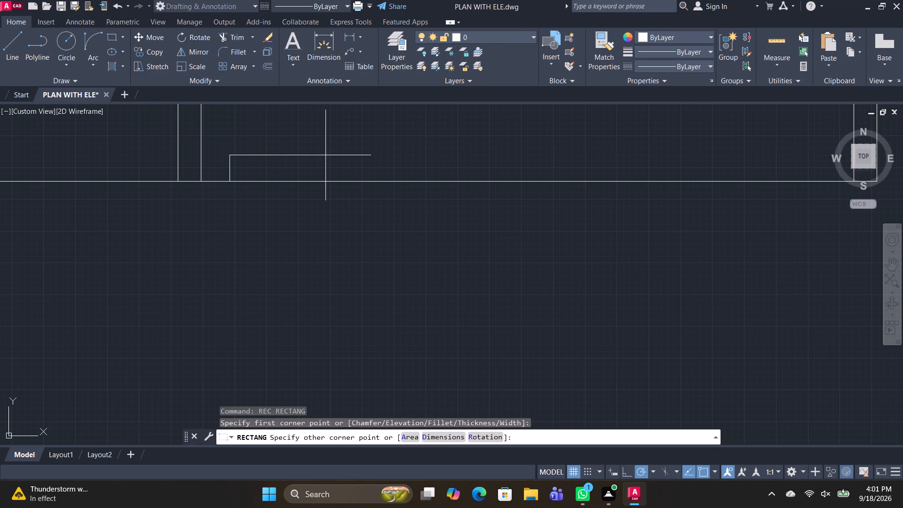
{"action": "key", "text": "d"}
{"action": "key", "text": "space"}
{"action": "type", "text": "3'"}
{"action": "key", "text": "Return"}
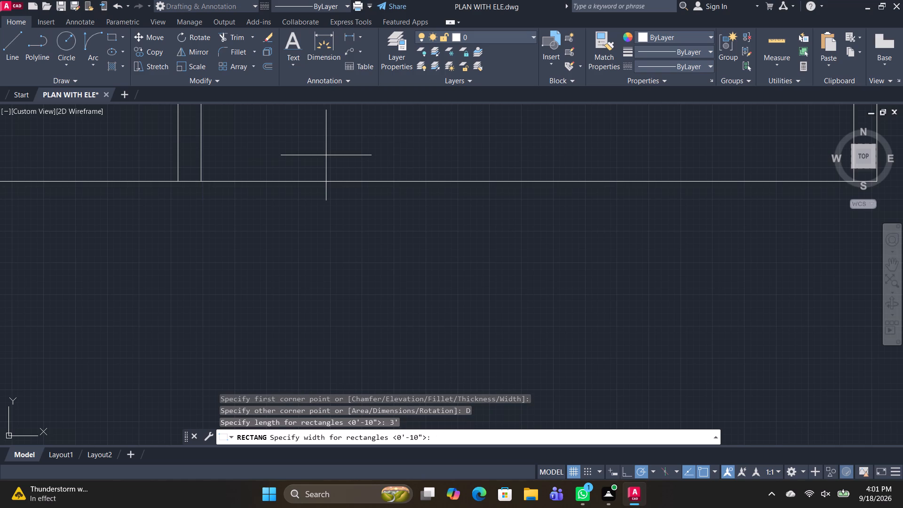
{"action": "type", "text": "7'"}
{"action": "key", "text": "Return"}
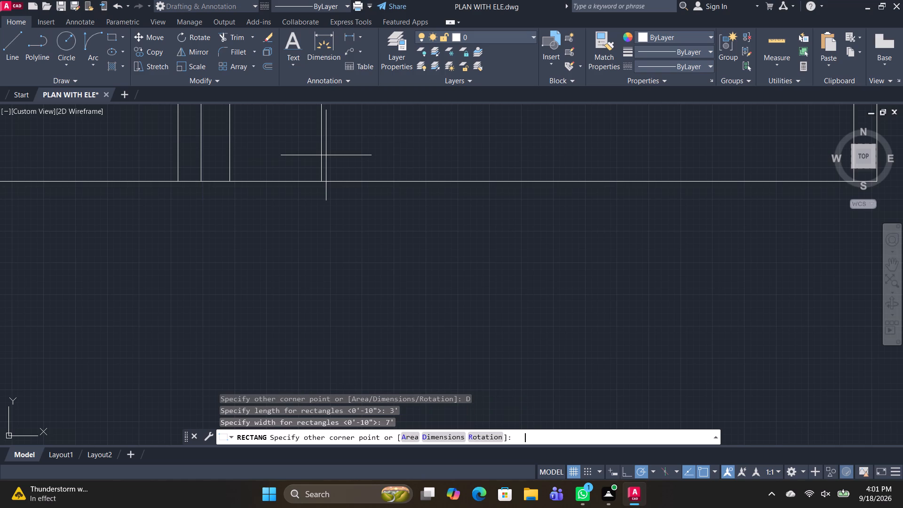
{"action": "left_click", "coordinate": [357, 129]}
{"action": "scroll", "coordinate": [368, 220], "scroll_direction": "down", "scroll_amount": 1}
{"action": "middle_click_drag", "start_coordinate": [364, 237], "coordinate": [364, 248]}
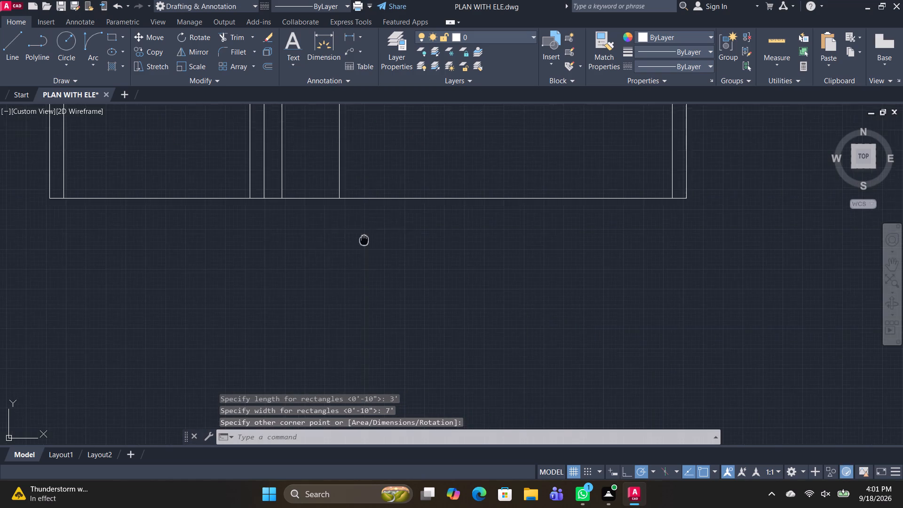
{"action": "middle_click_drag", "start_coordinate": [364, 248], "coordinate": [360, 394]}
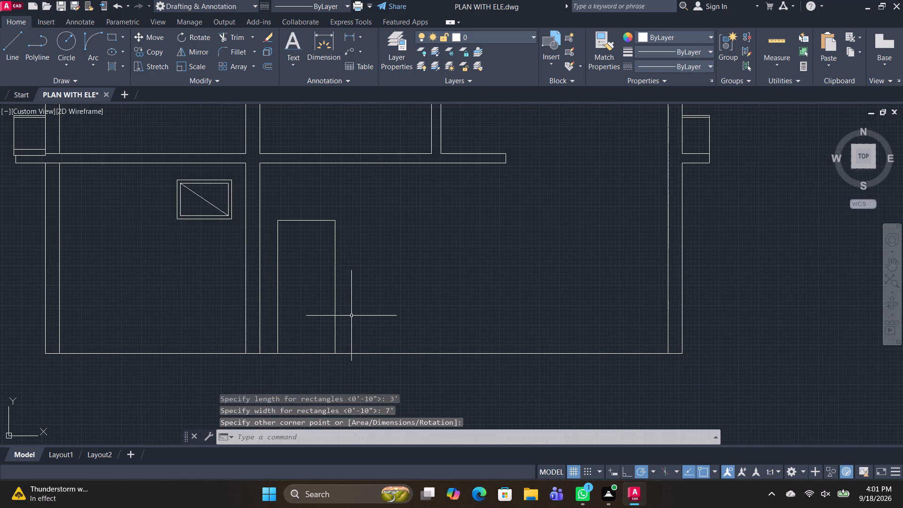
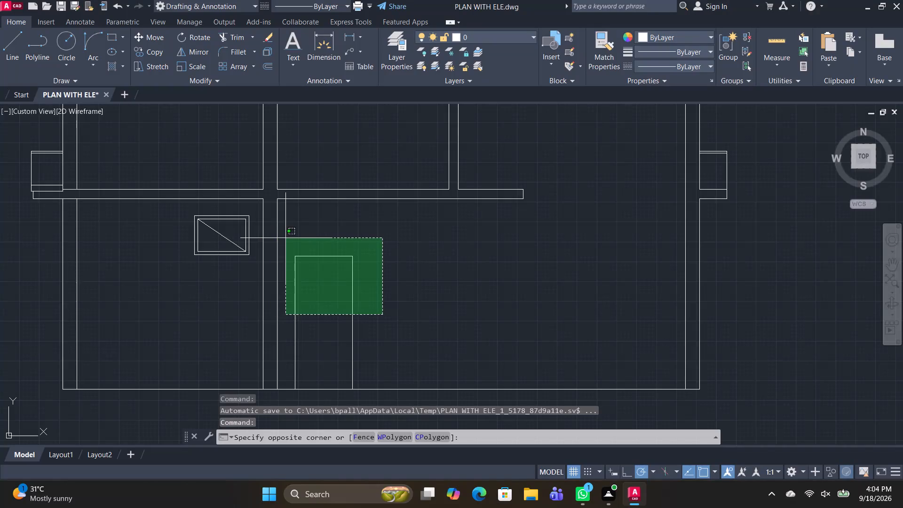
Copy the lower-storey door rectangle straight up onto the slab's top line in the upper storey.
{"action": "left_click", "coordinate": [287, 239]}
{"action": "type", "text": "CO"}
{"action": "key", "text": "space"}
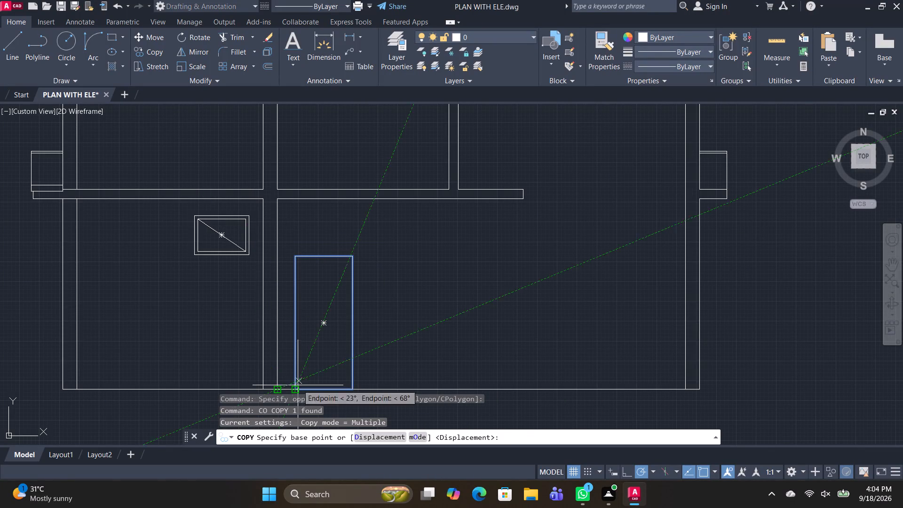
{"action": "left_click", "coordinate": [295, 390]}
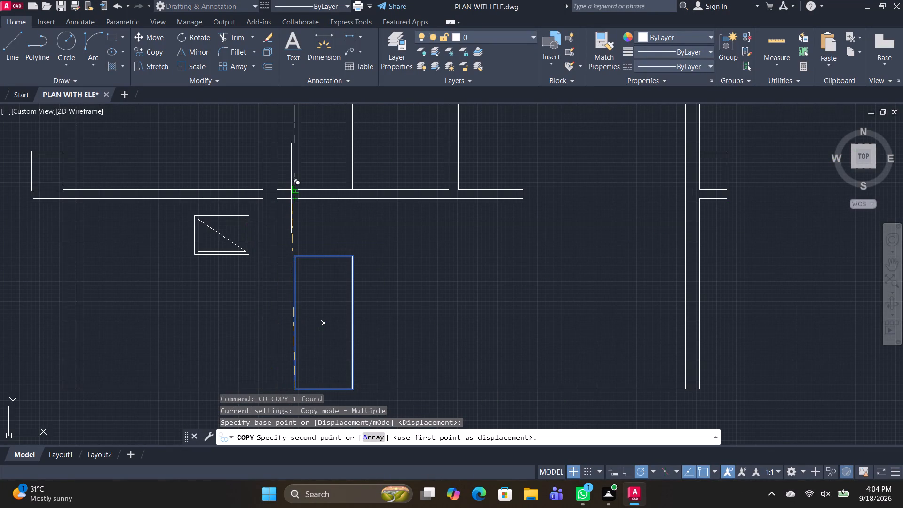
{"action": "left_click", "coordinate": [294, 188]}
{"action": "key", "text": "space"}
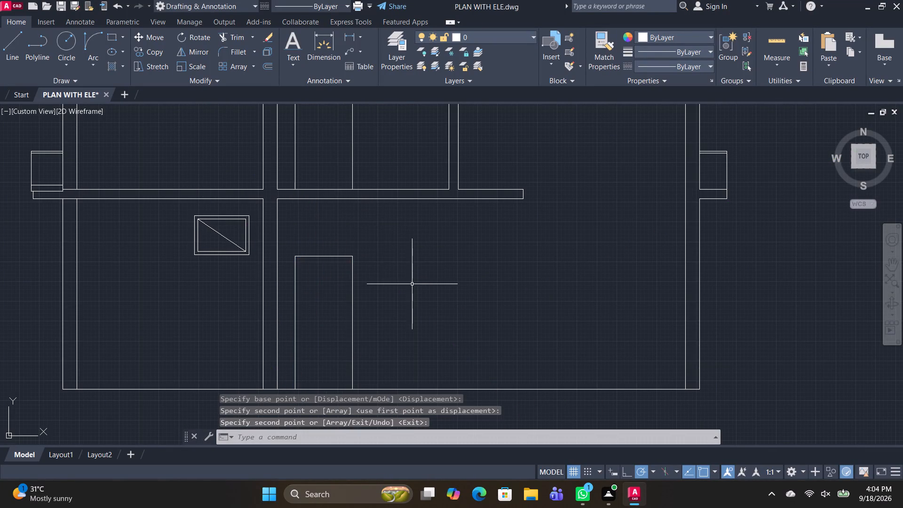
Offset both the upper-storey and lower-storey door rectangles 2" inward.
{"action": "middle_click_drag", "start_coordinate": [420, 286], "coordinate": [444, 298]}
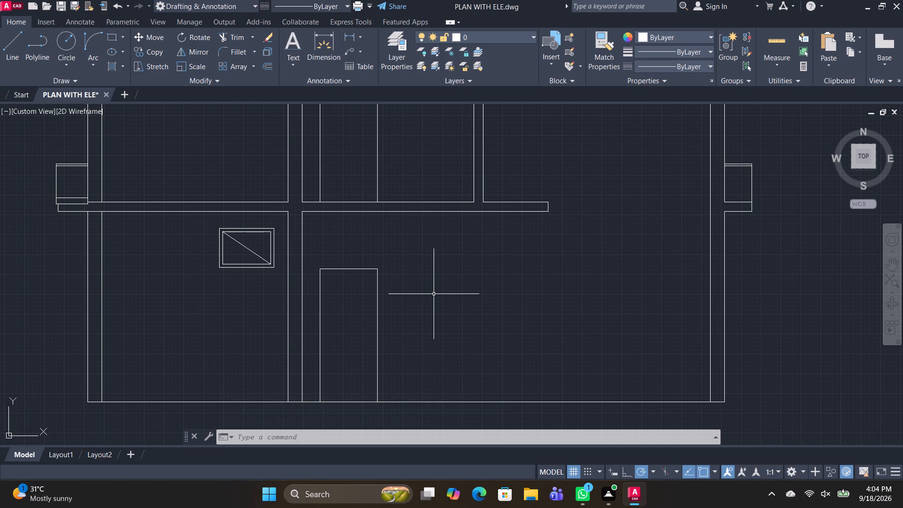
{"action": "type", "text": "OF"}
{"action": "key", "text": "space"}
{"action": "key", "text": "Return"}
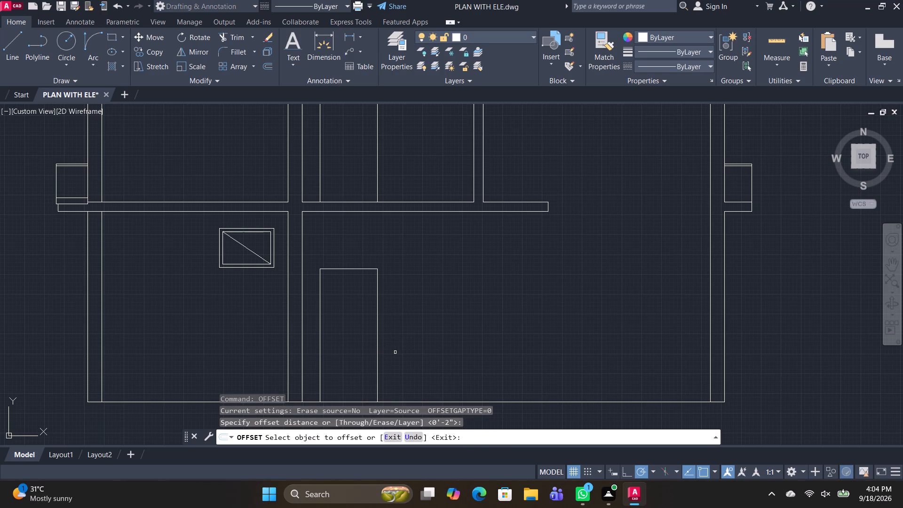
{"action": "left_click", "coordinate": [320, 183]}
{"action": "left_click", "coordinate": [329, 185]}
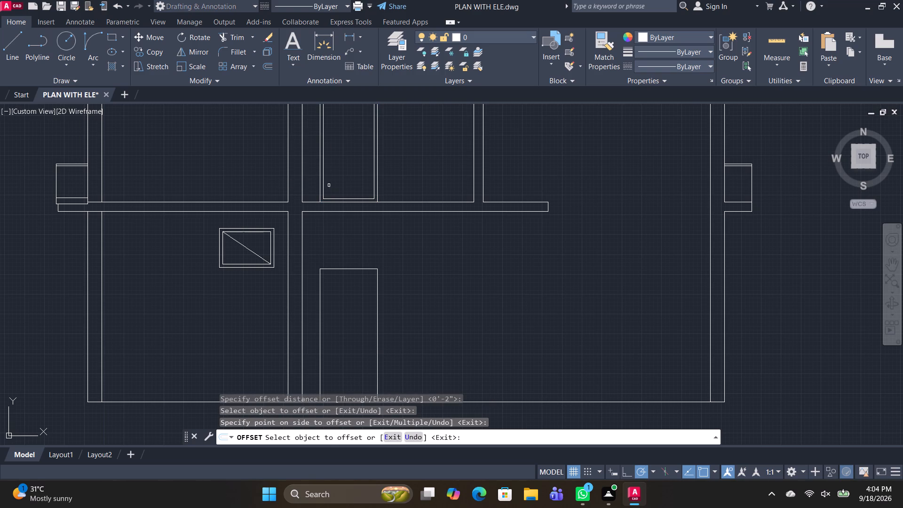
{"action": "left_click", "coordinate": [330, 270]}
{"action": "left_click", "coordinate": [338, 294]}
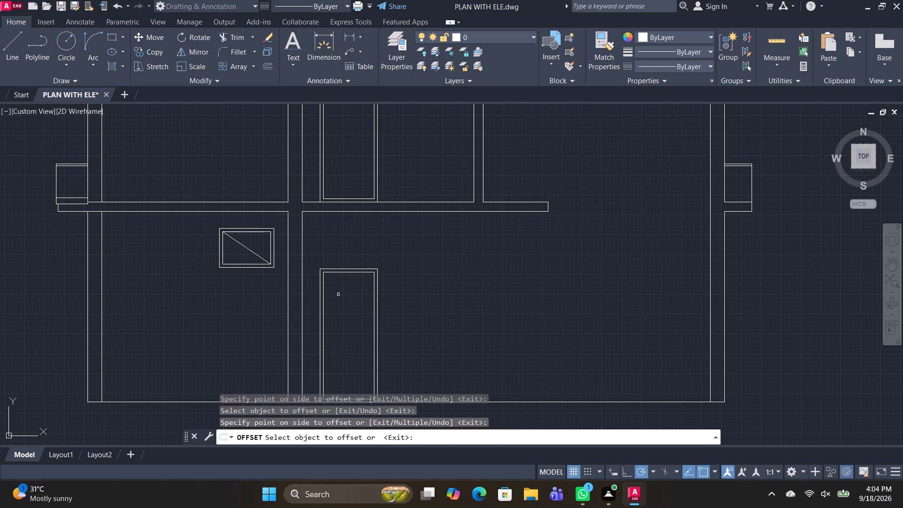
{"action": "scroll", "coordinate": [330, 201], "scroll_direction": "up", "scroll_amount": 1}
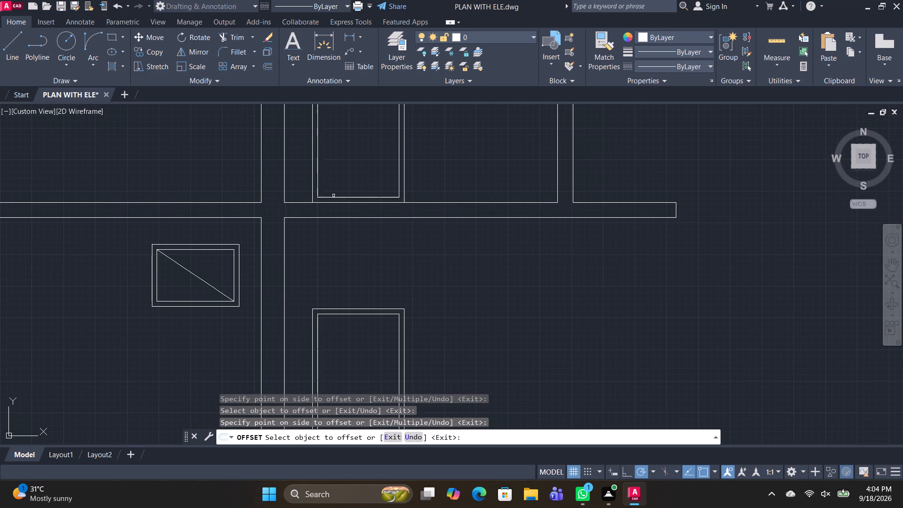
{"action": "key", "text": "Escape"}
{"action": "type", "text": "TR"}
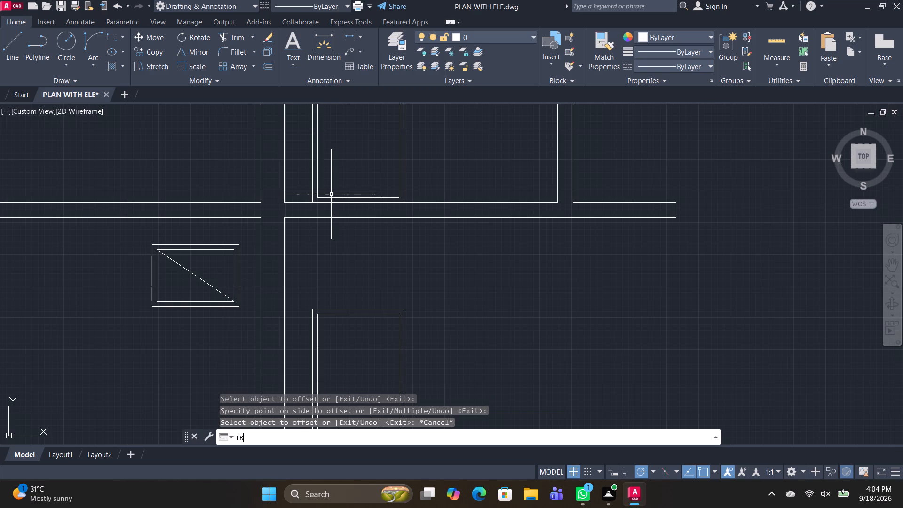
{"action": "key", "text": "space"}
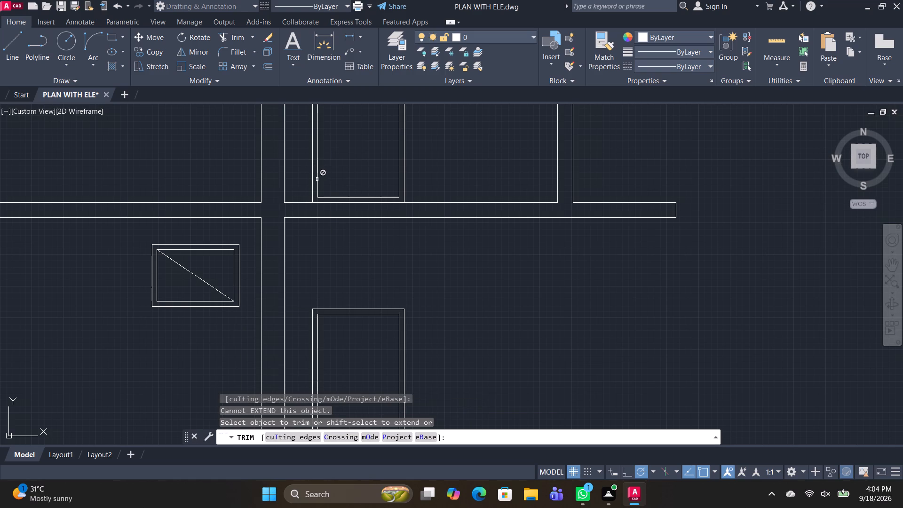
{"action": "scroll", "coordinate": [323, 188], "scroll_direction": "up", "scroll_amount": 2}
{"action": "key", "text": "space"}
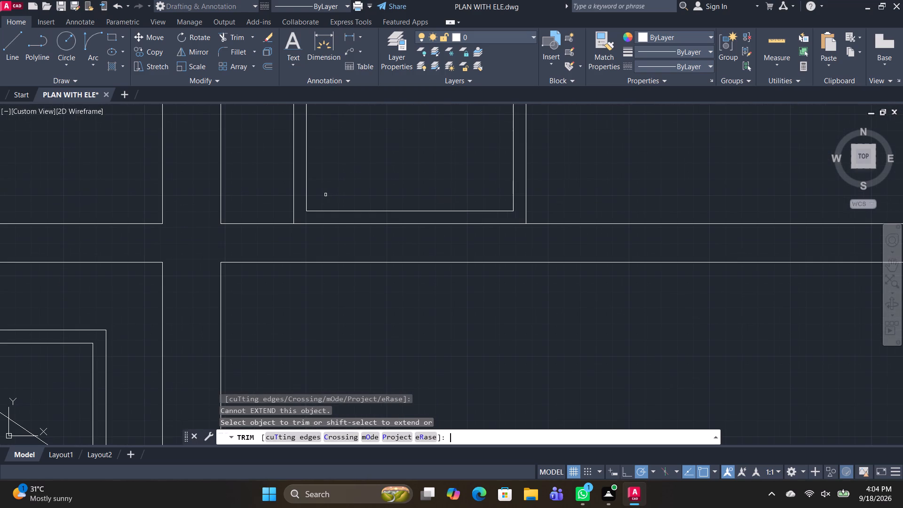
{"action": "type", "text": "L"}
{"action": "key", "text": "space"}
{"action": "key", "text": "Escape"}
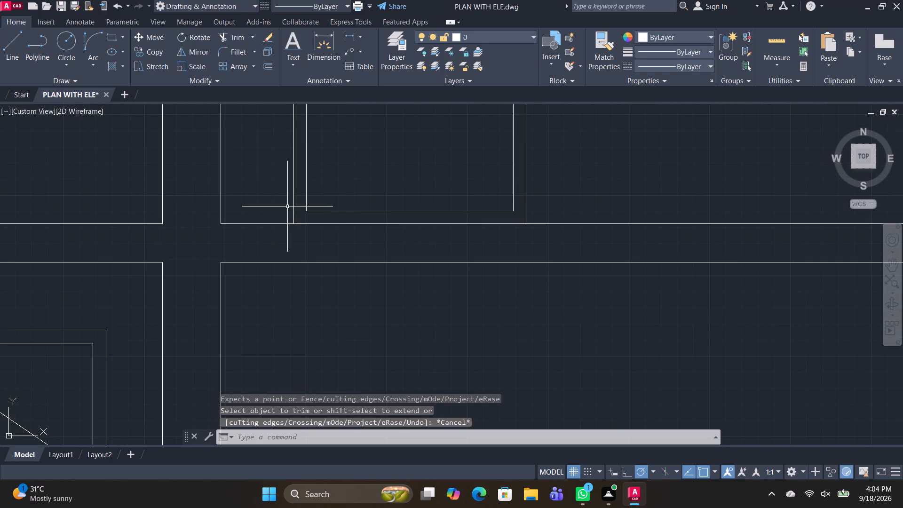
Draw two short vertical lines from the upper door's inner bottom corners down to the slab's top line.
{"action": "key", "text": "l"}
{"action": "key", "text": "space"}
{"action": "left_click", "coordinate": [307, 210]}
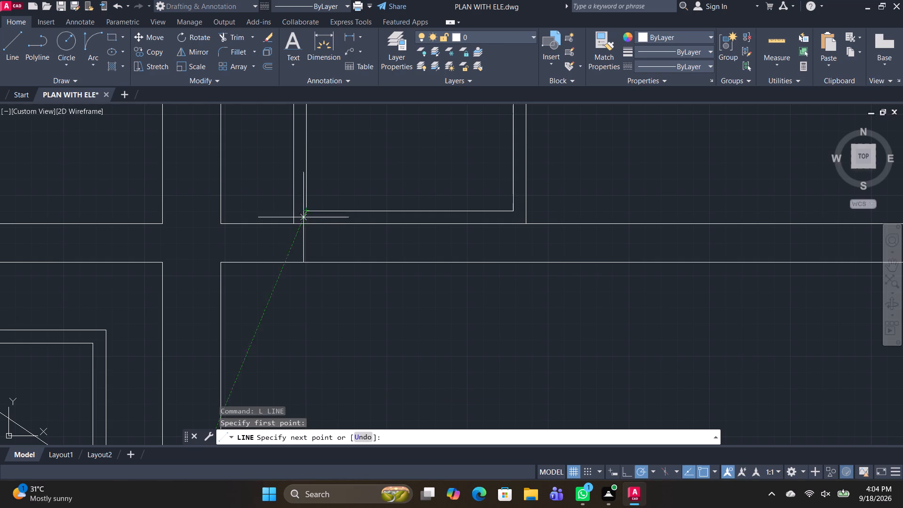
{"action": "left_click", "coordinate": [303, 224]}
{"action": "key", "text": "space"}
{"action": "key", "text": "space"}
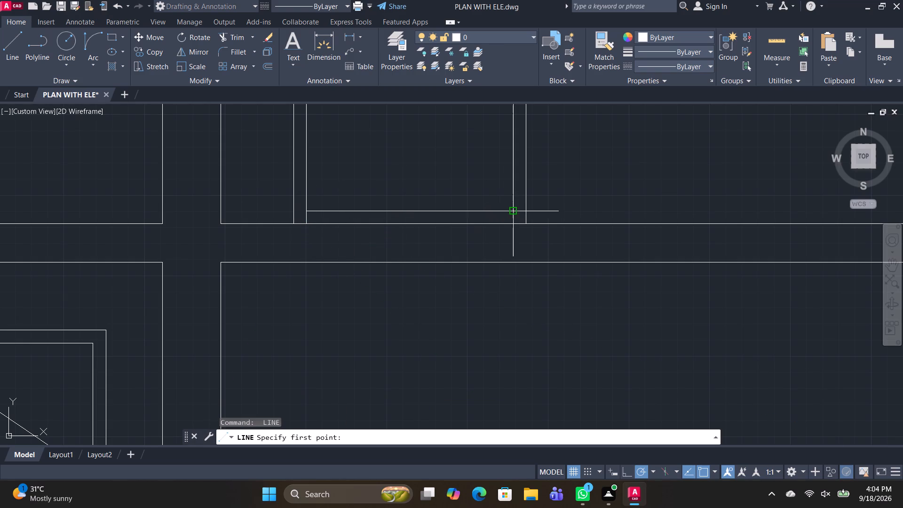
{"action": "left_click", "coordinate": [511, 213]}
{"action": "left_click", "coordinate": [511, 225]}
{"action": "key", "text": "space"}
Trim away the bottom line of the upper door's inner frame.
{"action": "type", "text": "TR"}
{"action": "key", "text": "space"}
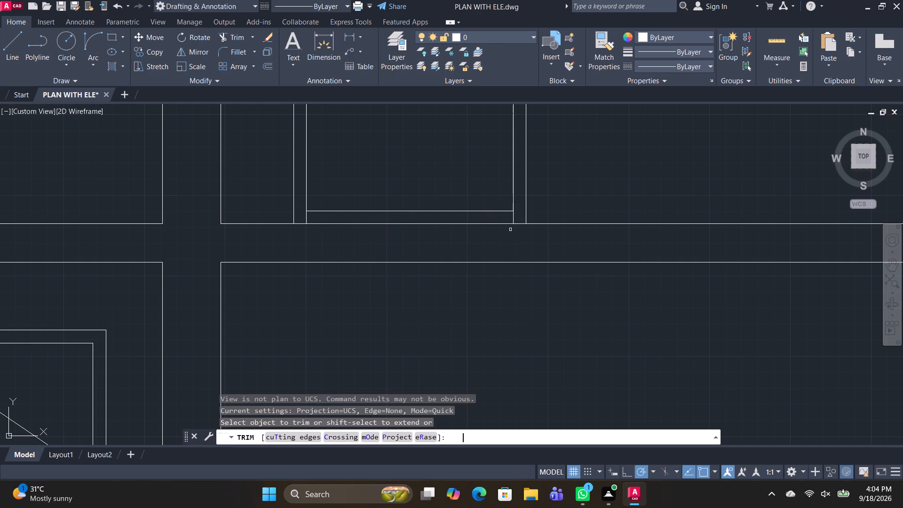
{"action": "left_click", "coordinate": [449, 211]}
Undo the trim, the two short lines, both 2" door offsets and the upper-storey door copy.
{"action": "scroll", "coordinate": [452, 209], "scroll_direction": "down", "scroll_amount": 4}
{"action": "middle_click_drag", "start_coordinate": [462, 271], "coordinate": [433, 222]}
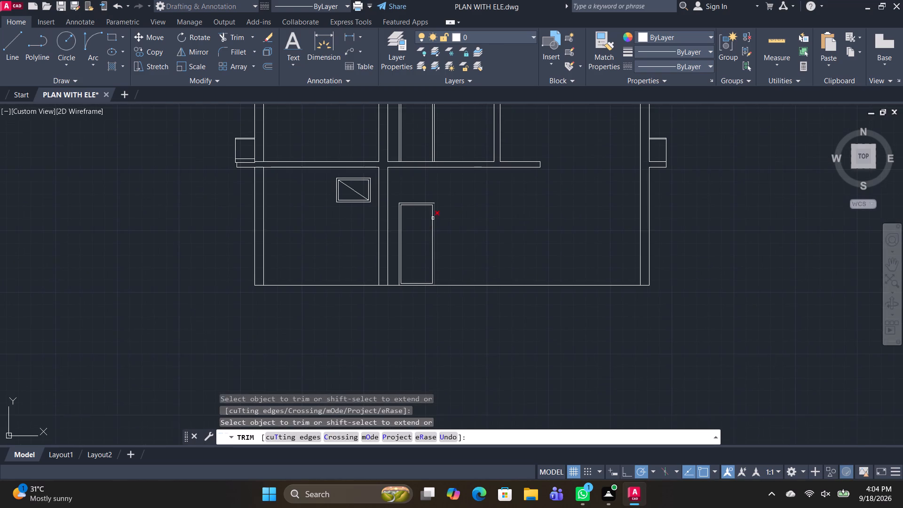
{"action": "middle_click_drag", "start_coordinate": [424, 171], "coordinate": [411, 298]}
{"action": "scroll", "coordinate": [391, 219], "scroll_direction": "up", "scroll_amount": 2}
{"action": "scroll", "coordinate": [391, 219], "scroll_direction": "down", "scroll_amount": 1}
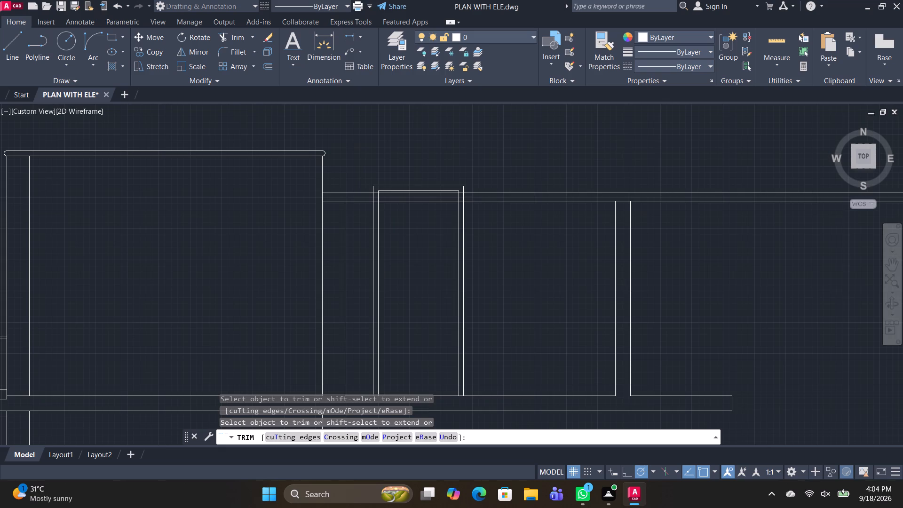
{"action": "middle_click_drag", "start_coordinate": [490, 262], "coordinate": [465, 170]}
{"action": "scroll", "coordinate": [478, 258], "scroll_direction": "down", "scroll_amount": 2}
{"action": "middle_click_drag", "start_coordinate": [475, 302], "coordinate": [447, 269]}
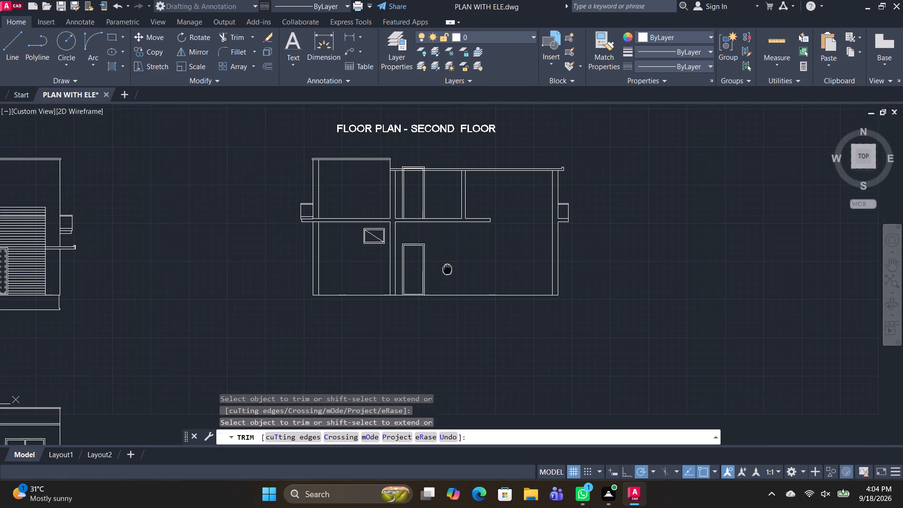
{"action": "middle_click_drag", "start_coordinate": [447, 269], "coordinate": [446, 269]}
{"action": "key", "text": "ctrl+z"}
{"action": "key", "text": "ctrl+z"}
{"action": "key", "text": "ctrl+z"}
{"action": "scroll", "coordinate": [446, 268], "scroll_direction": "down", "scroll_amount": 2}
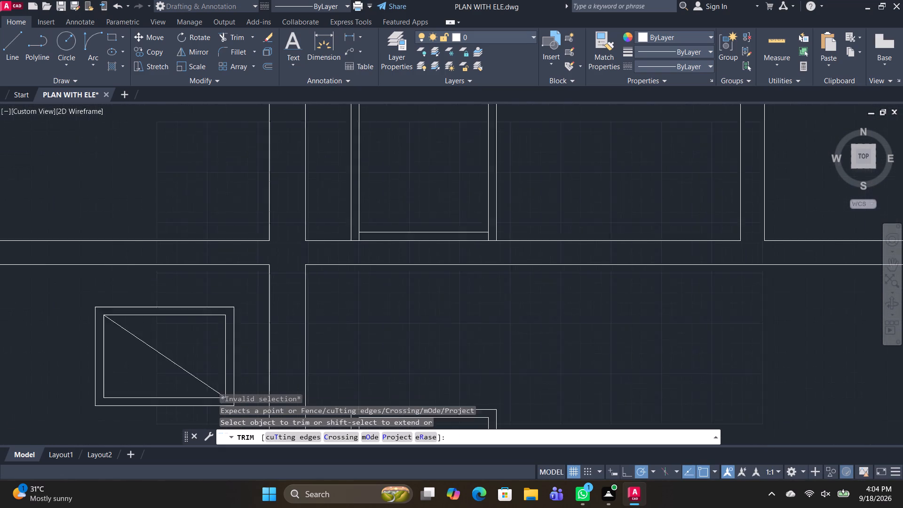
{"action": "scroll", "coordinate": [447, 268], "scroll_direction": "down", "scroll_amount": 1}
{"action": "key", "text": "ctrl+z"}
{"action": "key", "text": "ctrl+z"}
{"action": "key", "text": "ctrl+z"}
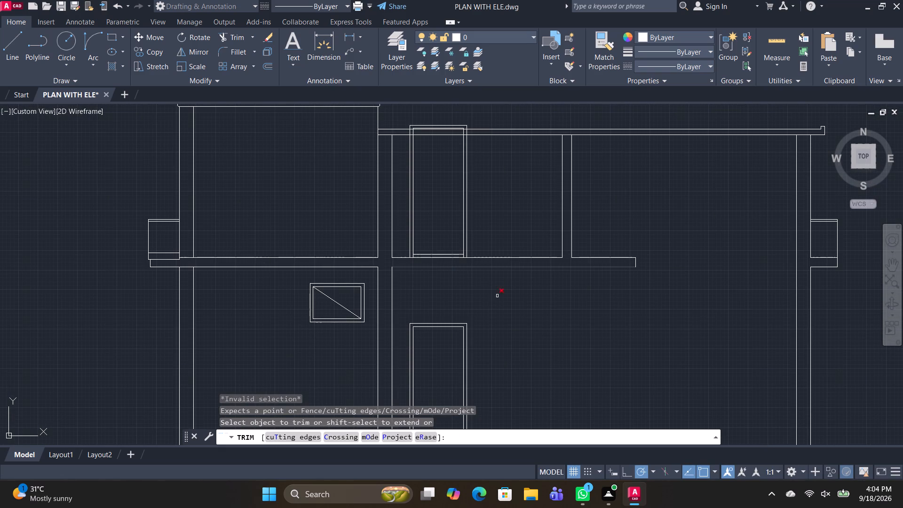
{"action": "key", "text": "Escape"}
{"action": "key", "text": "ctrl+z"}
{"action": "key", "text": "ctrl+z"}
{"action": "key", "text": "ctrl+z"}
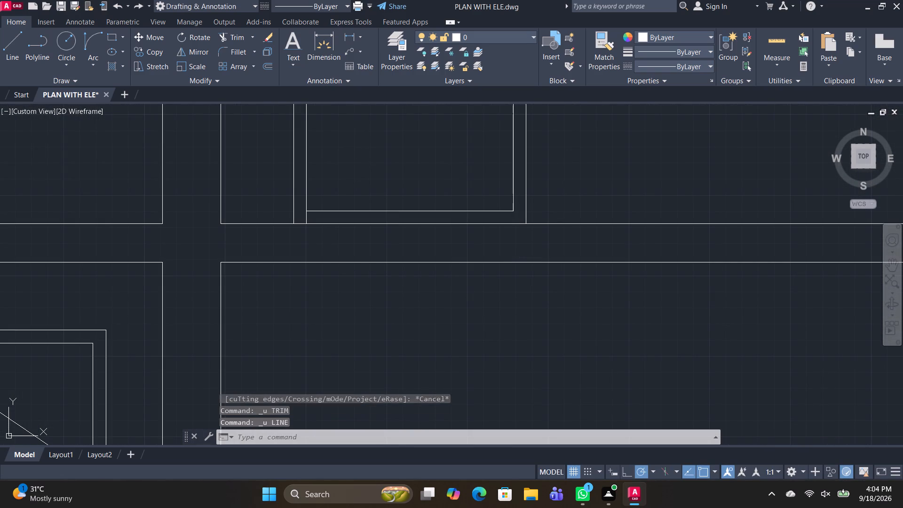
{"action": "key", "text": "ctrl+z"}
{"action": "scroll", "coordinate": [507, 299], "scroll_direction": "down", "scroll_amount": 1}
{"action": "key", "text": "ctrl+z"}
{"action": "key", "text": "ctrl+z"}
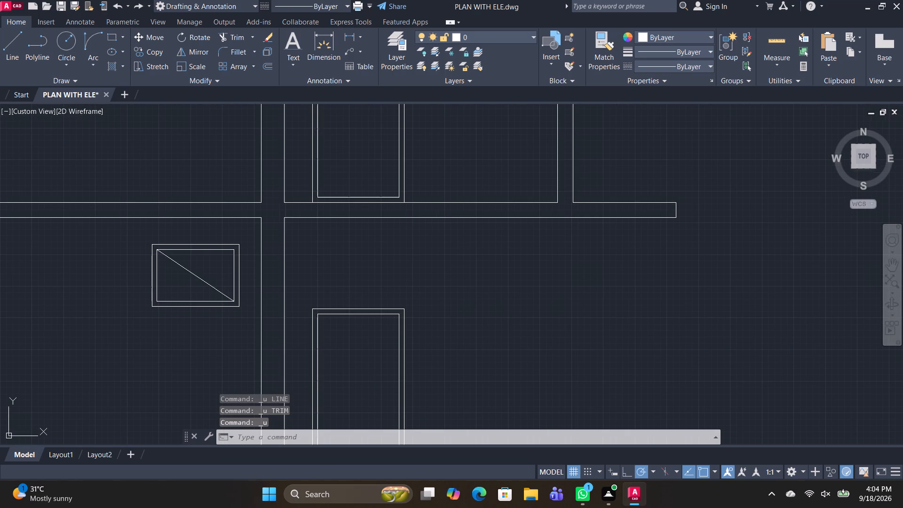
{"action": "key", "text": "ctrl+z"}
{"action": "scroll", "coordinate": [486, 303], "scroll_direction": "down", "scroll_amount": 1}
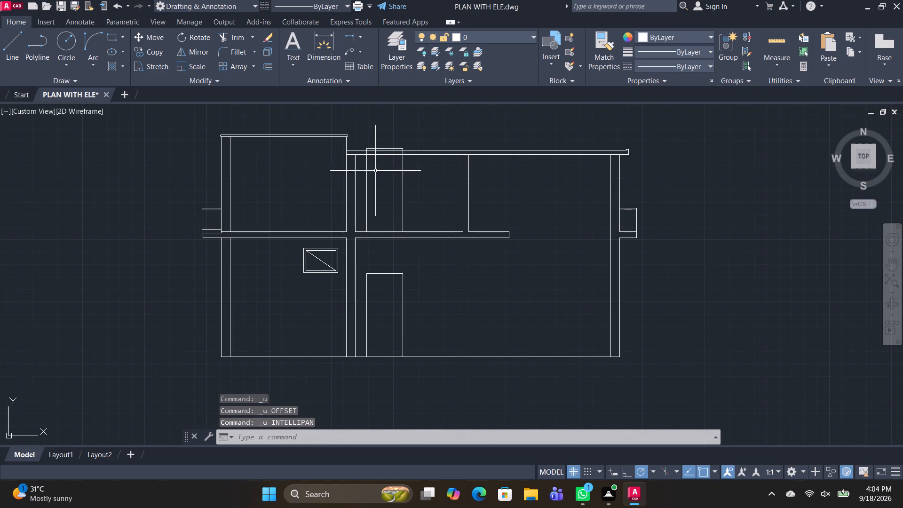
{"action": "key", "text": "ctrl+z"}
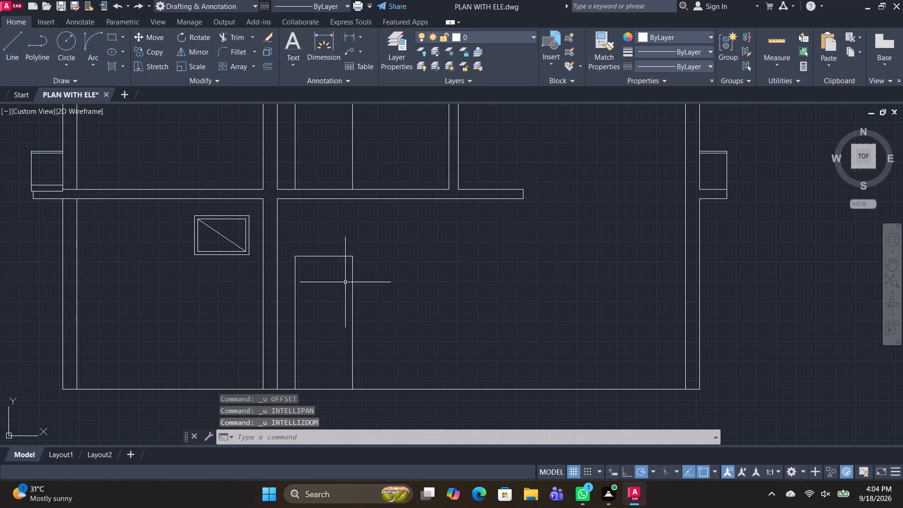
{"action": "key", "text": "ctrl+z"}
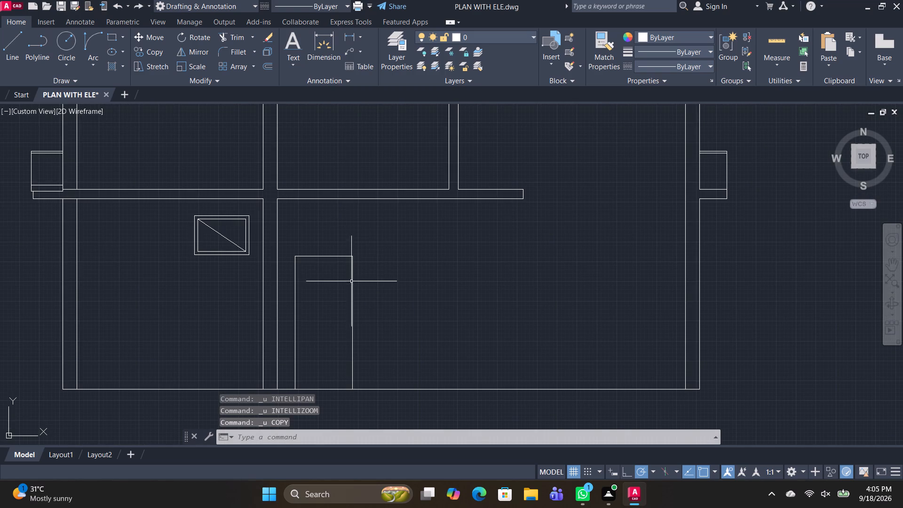
Delete the 7' high door rectangle in the wider lower-storey room.
{"action": "left_click", "coordinate": [361, 281]}
{"action": "left_click", "coordinate": [290, 253]}
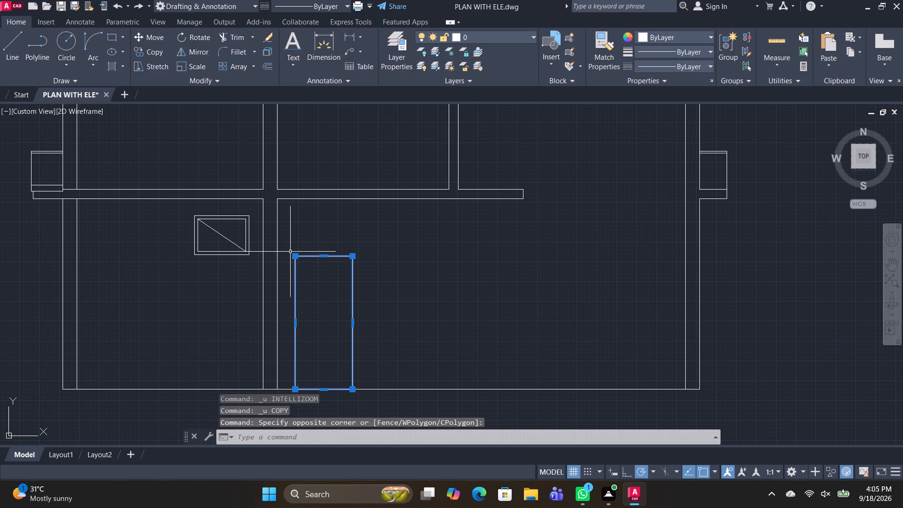
{"action": "key", "text": "BackSpace"}
{"action": "key", "text": "Delete"}
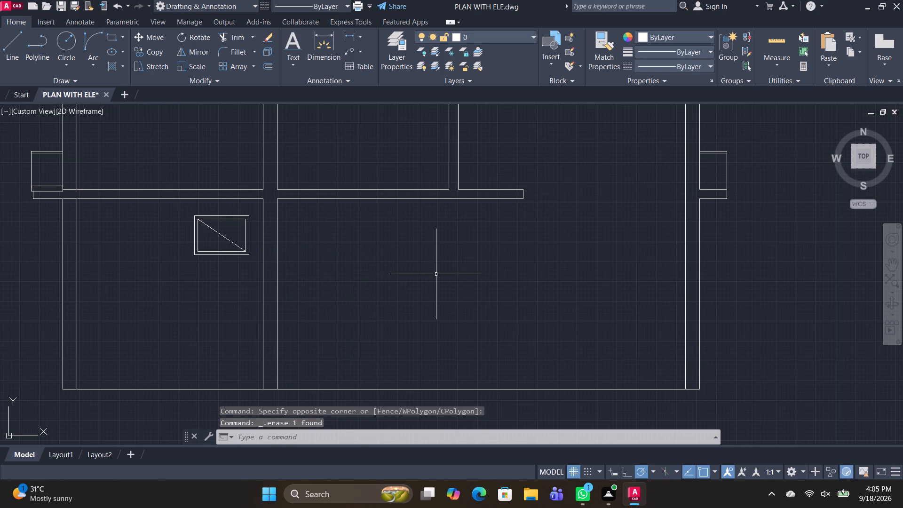
Draw a door rectangle 3' wide and 6' high on the ground line, just beside the middle wall in the wider lower-storey room.
{"action": "type", "text": "REC"}
{"action": "key", "text": "space"}
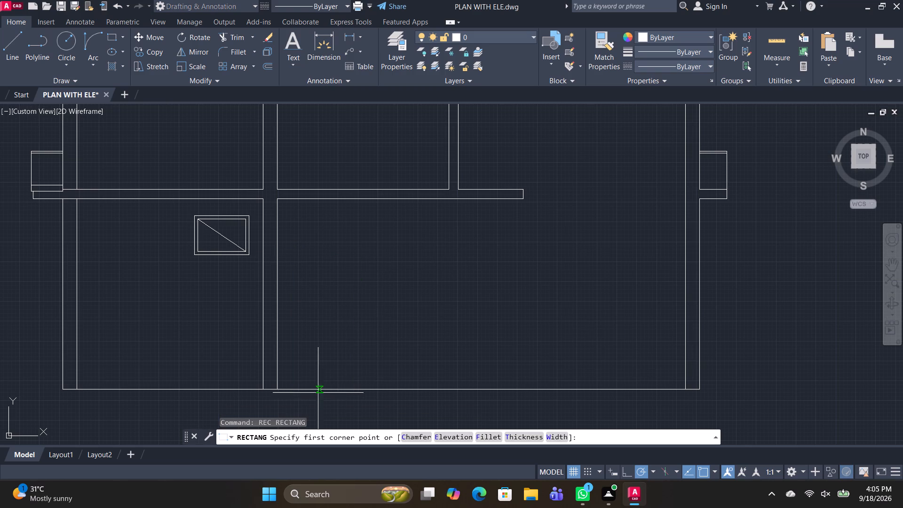
{"action": "scroll", "coordinate": [283, 389], "scroll_direction": "up", "scroll_amount": 2}
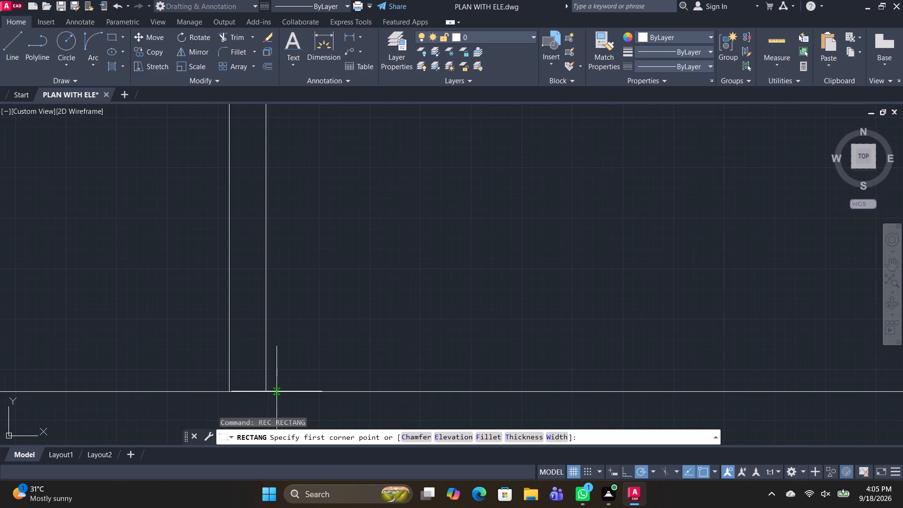
{"action": "left_click", "coordinate": [277, 391]}
{"action": "key", "text": "3"}
{"action": "key", "text": "BackSpace"}
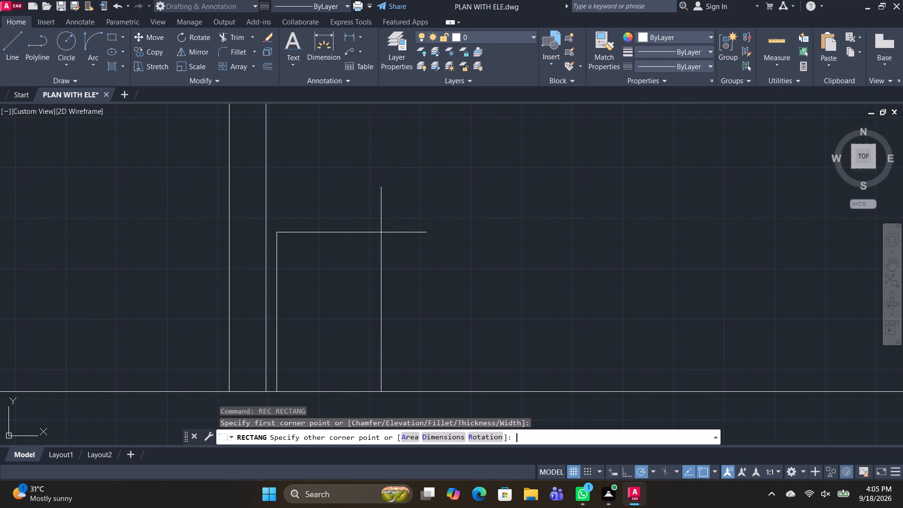
{"action": "type", "text": "D 3'"}
{"action": "key", "text": "Return"}
{"action": "type", "text": "6'"}
{"action": "key", "text": "Return"}
{"action": "left_click", "coordinate": [380, 232]}
Copy the 6' door rectangle straight up onto the slab's top line in the upper-storey room.
{"action": "scroll", "coordinate": [380, 231], "scroll_direction": "down", "scroll_amount": 1}
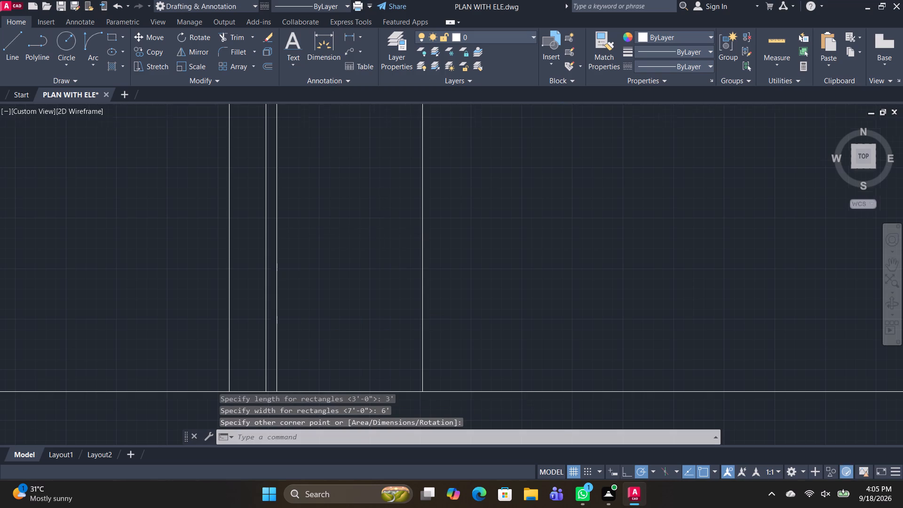
{"action": "left_click_drag", "start_coordinate": [419, 261], "coordinate": [409, 245]}
{"action": "left_click", "coordinate": [389, 141]}
{"action": "type", "text": "CO"}
{"action": "key", "text": "space"}
{"action": "left_click", "coordinate": [314, 331]}
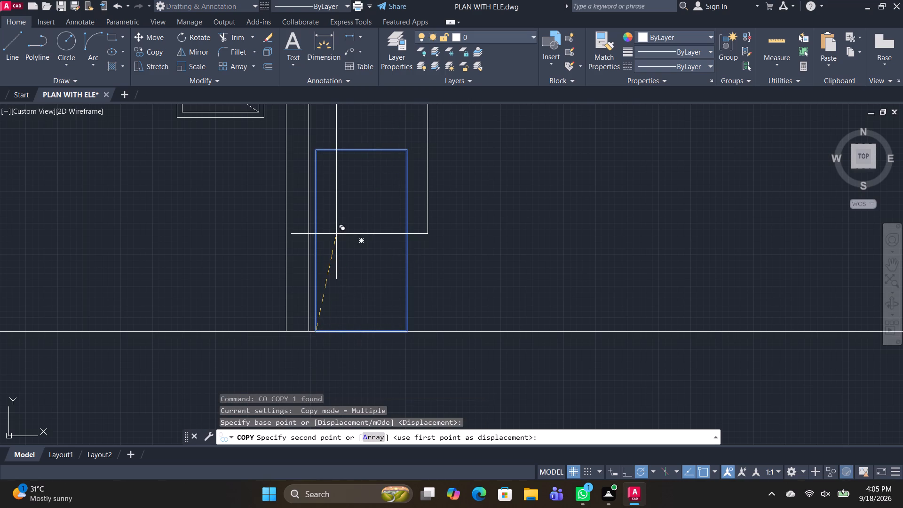
{"action": "middle_click_drag", "start_coordinate": [324, 250], "coordinate": [289, 507]}
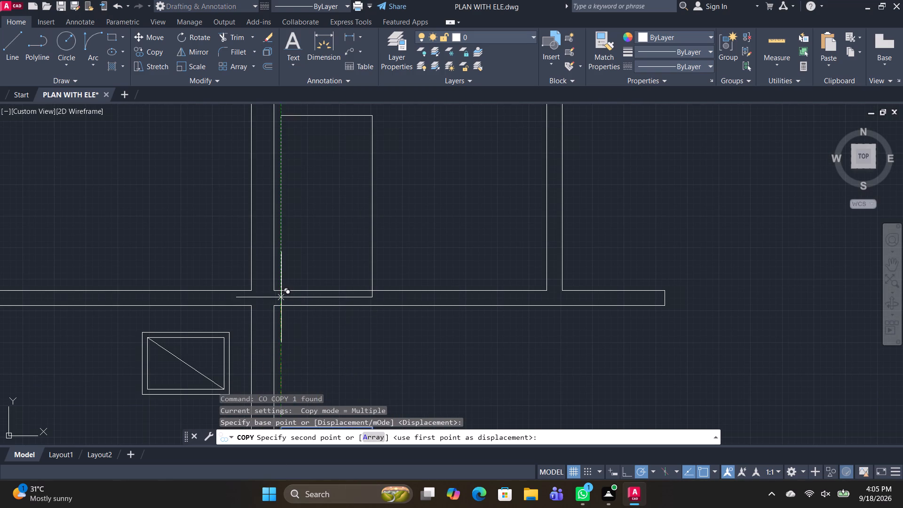
{"action": "left_click", "coordinate": [279, 288]}
{"action": "middle_click_drag", "start_coordinate": [448, 263], "coordinate": [484, 340]}
{"action": "key", "text": "space"}
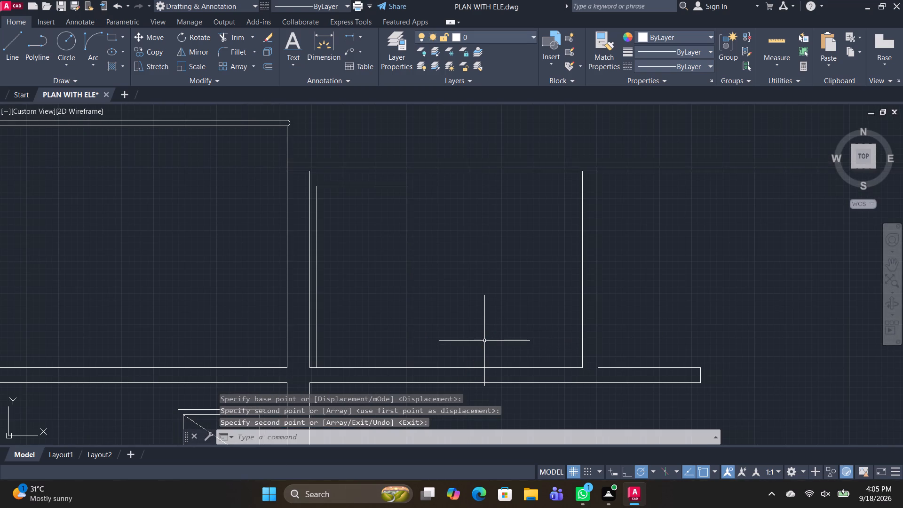
Offset the upper-storey and lower-storey 6' door rectangles 2" inward to form their frames.
{"action": "type", "text": "OF"}
{"action": "key", "text": "space"}
{"action": "key", "text": "space"}
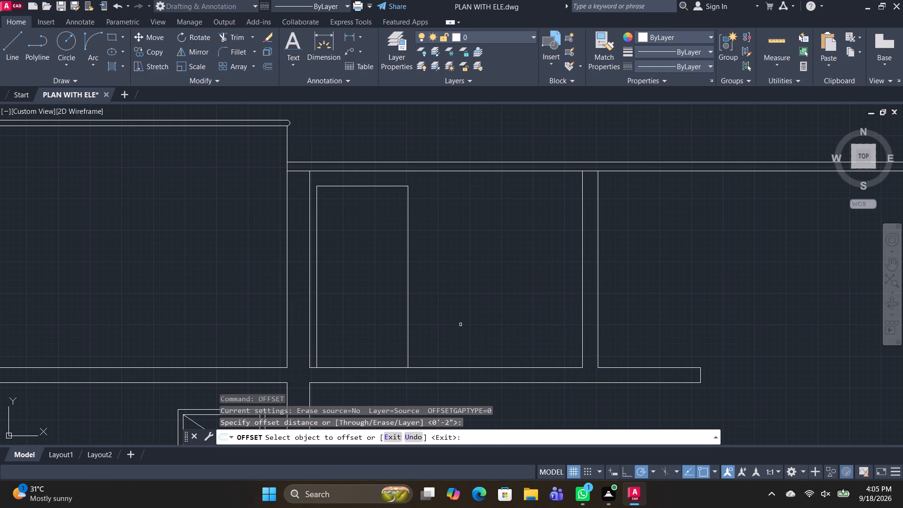
{"action": "left_click", "coordinate": [350, 186]}
{"action": "left_click", "coordinate": [358, 231]}
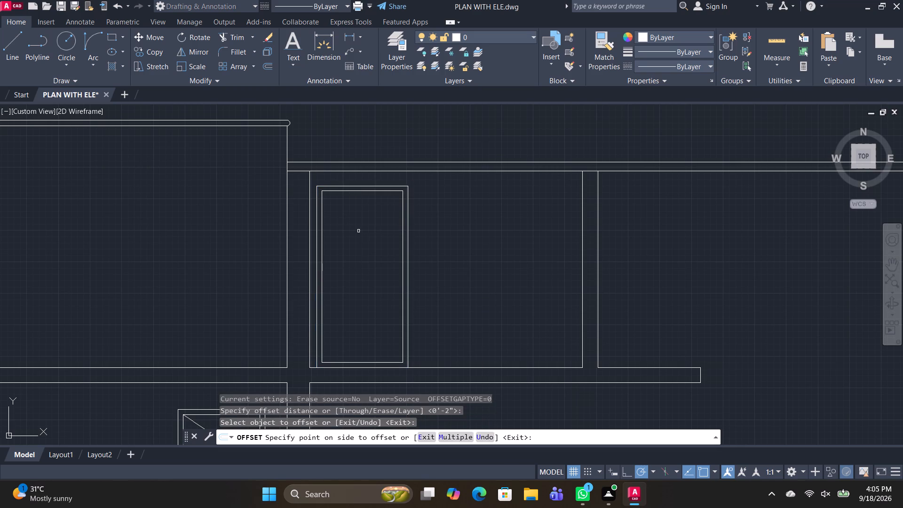
{"action": "scroll", "coordinate": [373, 274], "scroll_direction": "down", "scroll_amount": 1}
{"action": "middle_click_drag", "start_coordinate": [393, 429], "coordinate": [388, 262]}
{"action": "scroll", "coordinate": [395, 258], "scroll_direction": "down", "scroll_amount": 1}
{"action": "middle_click_drag", "start_coordinate": [448, 302], "coordinate": [410, 196]}
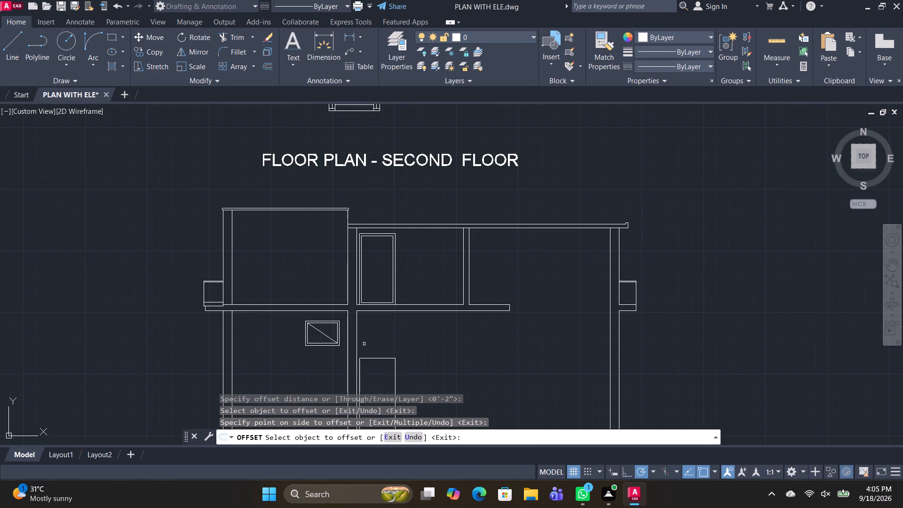
{"action": "left_click", "coordinate": [379, 358]}
{"action": "left_click", "coordinate": [379, 379]}
{"action": "middle_click_drag", "start_coordinate": [432, 376], "coordinate": [434, 325]}
{"action": "key", "text": "Escape"}
Draw two short vertical lines joining the lower door's inner frame corners to the ground line.
{"action": "type", "text": "L"}
{"action": "key", "text": "space"}
{"action": "scroll", "coordinate": [396, 352], "scroll_direction": "up", "scroll_amount": 2}
{"action": "middle_click_drag", "start_coordinate": [320, 370], "coordinate": [309, 279]}
{"action": "scroll", "coordinate": [346, 392], "scroll_direction": "up", "scroll_amount": 2}
{"action": "middle_click_drag", "start_coordinate": [292, 407], "coordinate": [291, 390]}
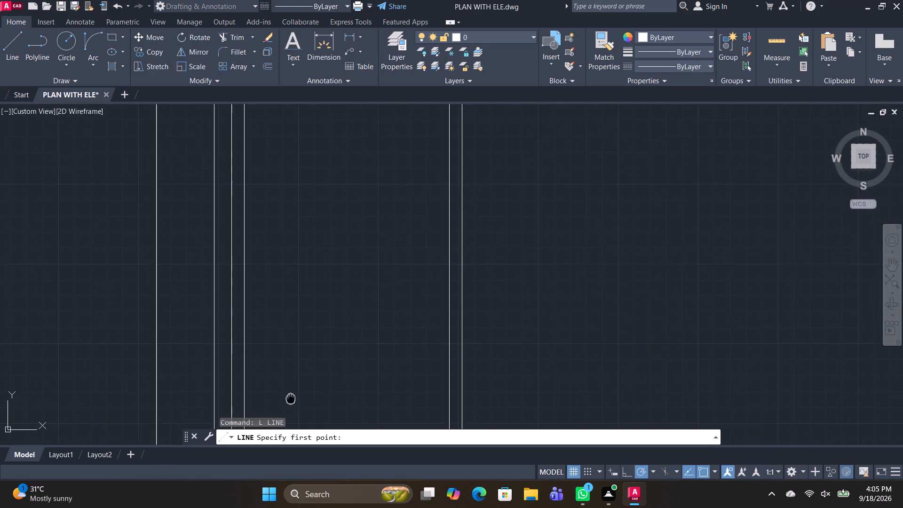
{"action": "middle_click_drag", "start_coordinate": [291, 390], "coordinate": [305, 294]}
{"action": "left_click", "coordinate": [260, 341]}
{"action": "left_click", "coordinate": [260, 351]}
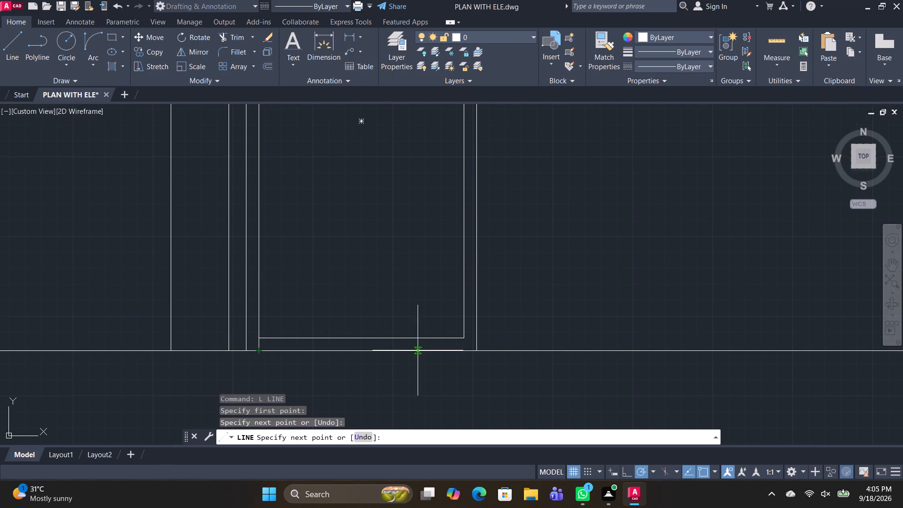
{"action": "key", "text": "space"}
{"action": "key", "text": "space"}
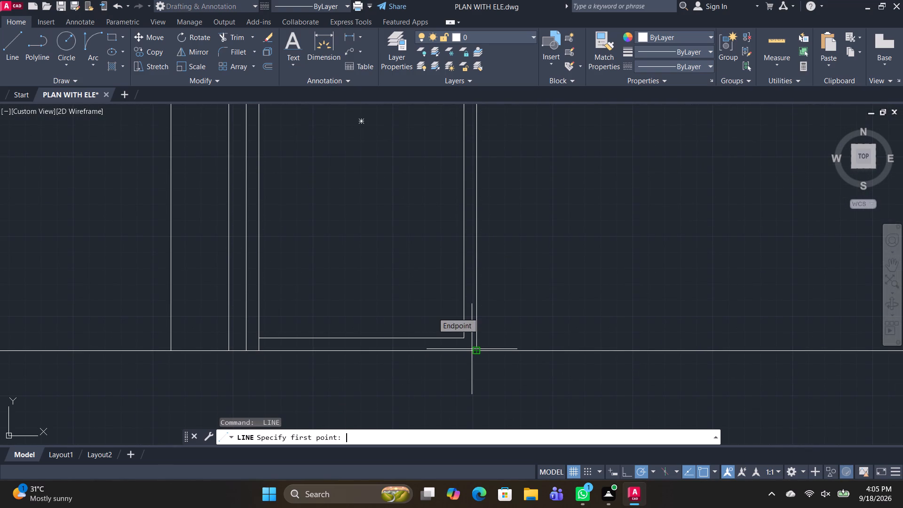
{"action": "left_click", "coordinate": [467, 338]}
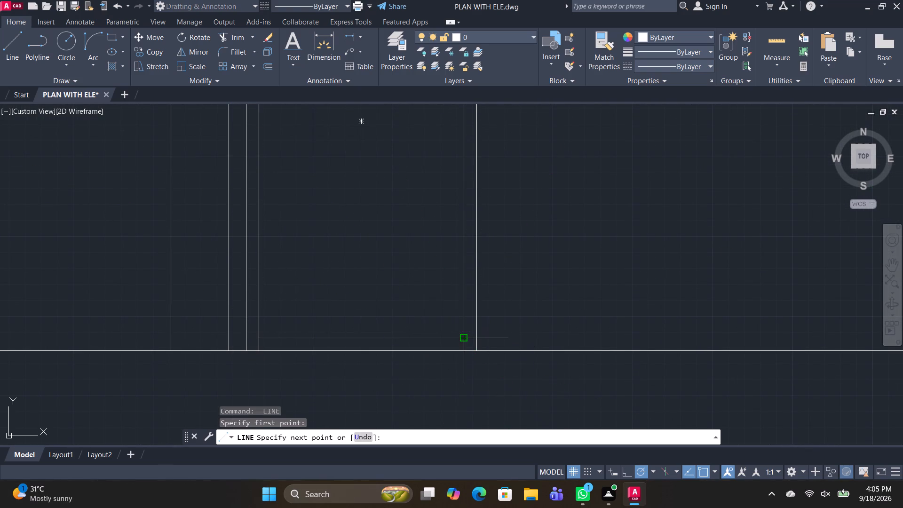
{"action": "left_click", "coordinate": [466, 351]}
{"action": "key", "text": "space"}
Trim away the bottom edge of the lower door's inner frame between the two uprights.
{"action": "type", "text": "TR"}
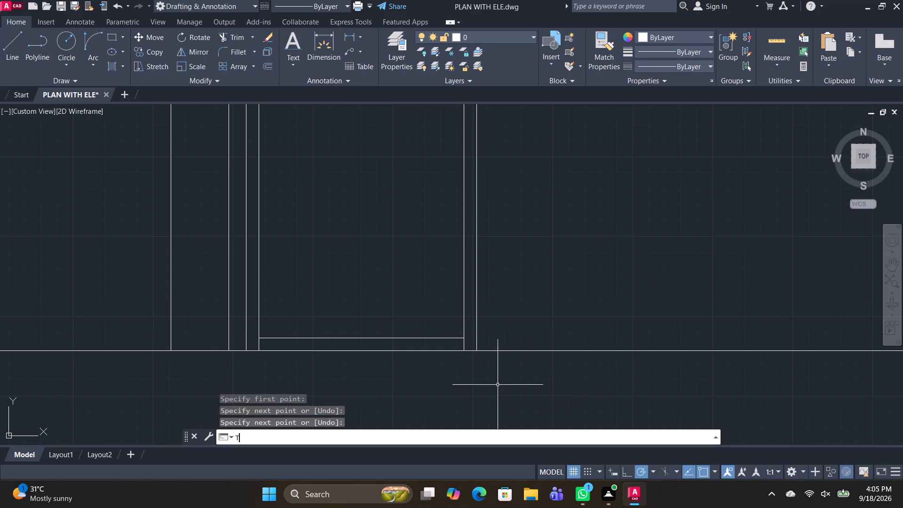
{"action": "key", "text": "space"}
{"action": "left_click", "coordinate": [345, 340]}
{"action": "scroll", "coordinate": [349, 324], "scroll_direction": "down", "scroll_amount": 2}
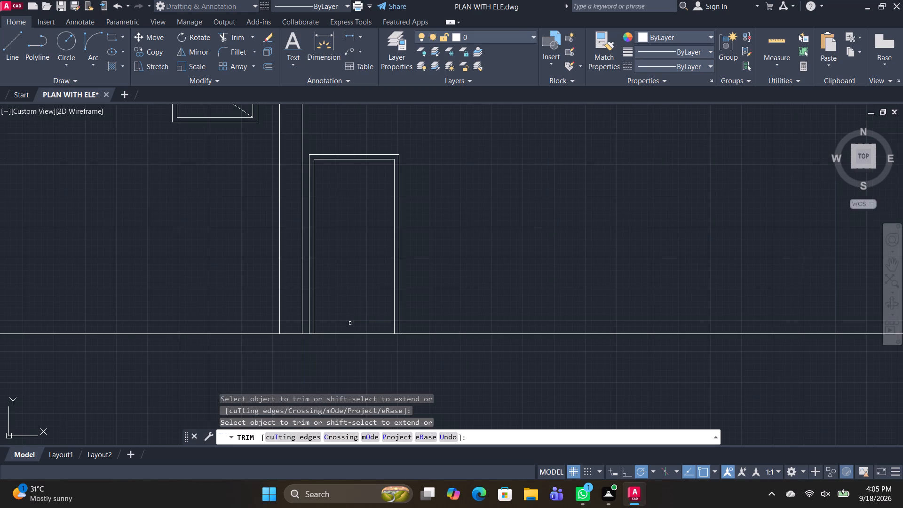
{"action": "middle_click_drag", "start_coordinate": [335, 290], "coordinate": [323, 499]}
{"action": "scroll", "coordinate": [325, 249], "scroll_direction": "up", "scroll_amount": 2}
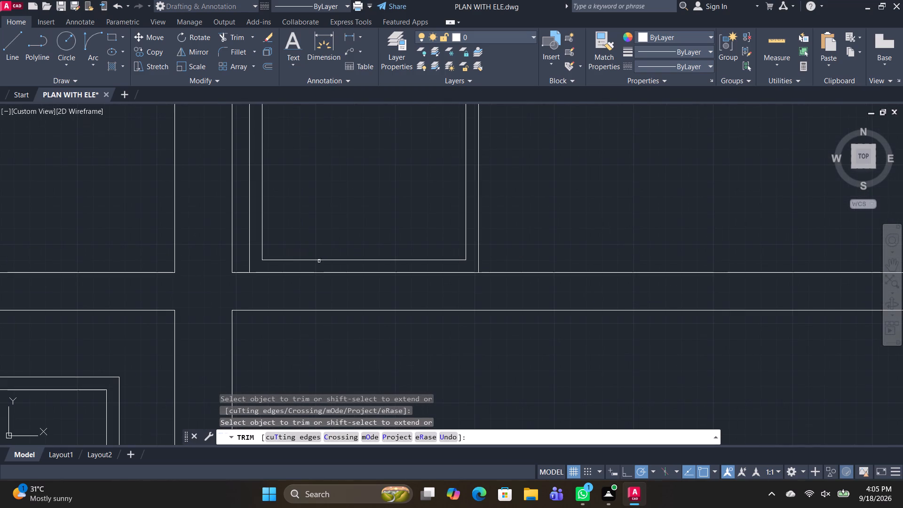
{"action": "key", "text": "Escape"}
Draw two short vertical lines joining the upper door's inner frame corners to the slab's top line.
{"action": "type", "text": "L"}
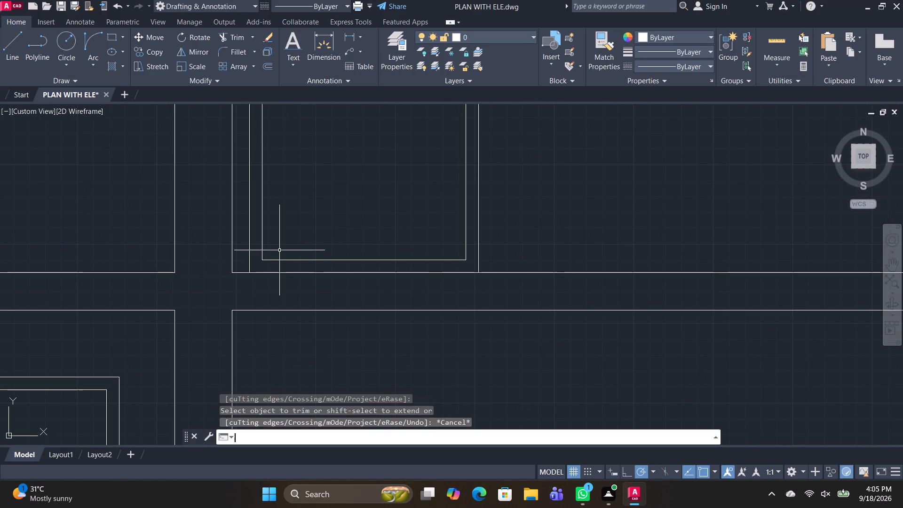
{"action": "key", "text": "space"}
{"action": "left_click", "coordinate": [264, 254]}
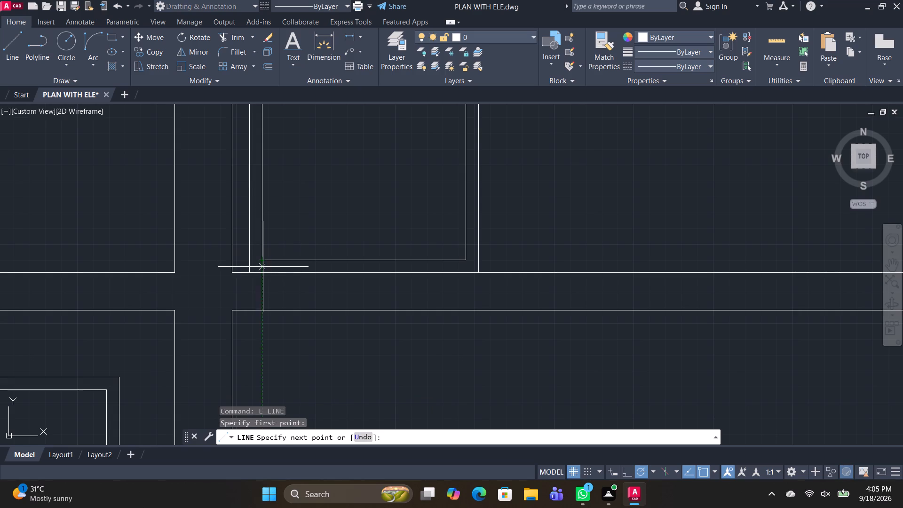
{"action": "left_click", "coordinate": [264, 270]}
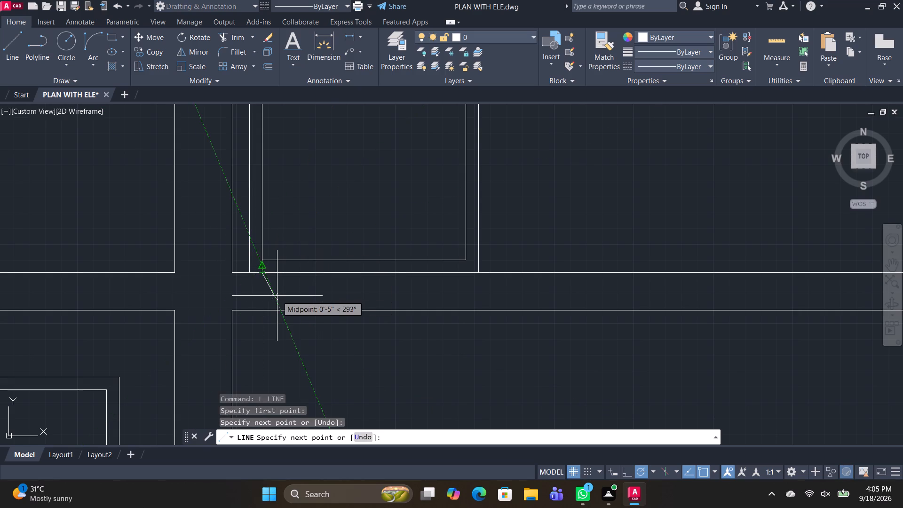
{"action": "key", "text": "space"}
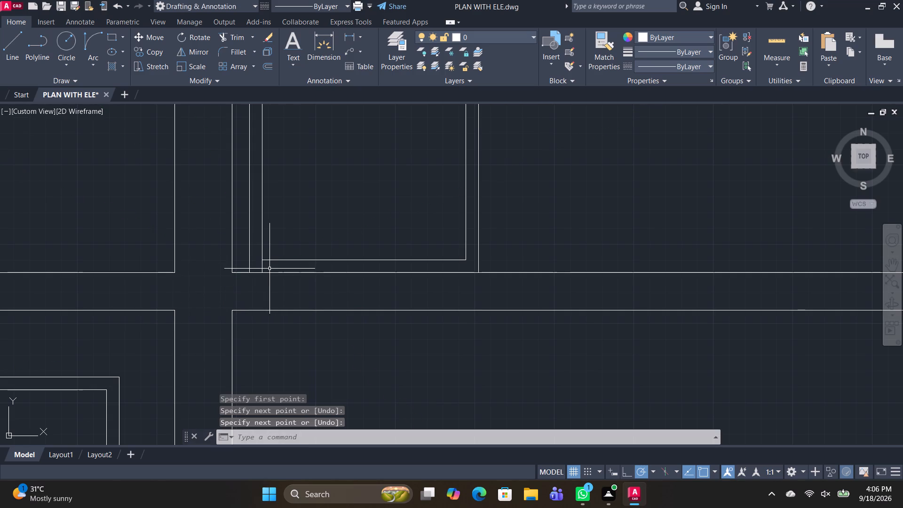
{"action": "key", "text": "space"}
{"action": "left_click", "coordinate": [468, 262]}
{"action": "left_click", "coordinate": [470, 274]}
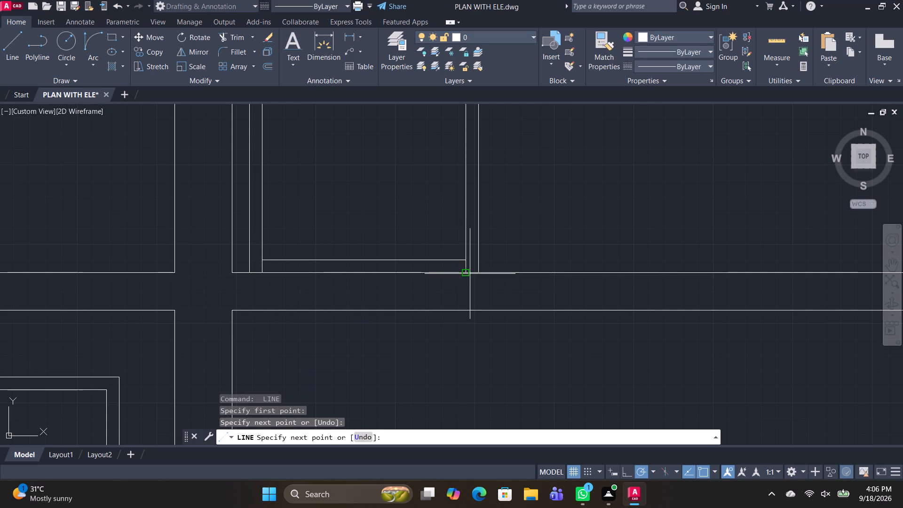
{"action": "key", "text": "space"}
Trim away the bottom edge of the upper door's inner frame between the two uprights.
{"action": "type", "text": "TR"}
{"action": "key", "text": "space"}
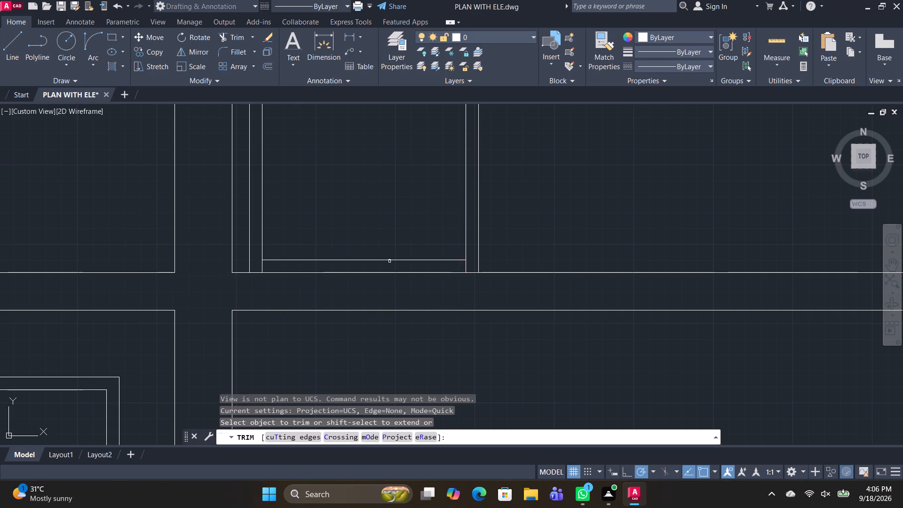
{"action": "left_click", "coordinate": [389, 261]}
{"action": "scroll", "coordinate": [337, 236], "scroll_direction": "down", "scroll_amount": 2}
{"action": "middle_click_drag", "start_coordinate": [356, 232], "coordinate": [321, 338]}
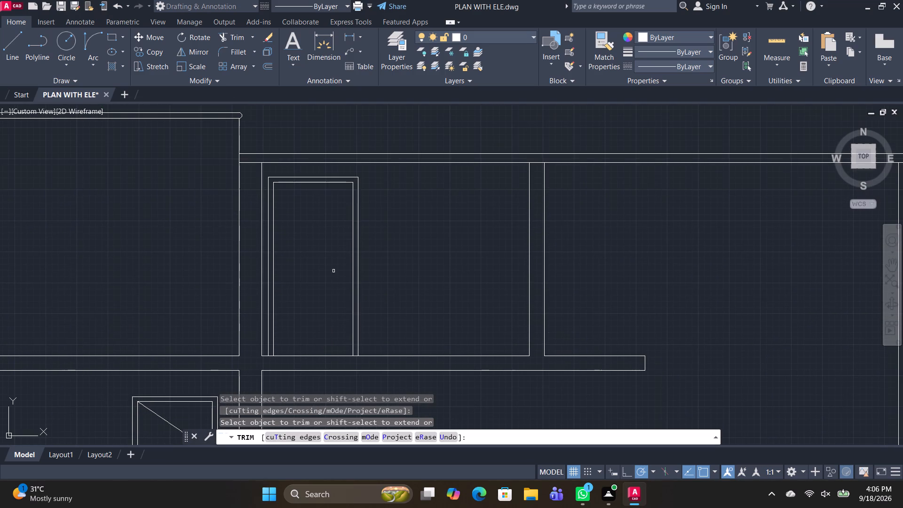
{"action": "key", "text": "Escape"}
Draw the lower door's swing lines from the inner top corner beside the middle wall to just below mid-height opposite, and back to the bottom corner.
{"action": "scroll", "coordinate": [392, 280], "scroll_direction": "down", "scroll_amount": 1}
{"action": "middle_click_drag", "start_coordinate": [419, 303], "coordinate": [309, 209]}
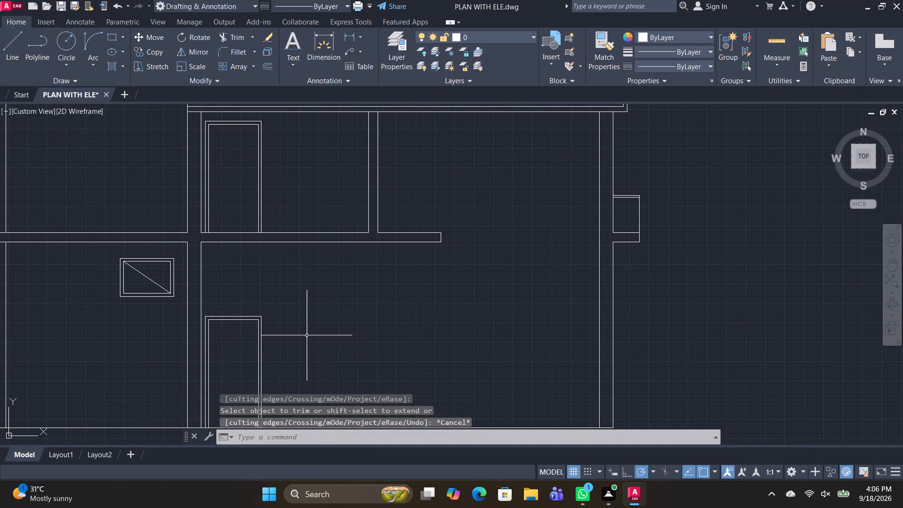
{"action": "middle_click_drag", "start_coordinate": [307, 335], "coordinate": [333, 240]}
{"action": "type", "text": "L"}
{"action": "key", "text": "space"}
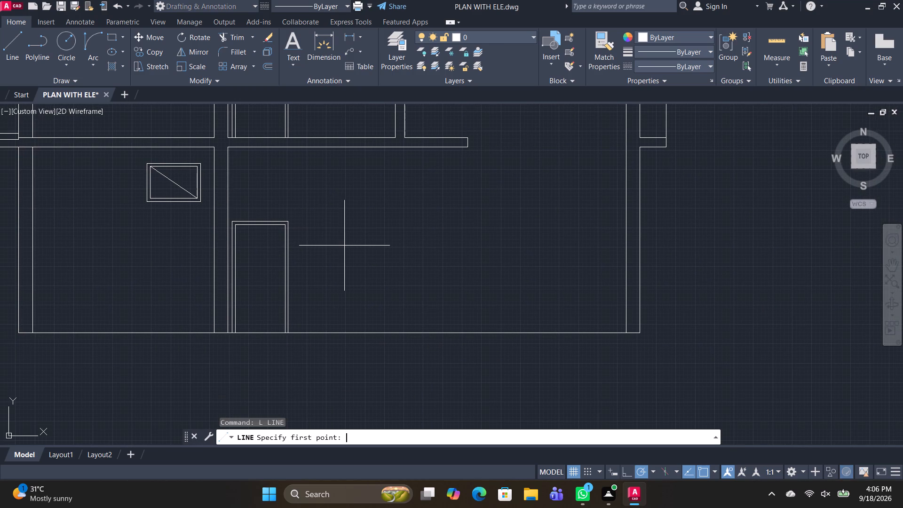
{"action": "scroll", "coordinate": [234, 231], "scroll_direction": "up", "scroll_amount": 3}
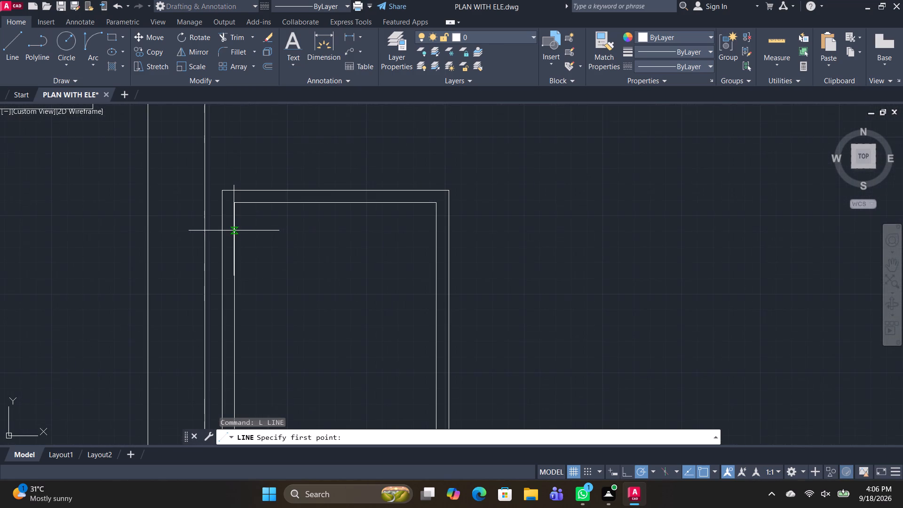
{"action": "left_click", "coordinate": [235, 204]}
{"action": "scroll", "coordinate": [317, 304], "scroll_direction": "down", "scroll_amount": 2}
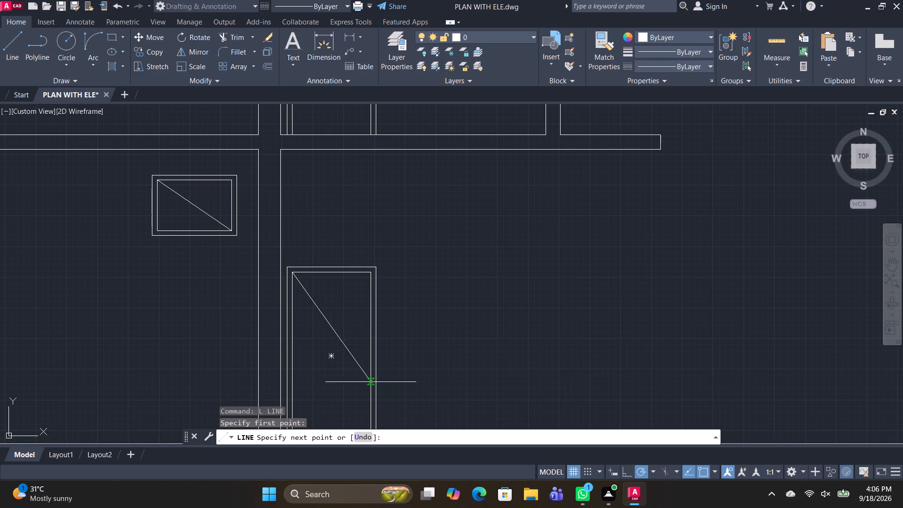
{"action": "left_click", "coordinate": [372, 374]}
{"action": "middle_click_drag", "start_coordinate": [346, 384], "coordinate": [392, 270]}
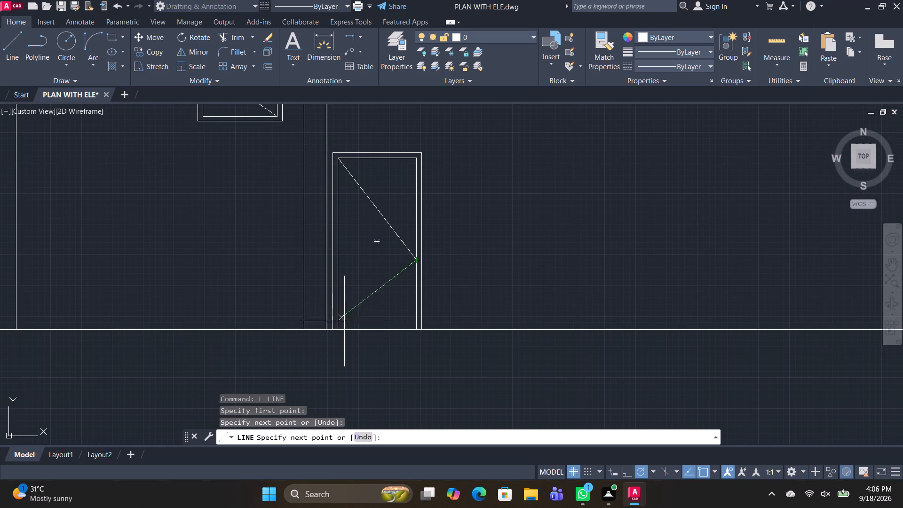
{"action": "left_click", "coordinate": [337, 330]}
{"action": "key", "text": "space"}
Copy both swing lines from the lower door's bottom inner corner to the matching corner of the upper door.
{"action": "left_click_drag", "start_coordinate": [408, 292], "coordinate": [405, 287]}
{"action": "left_click", "coordinate": [392, 220]}
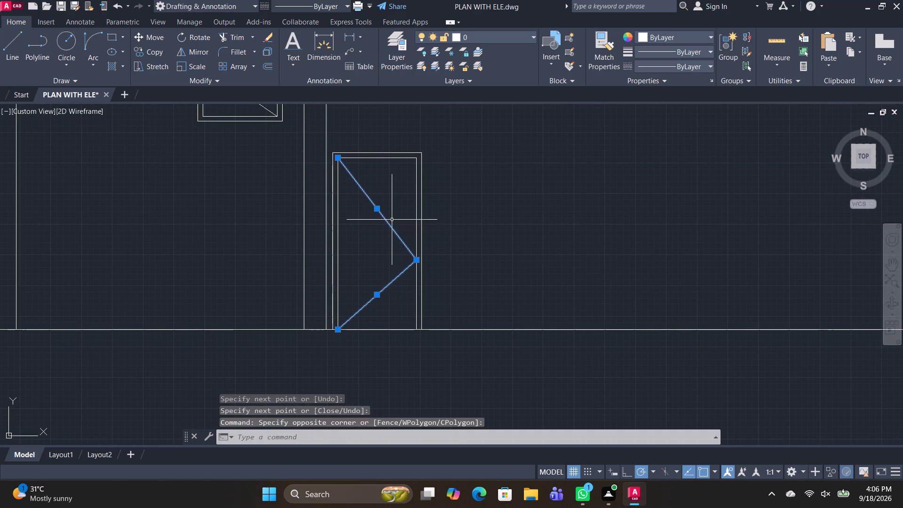
{"action": "type", "text": "CO"}
{"action": "key", "text": "space"}
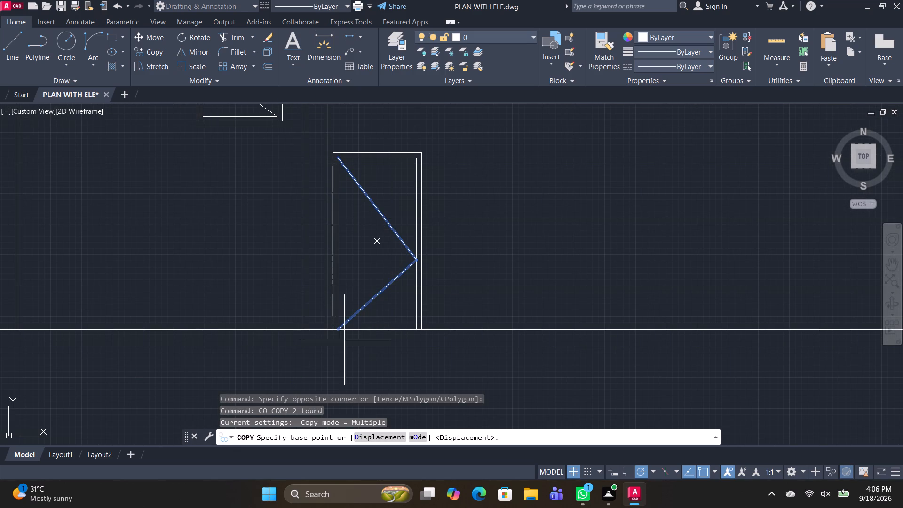
{"action": "left_click_drag", "start_coordinate": [336, 327], "coordinate": [336, 323]}
{"action": "middle_click_drag", "start_coordinate": [365, 217], "coordinate": [367, 507]}
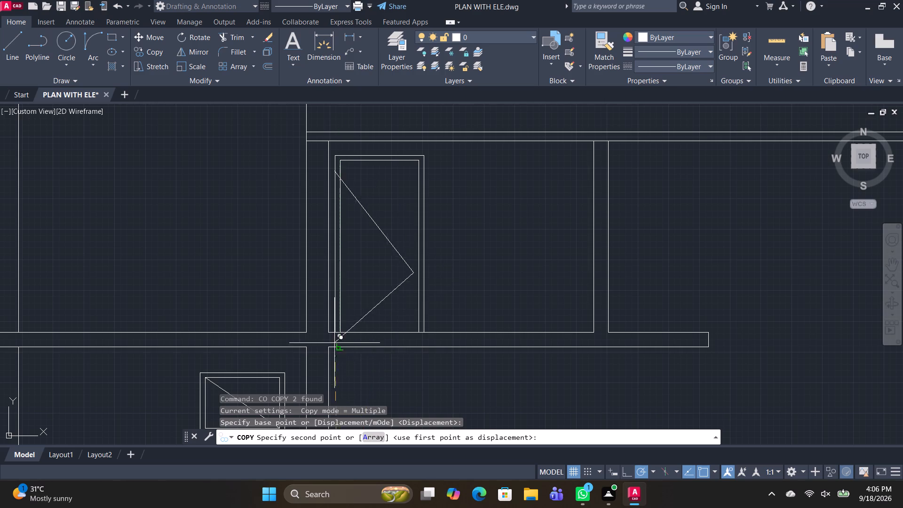
{"action": "left_click", "coordinate": [341, 329]}
{"action": "key", "text": "space"}
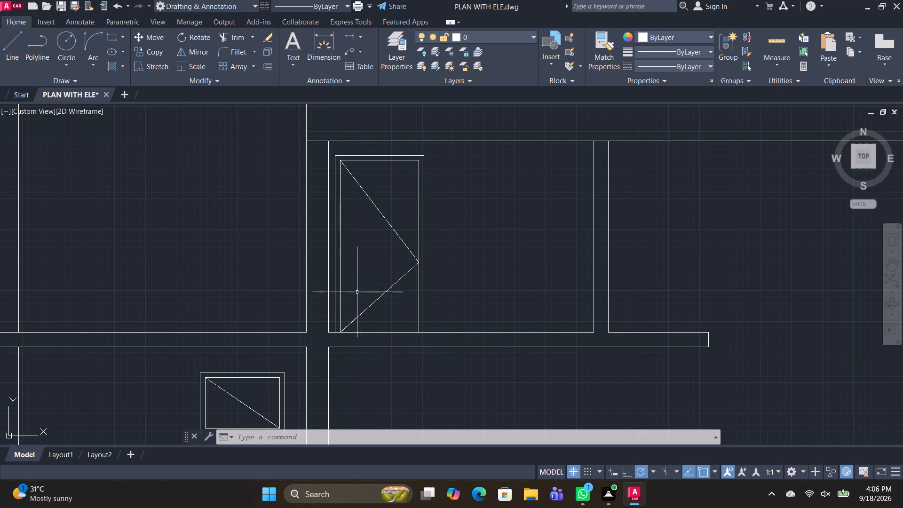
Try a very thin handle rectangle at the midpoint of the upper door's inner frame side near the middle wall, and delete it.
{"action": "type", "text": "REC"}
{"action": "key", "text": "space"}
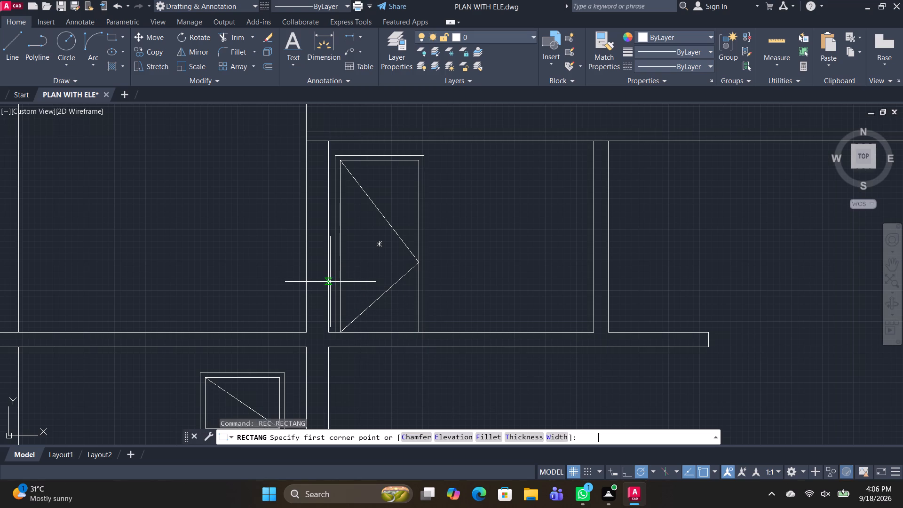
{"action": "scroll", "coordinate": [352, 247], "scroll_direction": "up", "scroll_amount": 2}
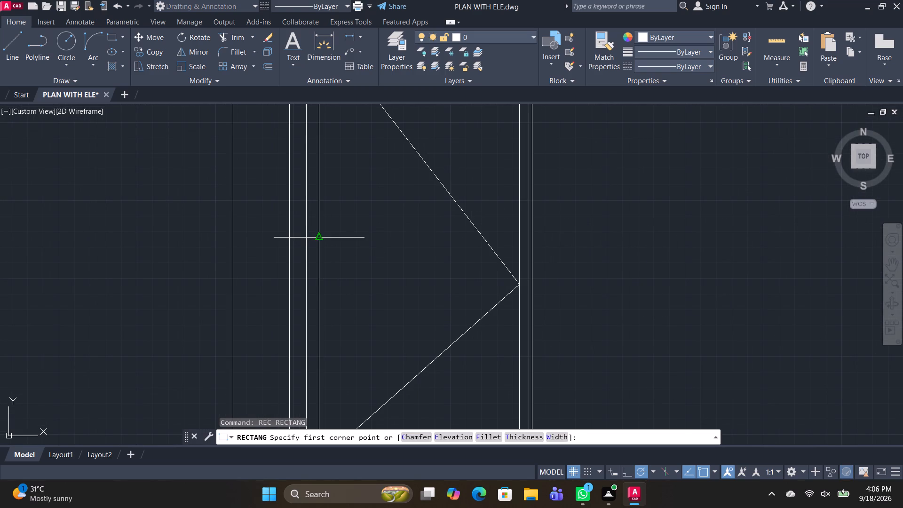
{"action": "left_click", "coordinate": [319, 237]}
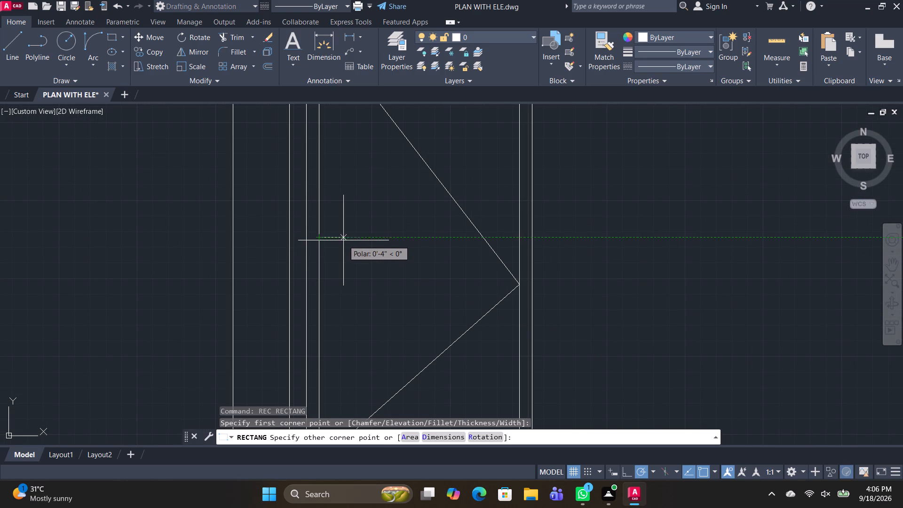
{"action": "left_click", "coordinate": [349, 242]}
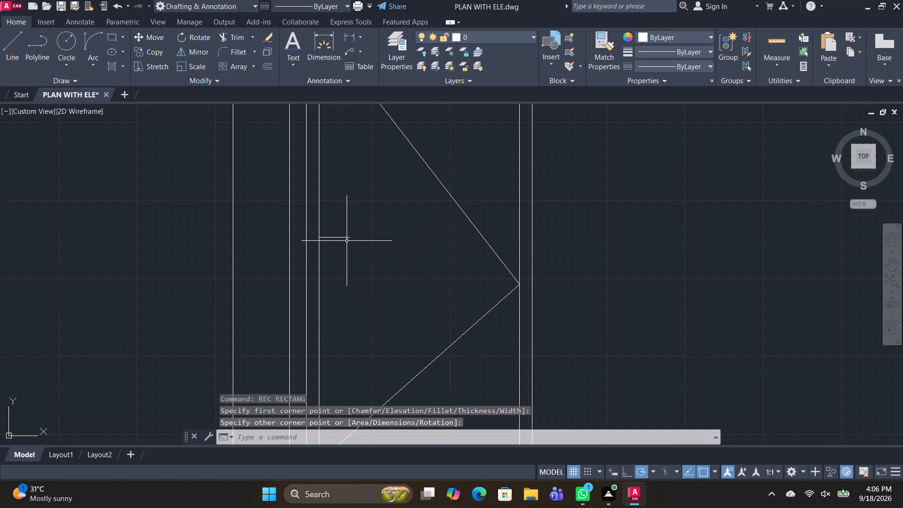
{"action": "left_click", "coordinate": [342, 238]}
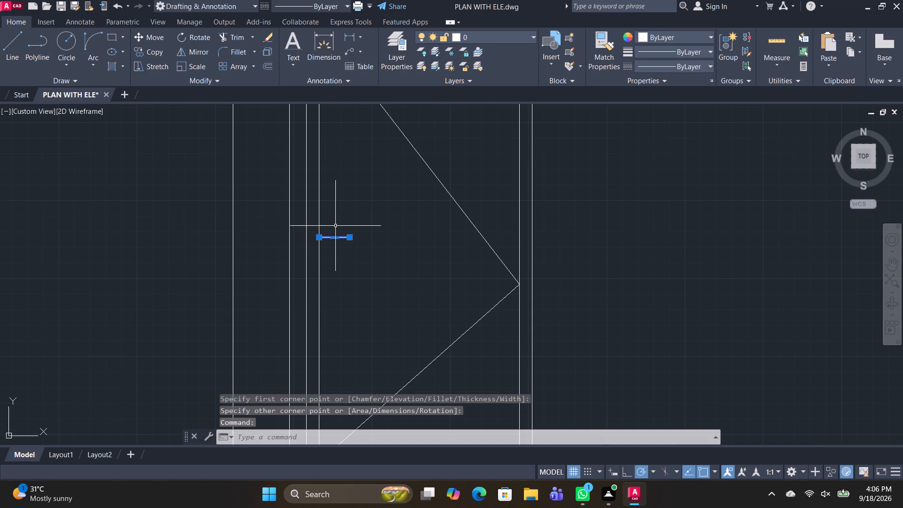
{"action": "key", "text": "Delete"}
Draw a small horizontal handle rectangle inside the upper door, starting on the inner frame side near the middle wall, slightly above mid-height.
{"action": "type", "text": "REC"}
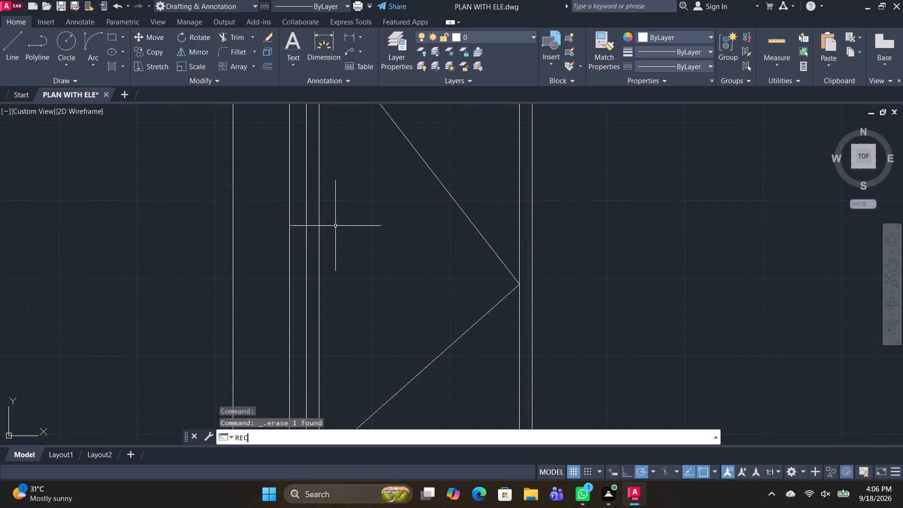
{"action": "key", "text": "space"}
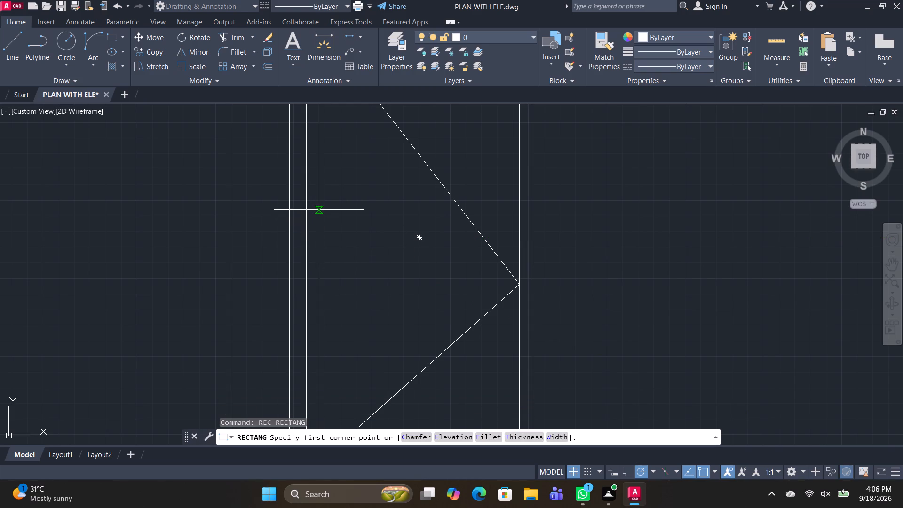
{"action": "left_click", "coordinate": [319, 210]}
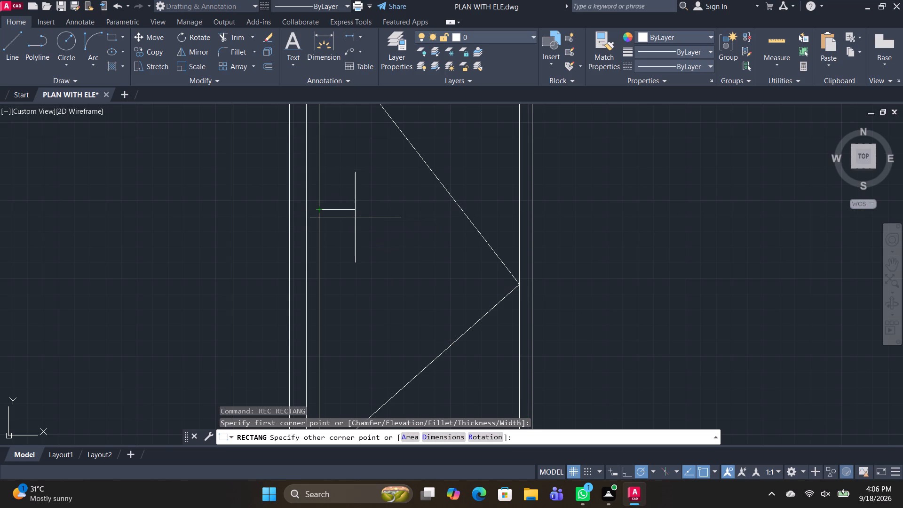
{"action": "left_click", "coordinate": [361, 217]}
{"action": "key", "text": "v"}
{"action": "scroll", "coordinate": [376, 254], "scroll_direction": "down", "scroll_amount": 1}
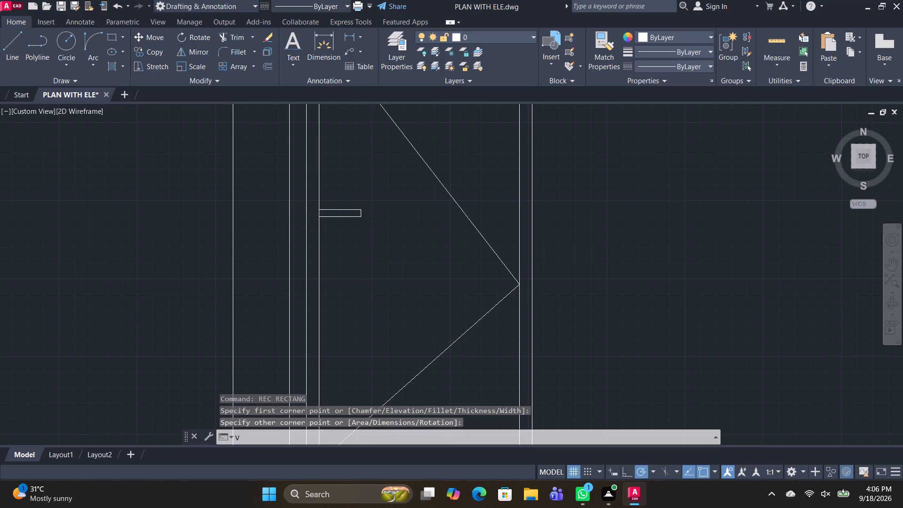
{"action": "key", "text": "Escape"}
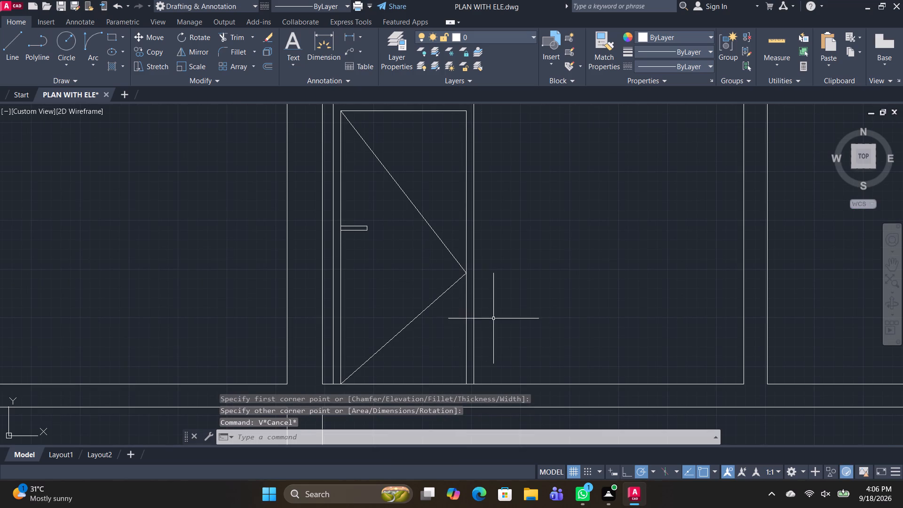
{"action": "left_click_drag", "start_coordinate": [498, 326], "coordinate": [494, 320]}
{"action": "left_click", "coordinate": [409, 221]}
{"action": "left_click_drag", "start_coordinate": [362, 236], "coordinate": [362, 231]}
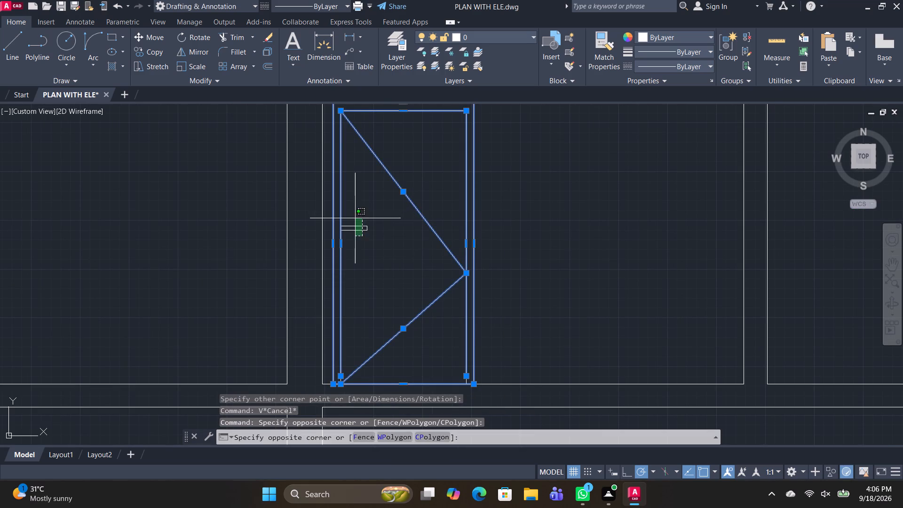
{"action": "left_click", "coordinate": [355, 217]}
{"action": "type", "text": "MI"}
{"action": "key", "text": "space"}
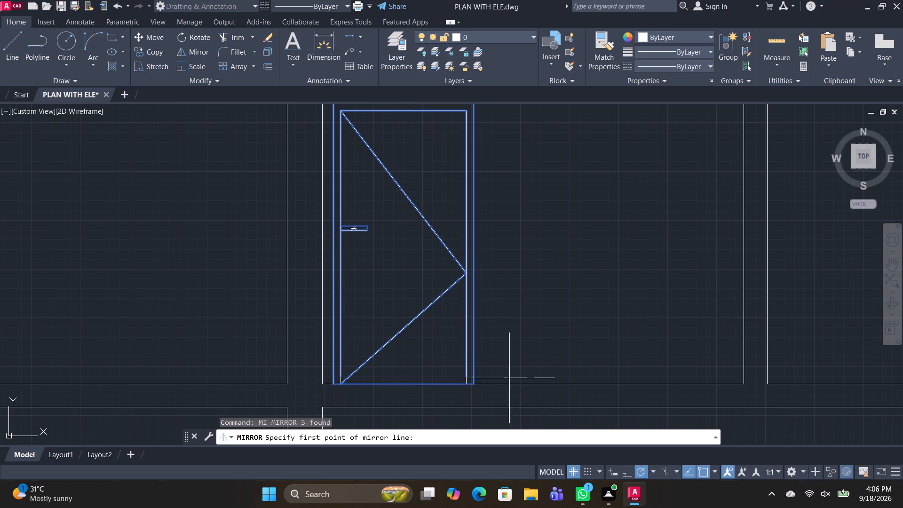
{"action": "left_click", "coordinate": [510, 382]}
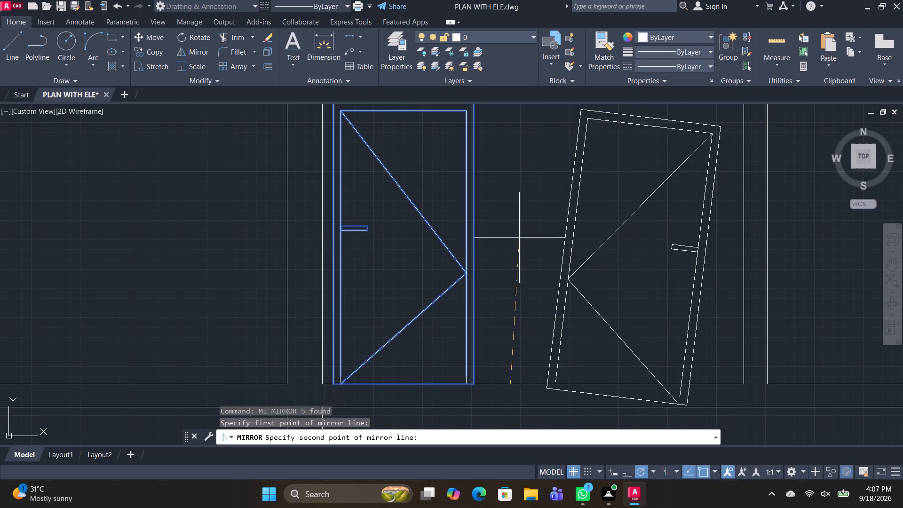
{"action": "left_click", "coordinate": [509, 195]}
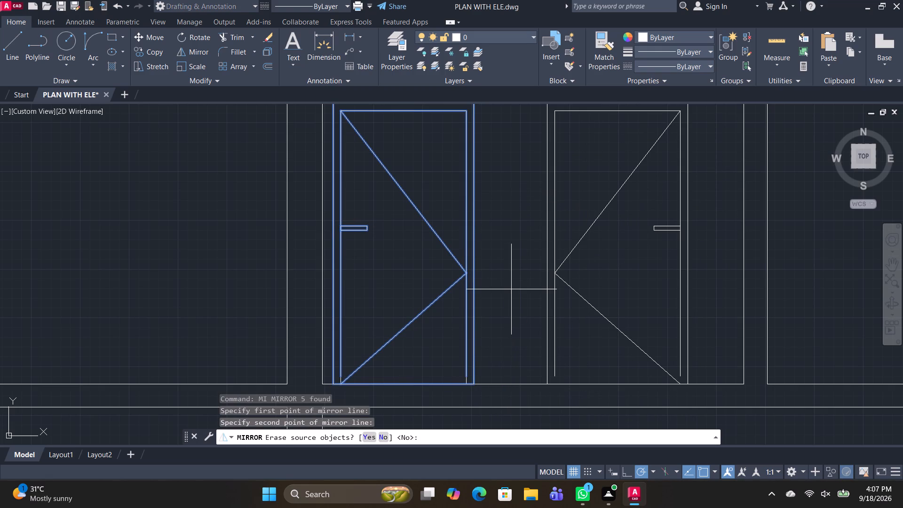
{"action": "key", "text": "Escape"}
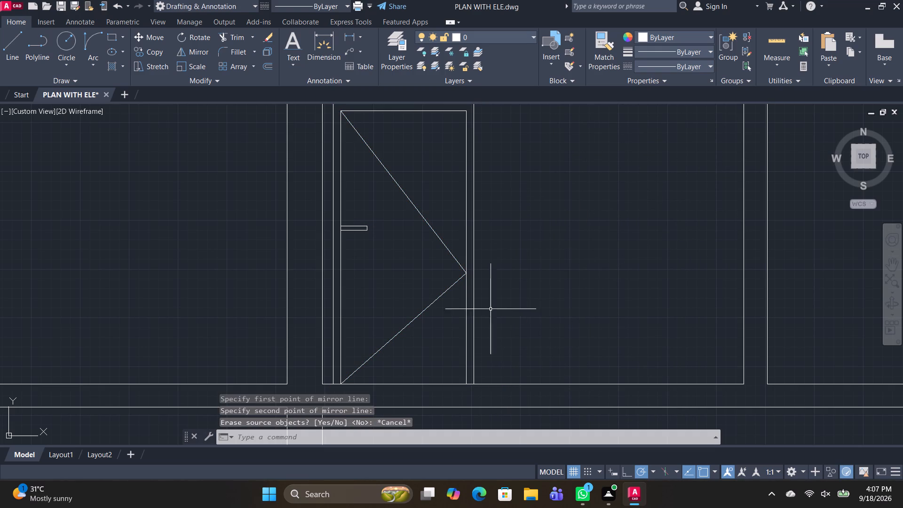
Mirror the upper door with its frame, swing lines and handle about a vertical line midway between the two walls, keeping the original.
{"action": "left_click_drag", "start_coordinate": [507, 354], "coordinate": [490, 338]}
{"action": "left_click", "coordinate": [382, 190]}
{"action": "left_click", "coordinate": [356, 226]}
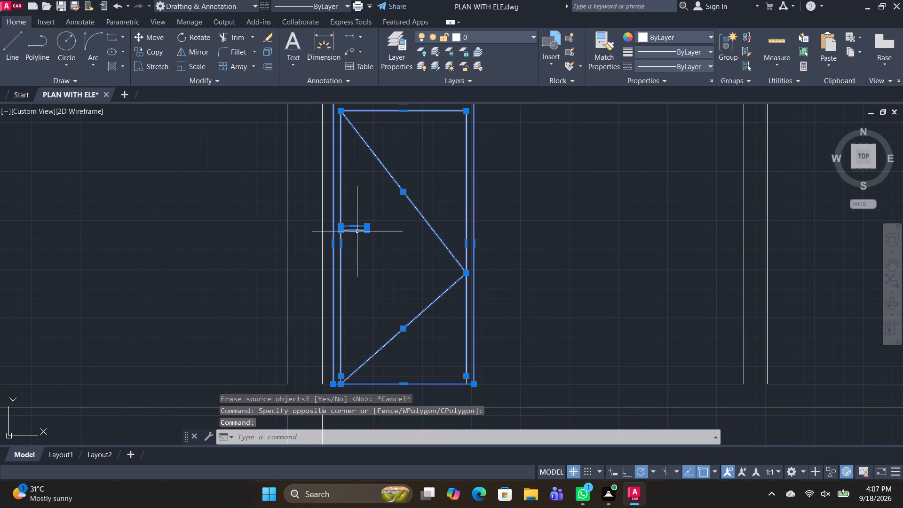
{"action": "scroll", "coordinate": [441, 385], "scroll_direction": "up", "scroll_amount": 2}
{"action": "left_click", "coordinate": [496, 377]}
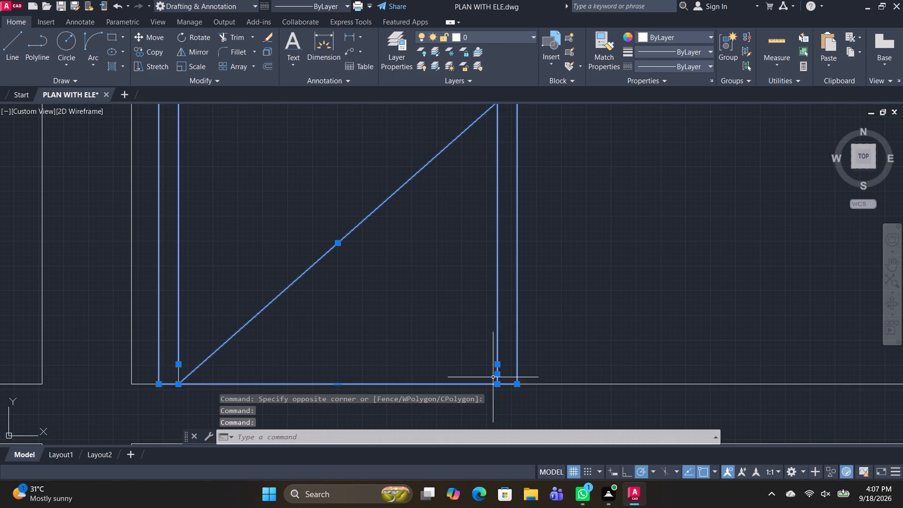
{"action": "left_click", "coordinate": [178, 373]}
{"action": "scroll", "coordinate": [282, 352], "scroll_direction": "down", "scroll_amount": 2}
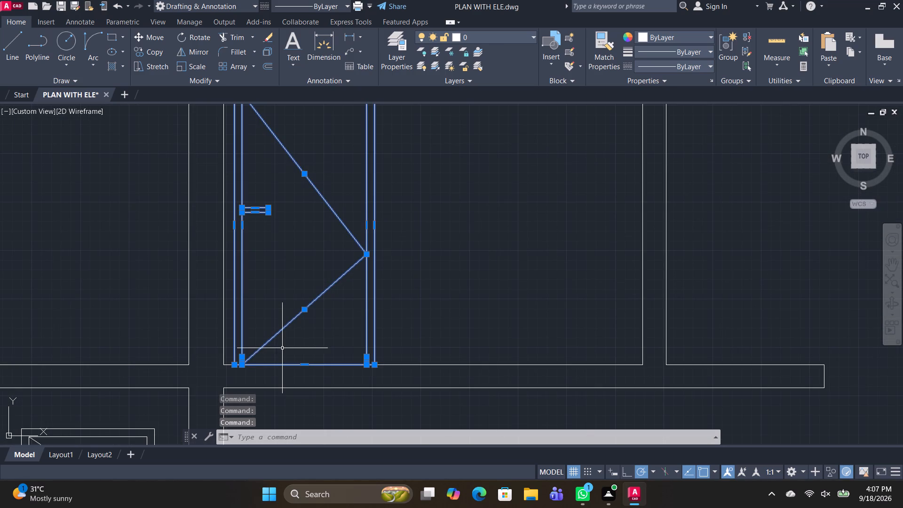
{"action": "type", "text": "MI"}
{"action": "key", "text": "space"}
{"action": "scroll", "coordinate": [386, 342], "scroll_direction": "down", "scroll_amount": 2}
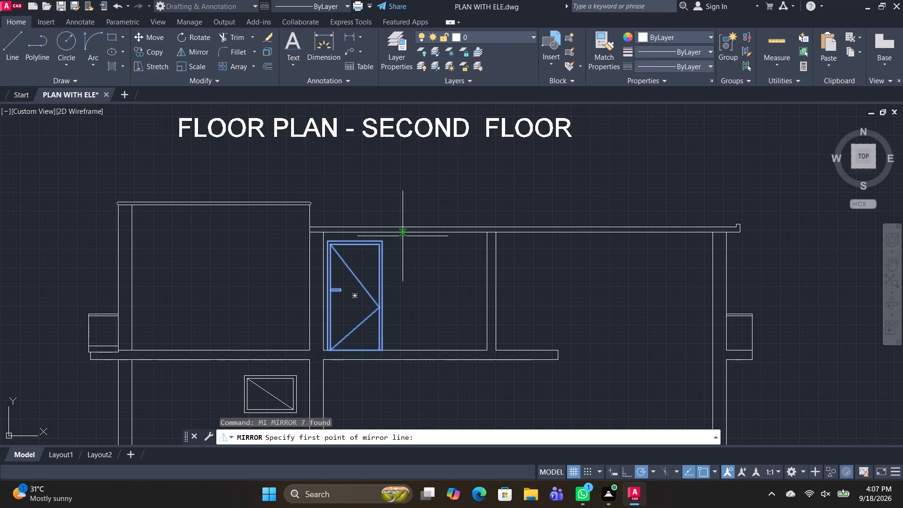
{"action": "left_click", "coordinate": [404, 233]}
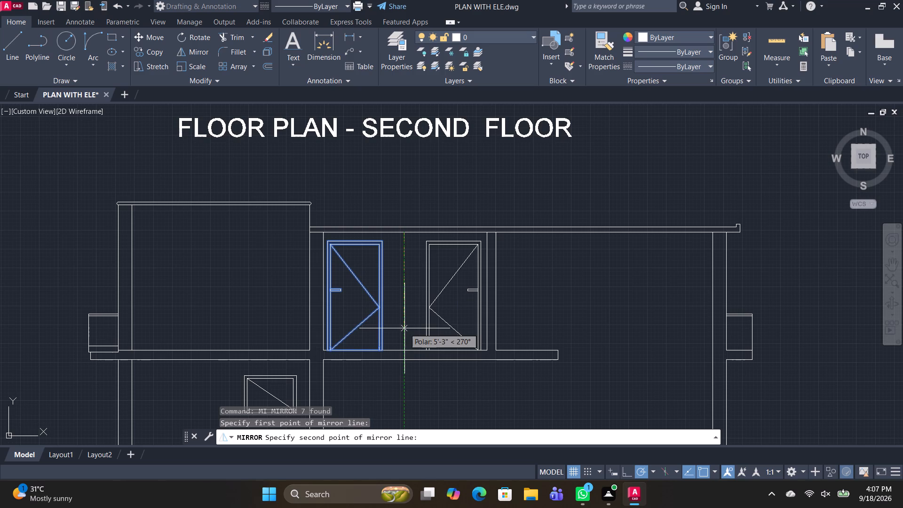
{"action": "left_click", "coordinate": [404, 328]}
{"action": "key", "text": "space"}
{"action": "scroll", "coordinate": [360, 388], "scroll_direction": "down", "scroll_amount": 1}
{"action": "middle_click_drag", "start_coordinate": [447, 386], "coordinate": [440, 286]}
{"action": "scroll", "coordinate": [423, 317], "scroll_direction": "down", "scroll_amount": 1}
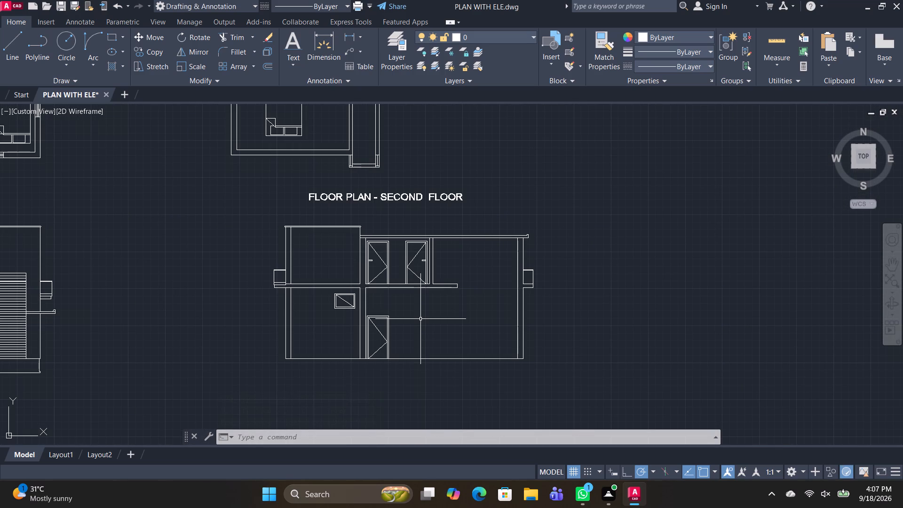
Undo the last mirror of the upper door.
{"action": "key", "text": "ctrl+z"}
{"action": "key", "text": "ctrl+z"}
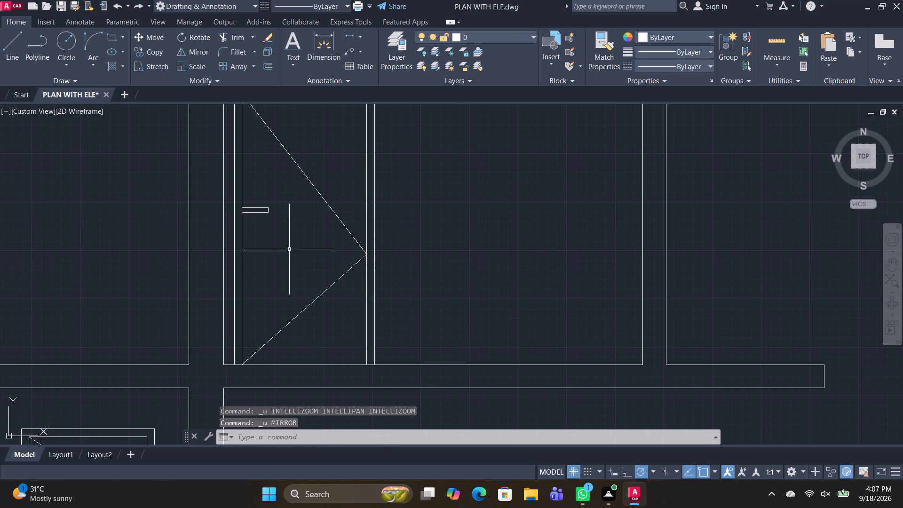
Draw a small horizontal handle rectangle inside the lower door, starting on the inner frame side near the middle wall, slightly above mid-height.
{"action": "scroll", "coordinate": [285, 243], "scroll_direction": "down", "scroll_amount": 1}
{"action": "key", "text": "l"}
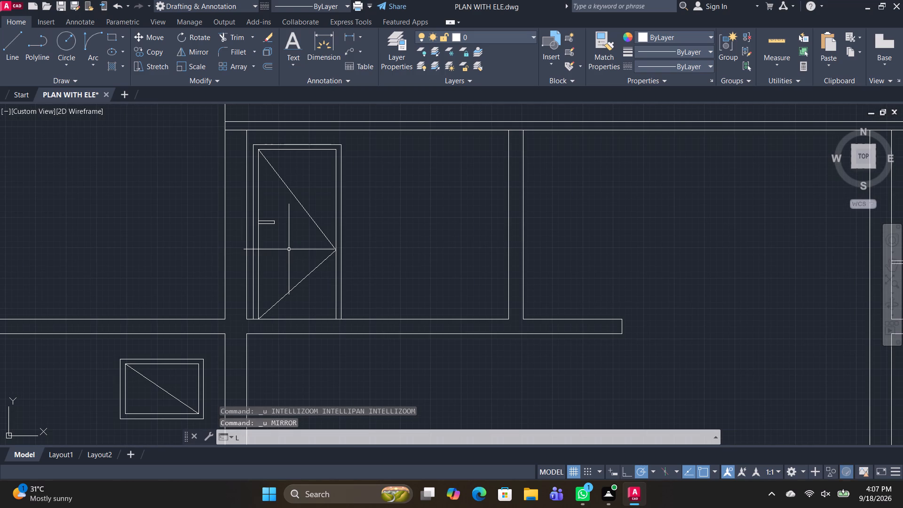
{"action": "key", "text": "Escape"}
{"action": "type", "text": "REC"}
{"action": "key", "text": "space"}
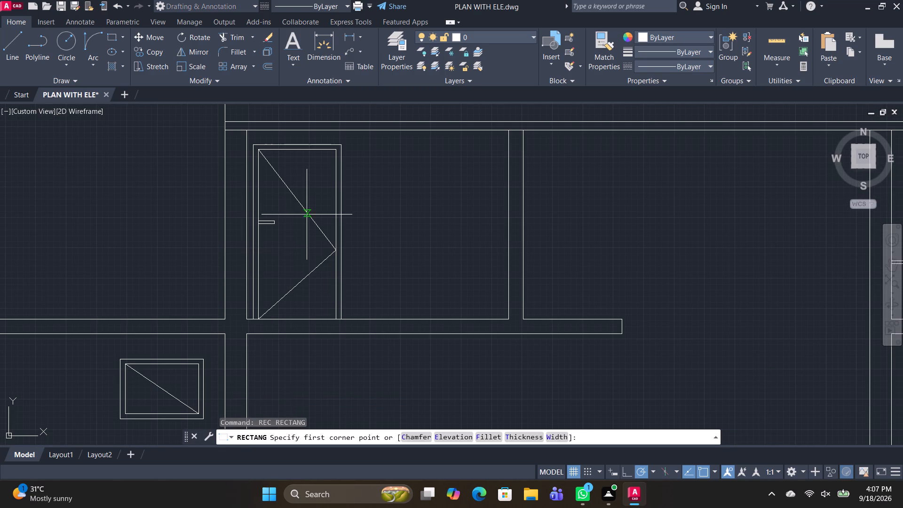
{"action": "scroll", "coordinate": [306, 235], "scroll_direction": "down", "scroll_amount": 2}
{"action": "scroll", "coordinate": [309, 371], "scroll_direction": "up", "scroll_amount": 2}
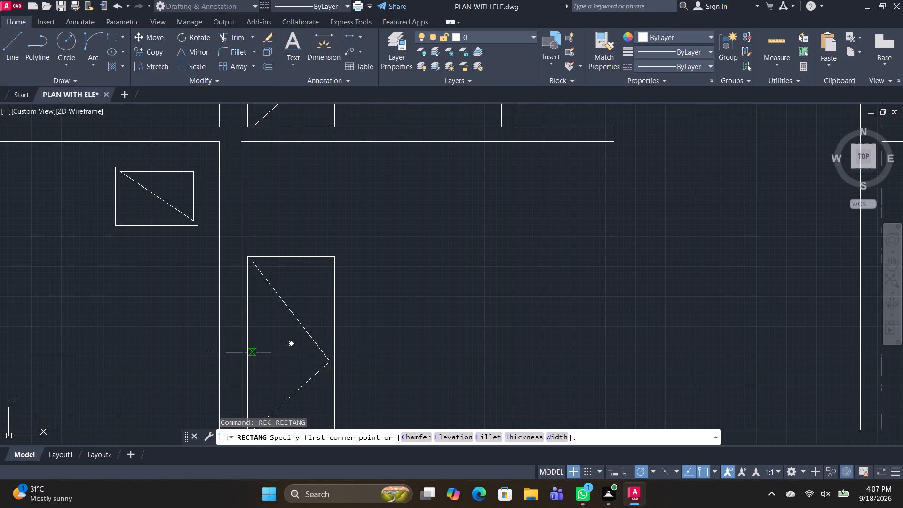
{"action": "left_click", "coordinate": [252, 347]}
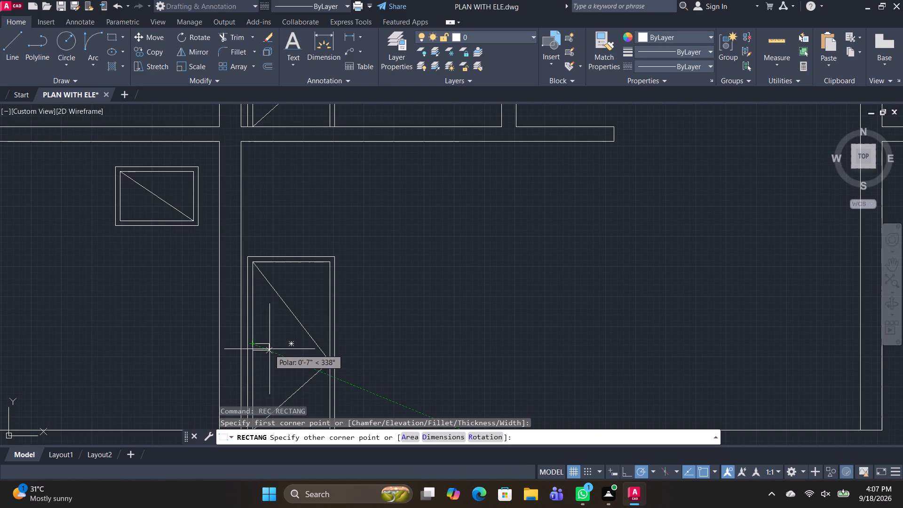
{"action": "scroll", "coordinate": [273, 345], "scroll_direction": "up", "scroll_amount": 3}
{"action": "left_click", "coordinate": [273, 347]}
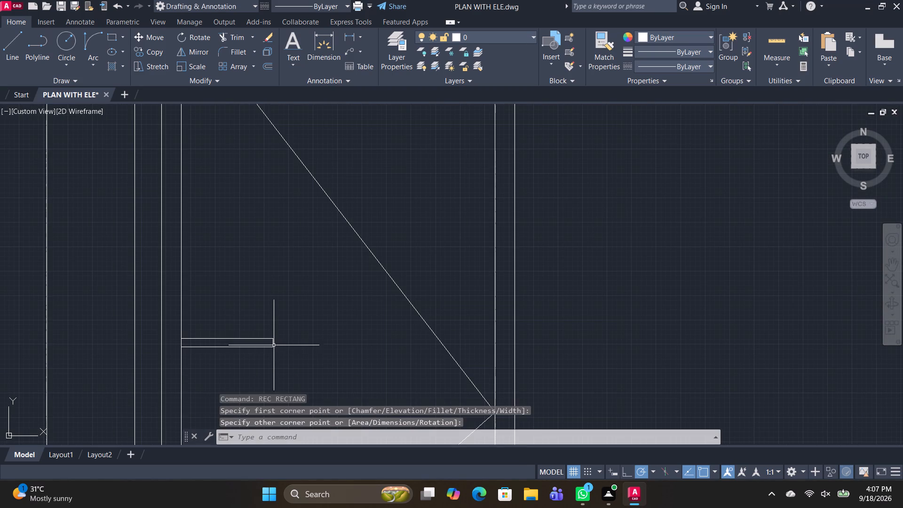
Delete the handle rectangle from the upper door.
{"action": "scroll", "coordinate": [355, 343], "scroll_direction": "down", "scroll_amount": 4}
{"action": "left_click", "coordinate": [340, 163]}
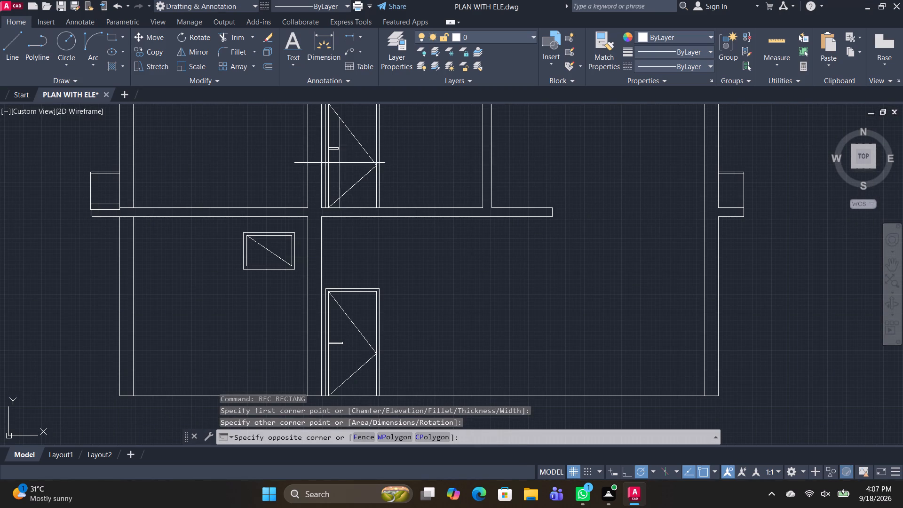
{"action": "left_click", "coordinate": [336, 145]}
{"action": "key", "text": "Delete"}
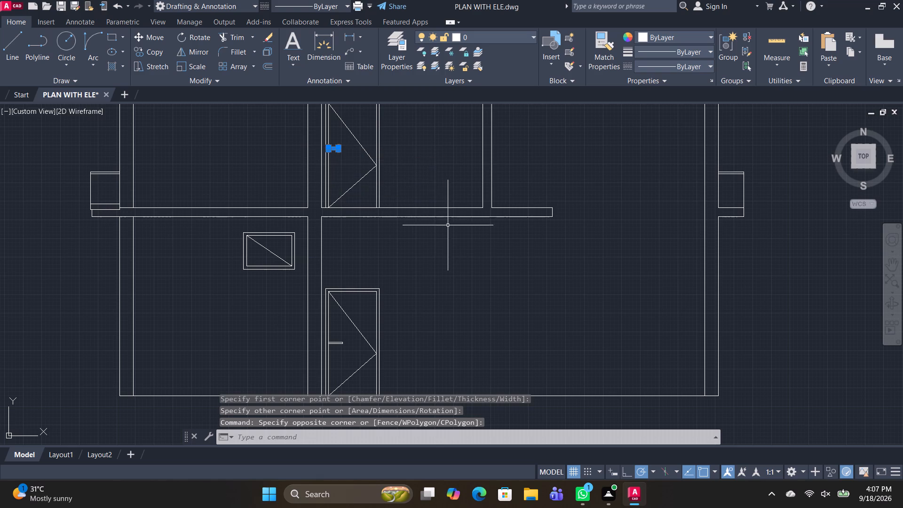
{"action": "key", "text": "Delete"}
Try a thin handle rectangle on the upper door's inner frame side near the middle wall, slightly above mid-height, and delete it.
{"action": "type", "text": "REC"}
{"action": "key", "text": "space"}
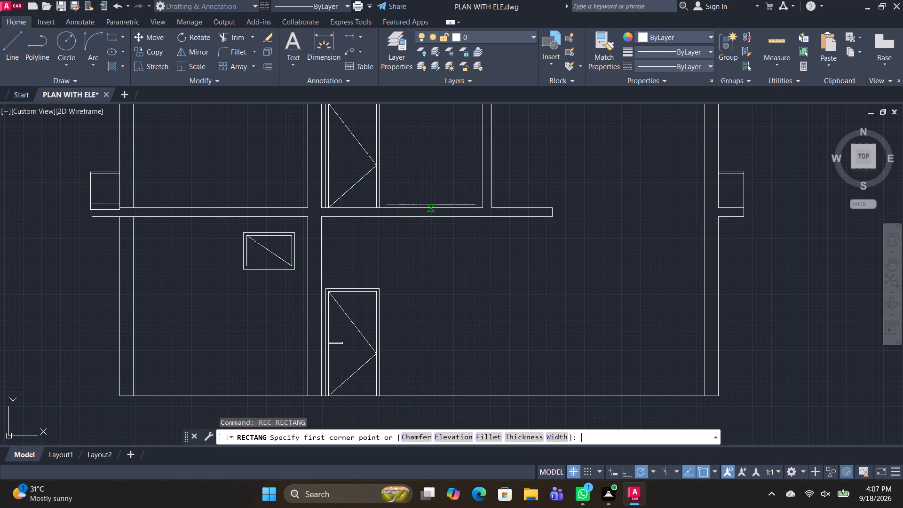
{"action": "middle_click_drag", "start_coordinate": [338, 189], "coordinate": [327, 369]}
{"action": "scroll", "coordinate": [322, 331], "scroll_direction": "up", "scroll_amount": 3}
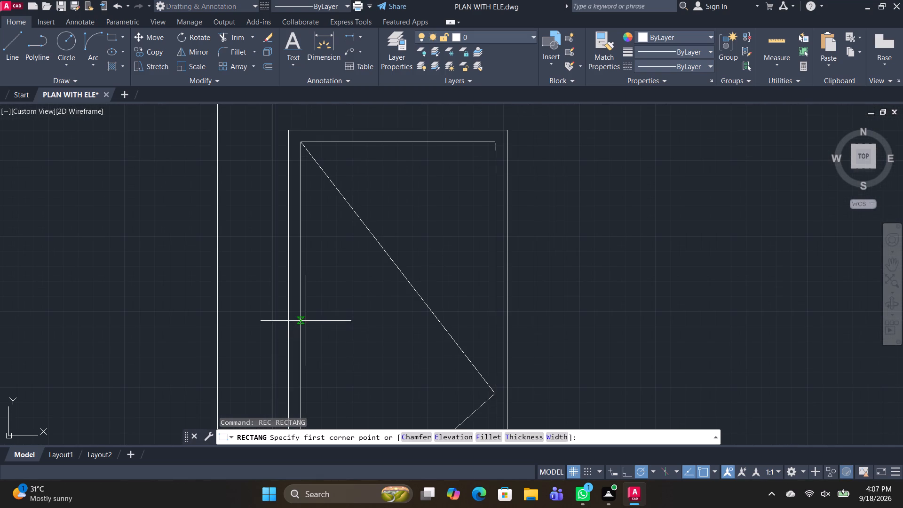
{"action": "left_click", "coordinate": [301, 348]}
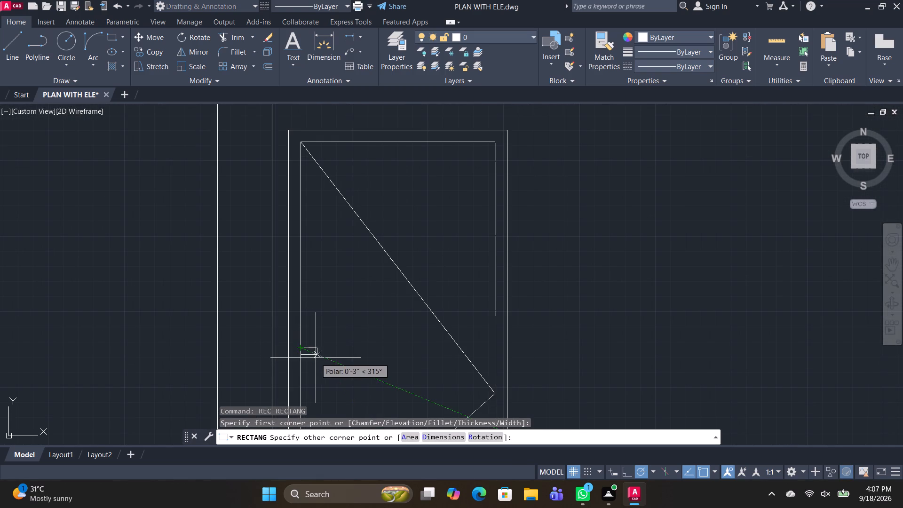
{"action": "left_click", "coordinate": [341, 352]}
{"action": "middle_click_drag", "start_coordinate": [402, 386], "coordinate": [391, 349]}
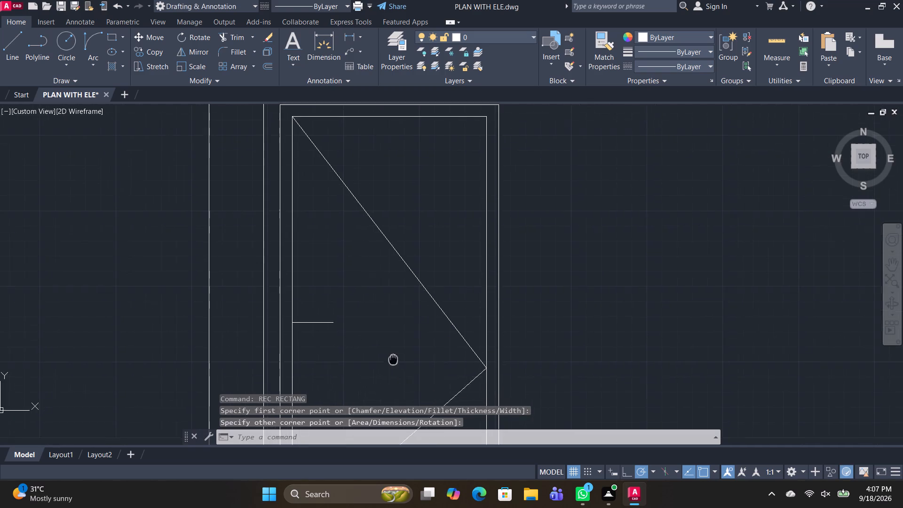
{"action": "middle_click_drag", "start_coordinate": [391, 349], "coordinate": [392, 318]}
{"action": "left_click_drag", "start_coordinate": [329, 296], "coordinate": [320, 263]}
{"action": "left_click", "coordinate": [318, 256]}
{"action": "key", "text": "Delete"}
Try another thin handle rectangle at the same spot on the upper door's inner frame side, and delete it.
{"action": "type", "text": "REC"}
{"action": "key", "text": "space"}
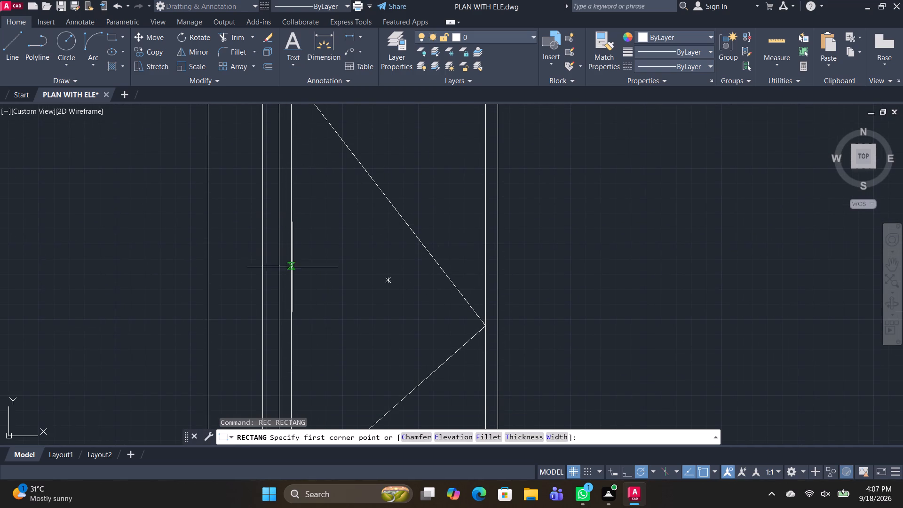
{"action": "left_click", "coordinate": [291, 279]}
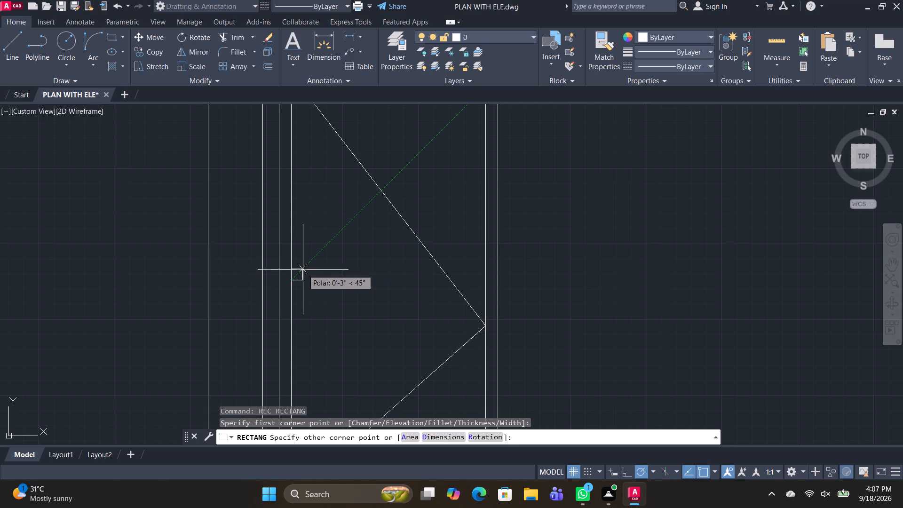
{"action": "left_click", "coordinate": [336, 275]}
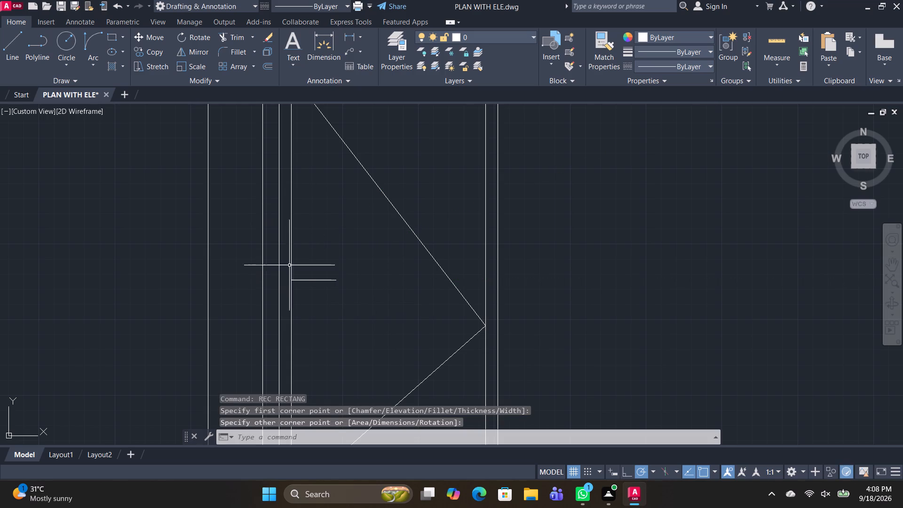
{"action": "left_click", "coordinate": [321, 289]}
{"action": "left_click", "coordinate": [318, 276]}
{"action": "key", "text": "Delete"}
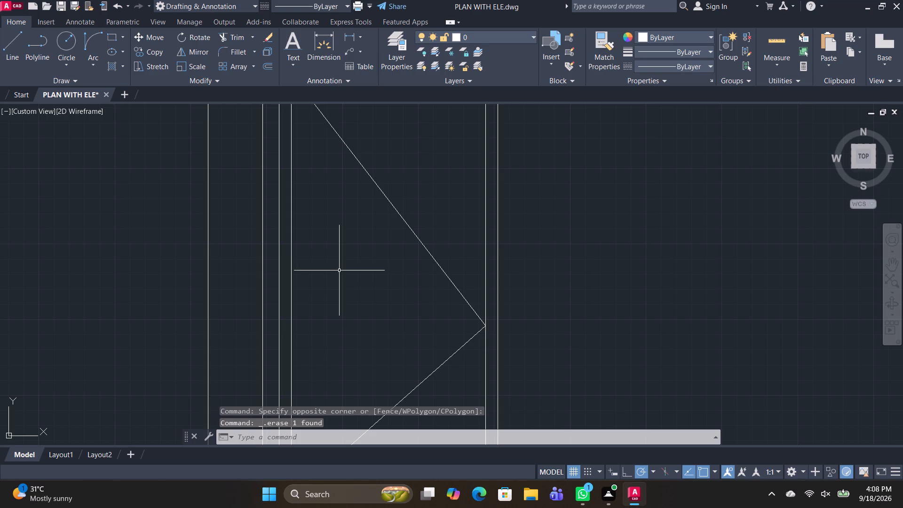
Draw a very thin horizontal handle rectangle from the upper door's inner frame side near the middle wall, slightly above the swing-line apex.
{"action": "key", "text": "r"}
{"action": "type", "text": "EC"}
{"action": "key", "text": "space"}
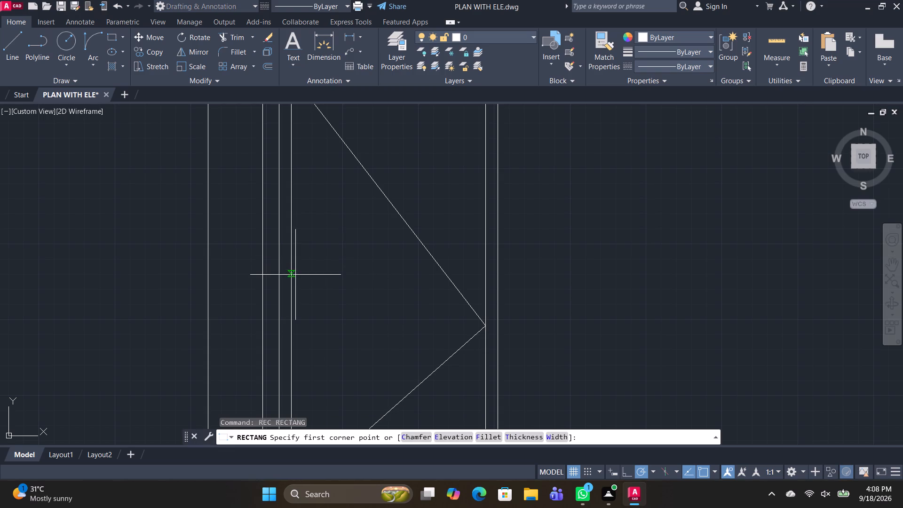
{"action": "left_click", "coordinate": [292, 283]}
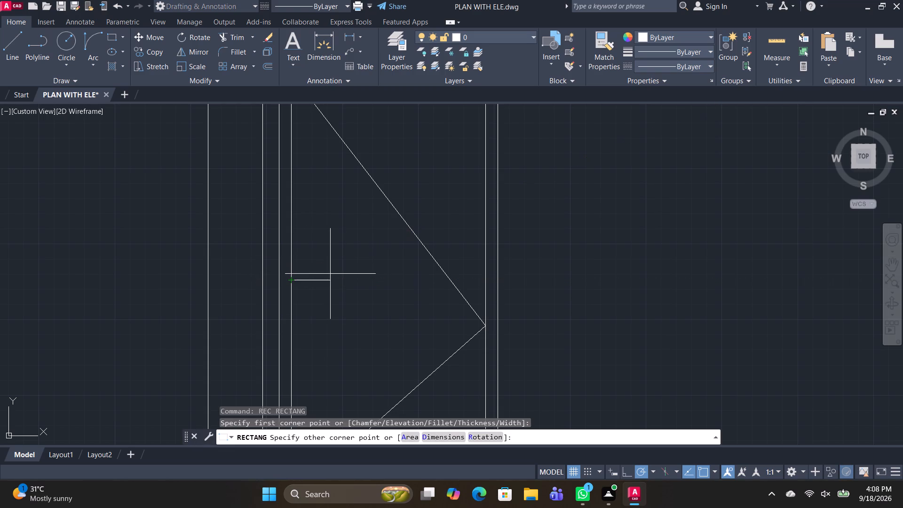
{"action": "left_click", "coordinate": [333, 274]}
Draw lines from the thin rectangle's free end up and back to the frame side, and along its bottom edge, forming the handle outline.
{"action": "scroll", "coordinate": [353, 289], "scroll_direction": "down", "scroll_amount": 3}
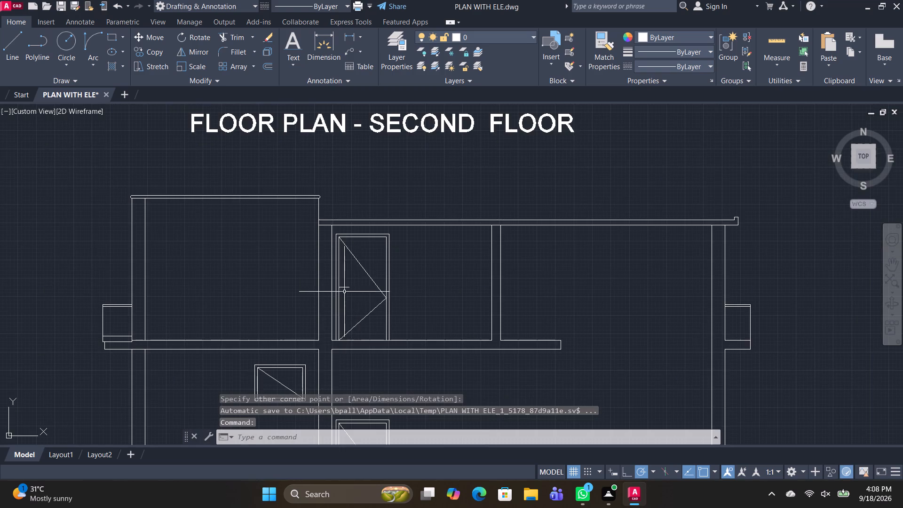
{"action": "scroll", "coordinate": [341, 291], "scroll_direction": "up", "scroll_amount": 3}
{"action": "type", "text": "L"}
{"action": "key", "text": "space"}
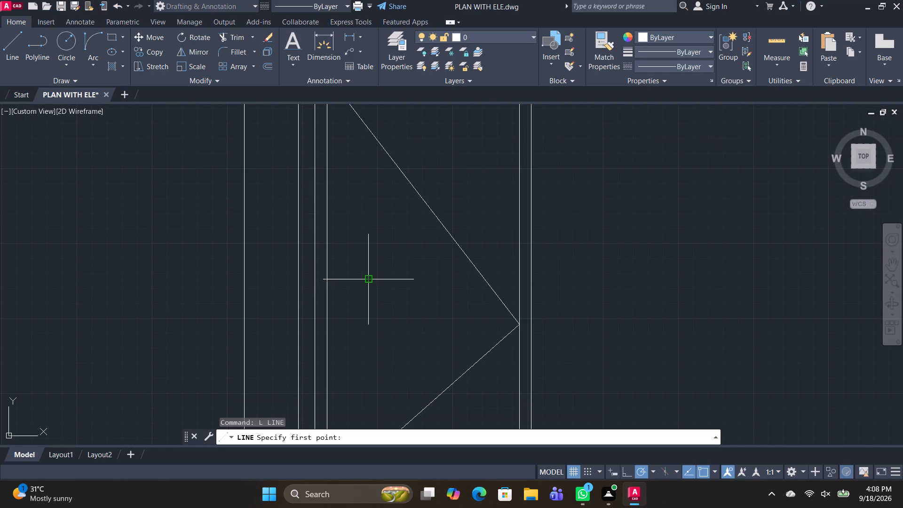
{"action": "left_click", "coordinate": [368, 281]}
{"action": "left_click", "coordinate": [368, 272]}
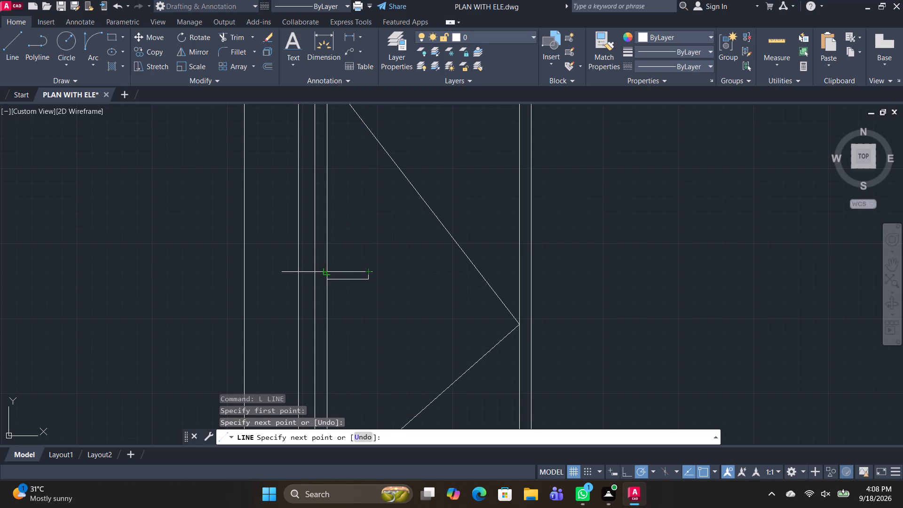
{"action": "left_click", "coordinate": [330, 270]}
{"action": "key", "text": "space"}
{"action": "key", "text": "space"}
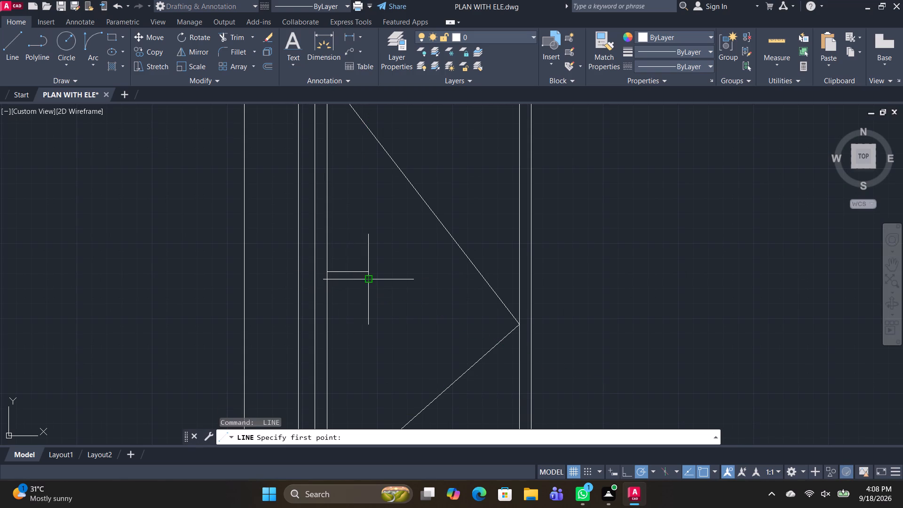
{"action": "left_click", "coordinate": [367, 280]}
{"action": "left_click", "coordinate": [328, 277]}
{"action": "key", "text": "space"}
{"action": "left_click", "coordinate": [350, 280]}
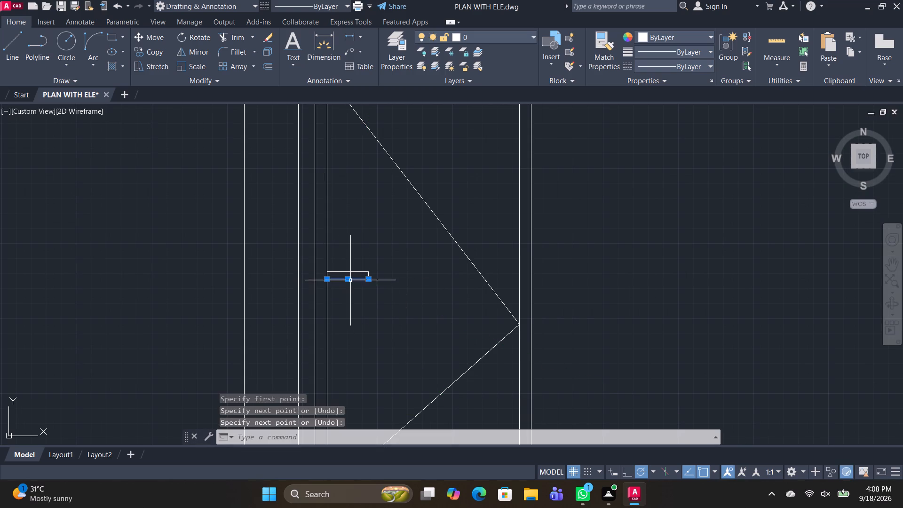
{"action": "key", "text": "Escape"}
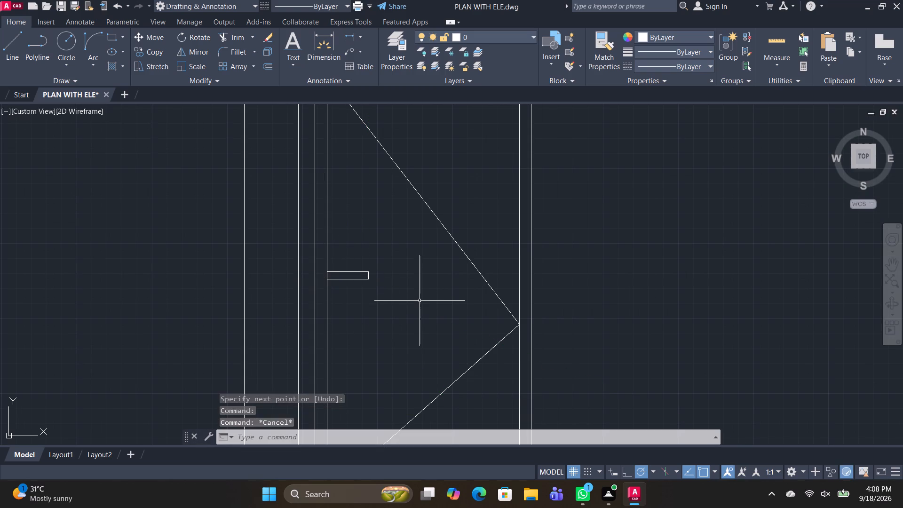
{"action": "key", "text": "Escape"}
Draw a thin horizontal rectangle across the full width of the lower-floor middle wall, a little below the floor slab near the window's top.
{"action": "scroll", "coordinate": [382, 300], "scroll_direction": "down", "scroll_amount": 4}
{"action": "middle_click_drag", "start_coordinate": [455, 373], "coordinate": [277, 253]}
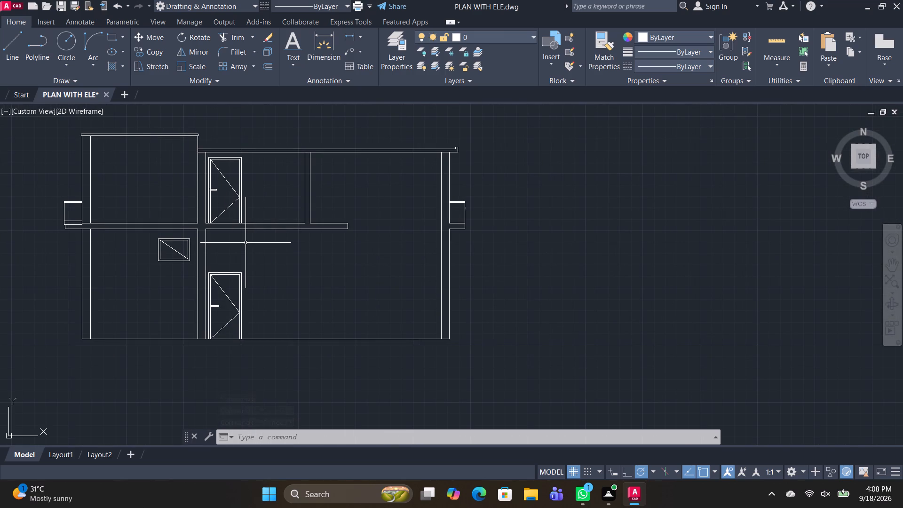
{"action": "type", "text": "REC"}
{"action": "key", "text": "space"}
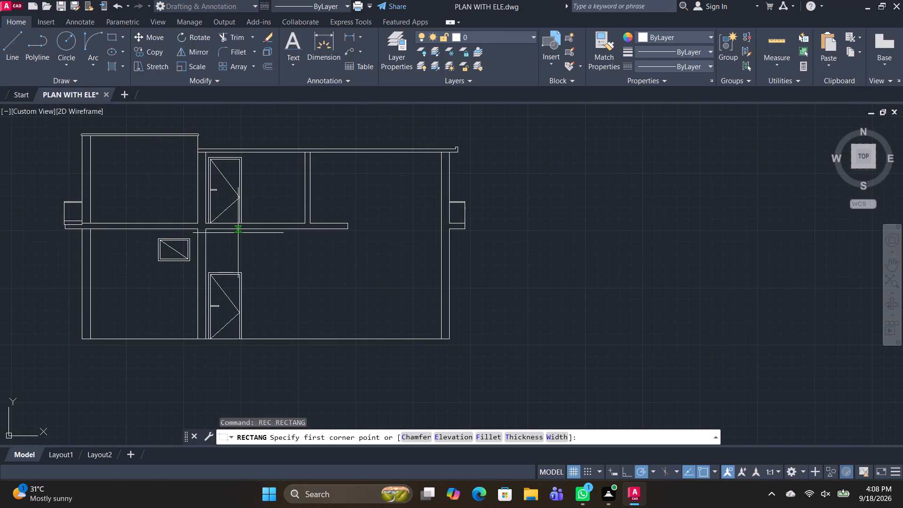
{"action": "scroll", "coordinate": [205, 227], "scroll_direction": "up", "scroll_amount": 3}
{"action": "scroll", "coordinate": [246, 286], "scroll_direction": "down", "scroll_amount": 2}
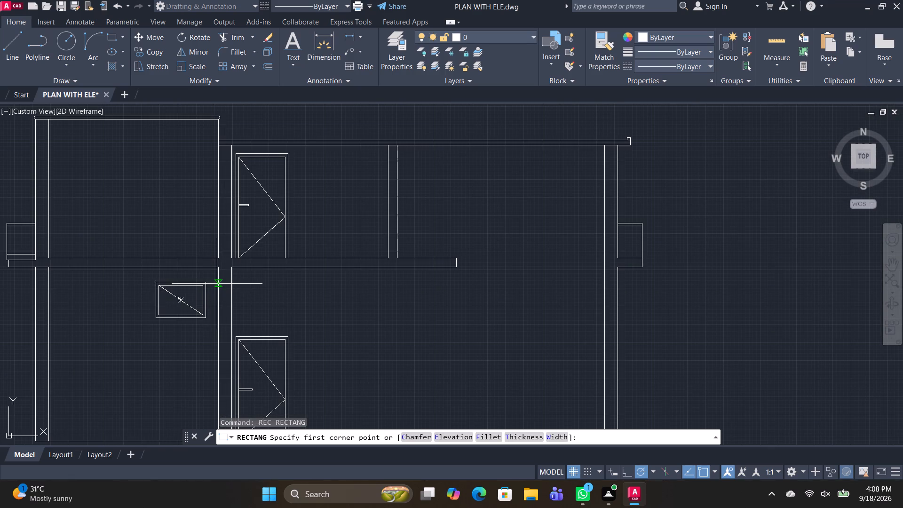
{"action": "left_click", "coordinate": [218, 284]}
{"action": "scroll", "coordinate": [223, 289], "scroll_direction": "up", "scroll_amount": 3}
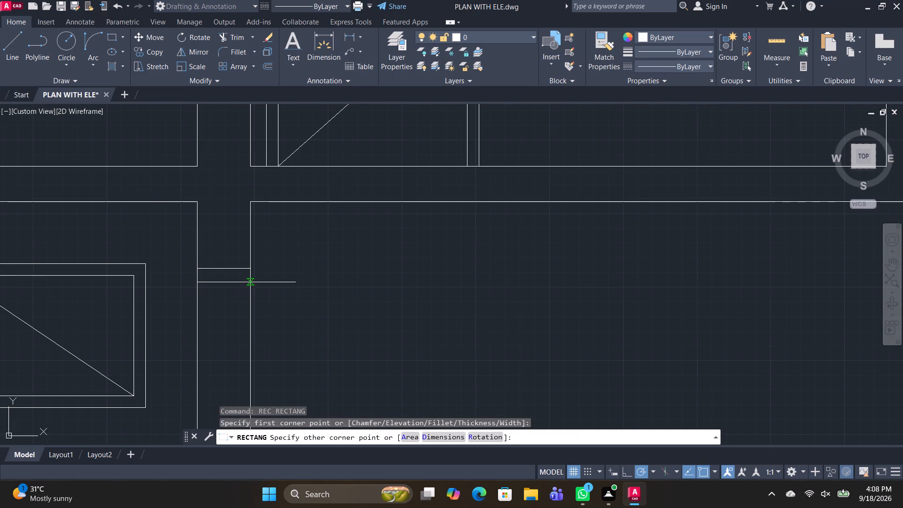
{"action": "left_click", "coordinate": [251, 281]}
{"action": "scroll", "coordinate": [328, 275], "scroll_direction": "down", "scroll_amount": 2}
{"action": "middle_click_drag", "start_coordinate": [294, 227], "coordinate": [293, 332]}
Draw a thin rectangle across the full width of the upper-floor middle wall beside the door, just below the roof slab.
{"action": "key", "text": "space"}
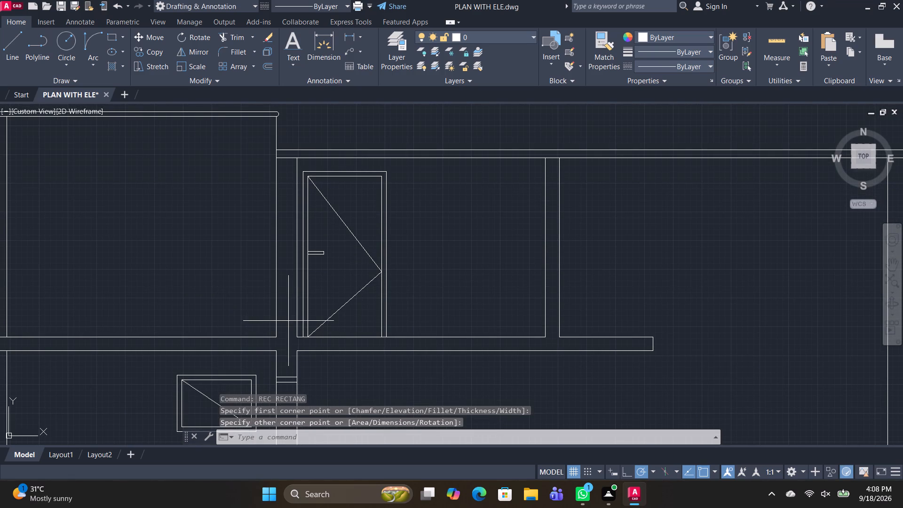
{"action": "middle_click_drag", "start_coordinate": [293, 196], "coordinate": [293, 216]}
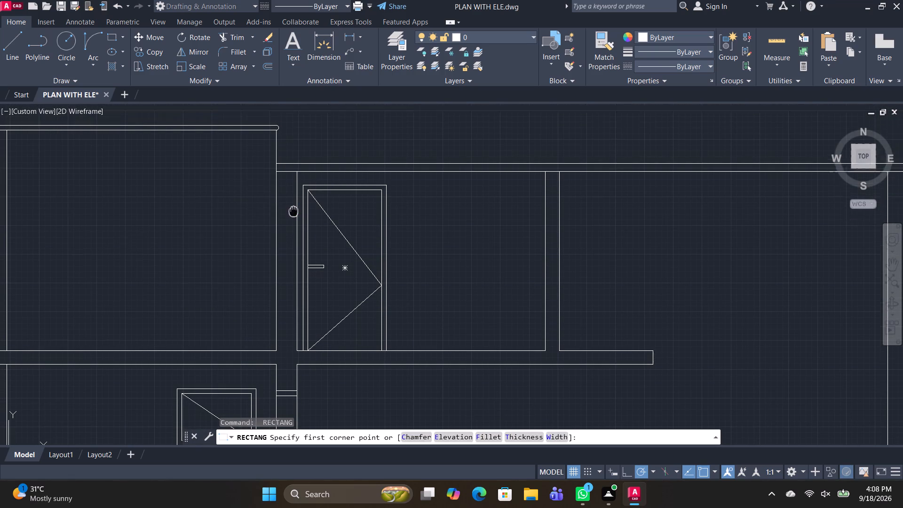
{"action": "middle_click_drag", "start_coordinate": [293, 216], "coordinate": [293, 228]}
{"action": "scroll", "coordinate": [293, 228], "scroll_direction": "up", "scroll_amount": 2}
{"action": "left_click", "coordinate": [248, 151]}
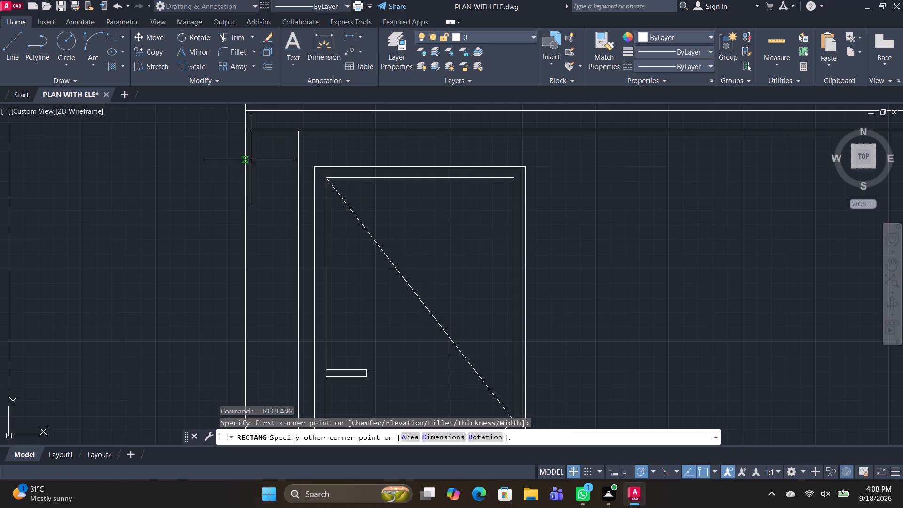
{"action": "left_click", "coordinate": [299, 159]}
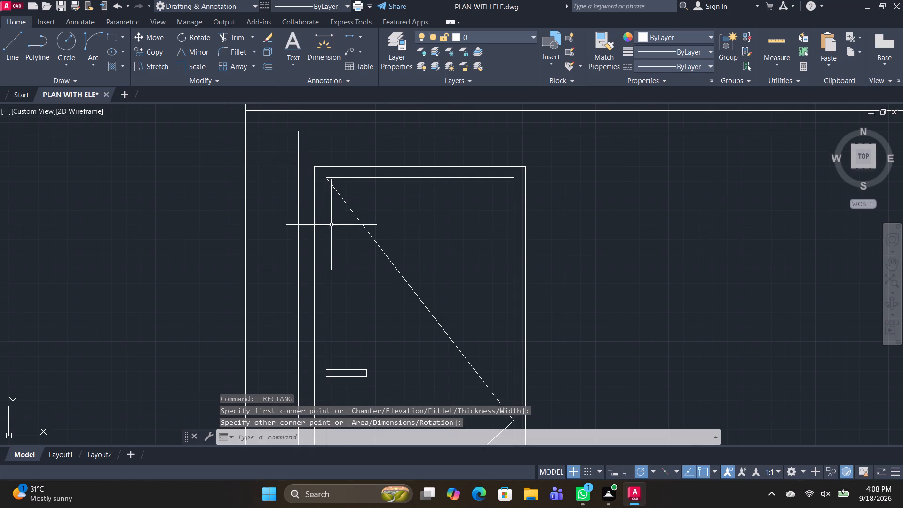
Draw a thin rectangle across the full width of the narrow upper-floor partition wall, just below the roof slab.
{"action": "scroll", "coordinate": [333, 228], "scroll_direction": "down", "scroll_amount": 3}
{"action": "middle_click_drag", "start_coordinate": [475, 257], "coordinate": [392, 238]}
{"action": "scroll", "coordinate": [404, 196], "scroll_direction": "up", "scroll_amount": 2}
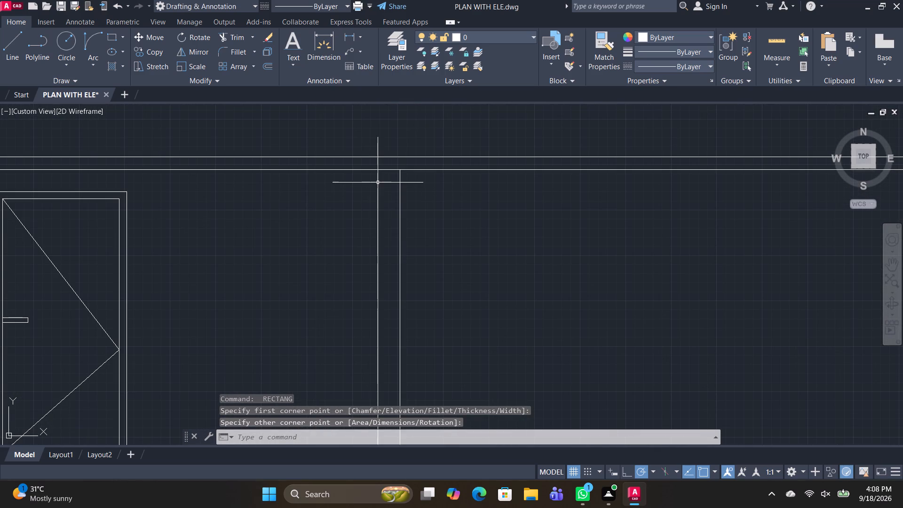
{"action": "key", "text": "space"}
{"action": "left_click", "coordinate": [378, 179]}
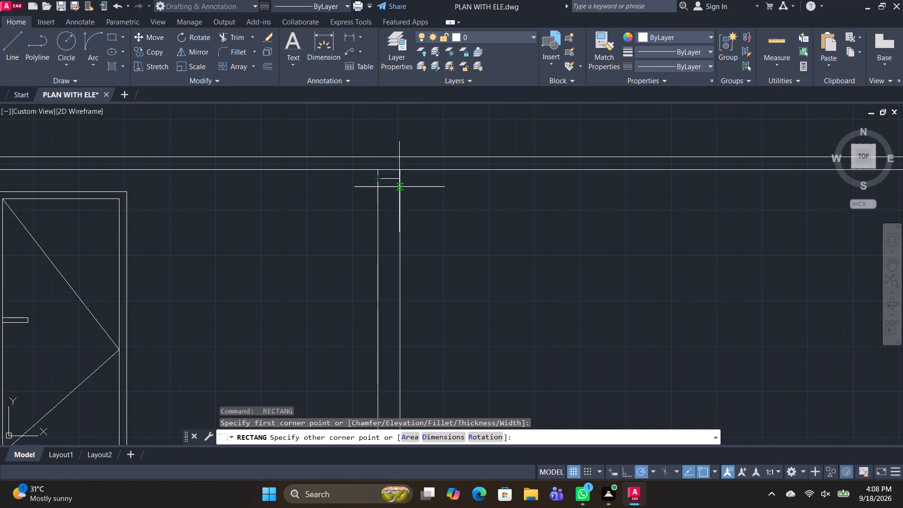
{"action": "left_click", "coordinate": [399, 186]}
{"action": "scroll", "coordinate": [436, 222], "scroll_direction": "down", "scroll_amount": 2}
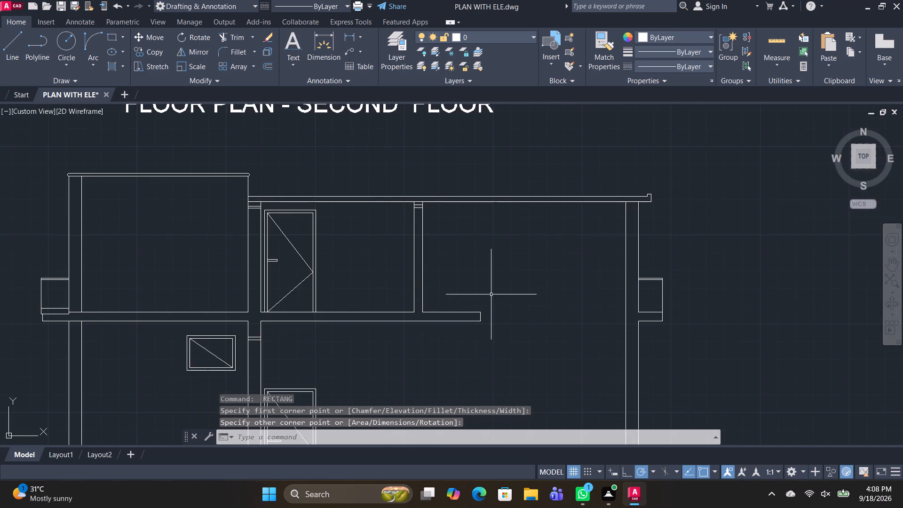
{"action": "middle_click_drag", "start_coordinate": [491, 294], "coordinate": [465, 270]}
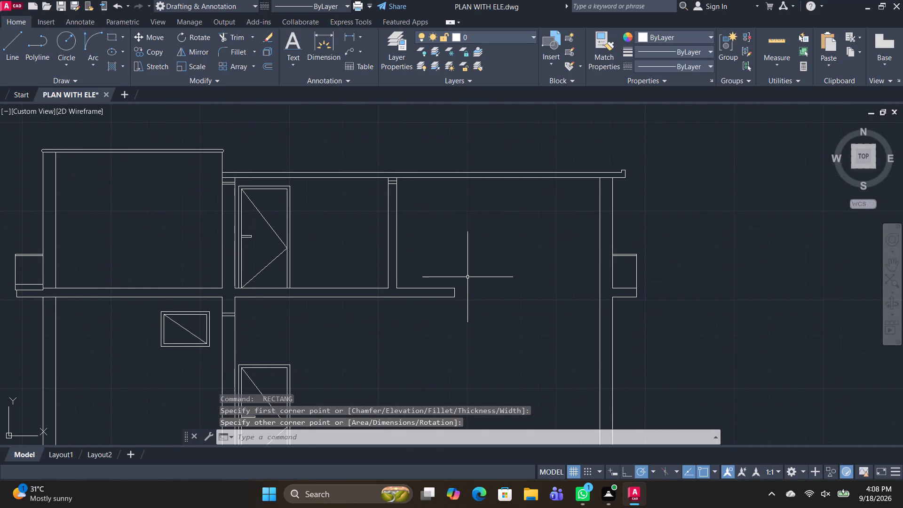
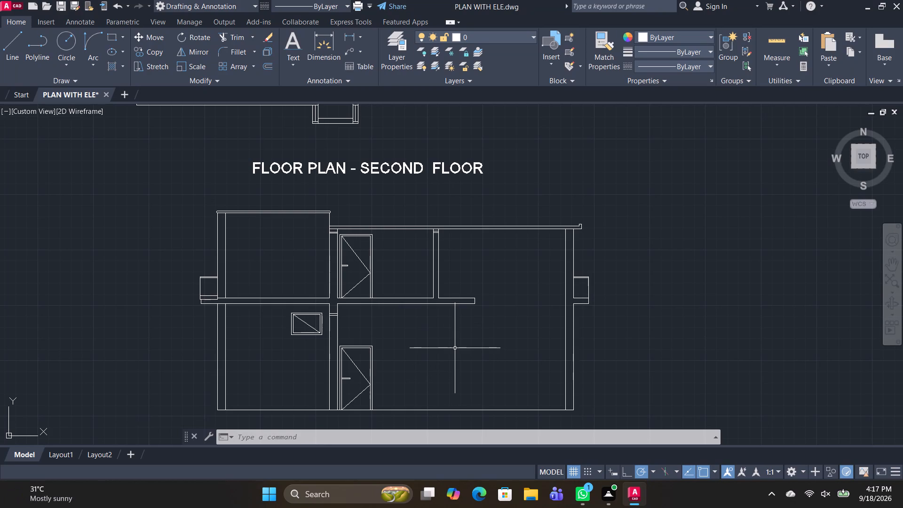
Copy the entire section drawing beneath the second floor plan and place the duplicate directly below the original.
{"action": "scroll", "coordinate": [411, 299], "scroll_direction": "down", "scroll_amount": 1}
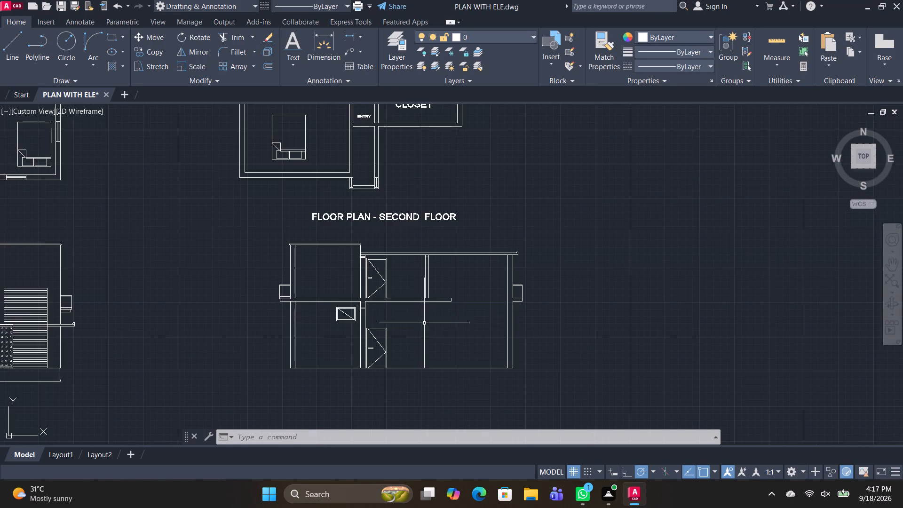
{"action": "middle_click_drag", "start_coordinate": [426, 327], "coordinate": [400, 275]}
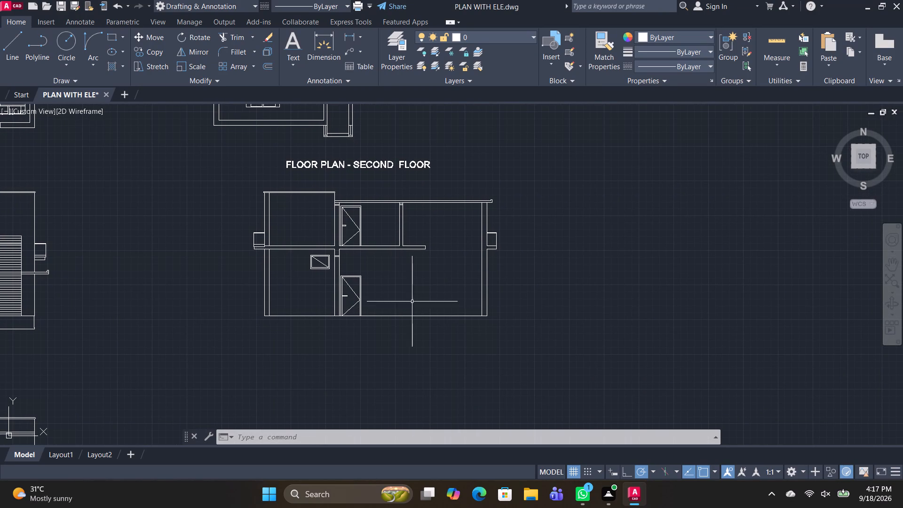
{"action": "left_click_drag", "start_coordinate": [526, 353], "coordinate": [522, 338]}
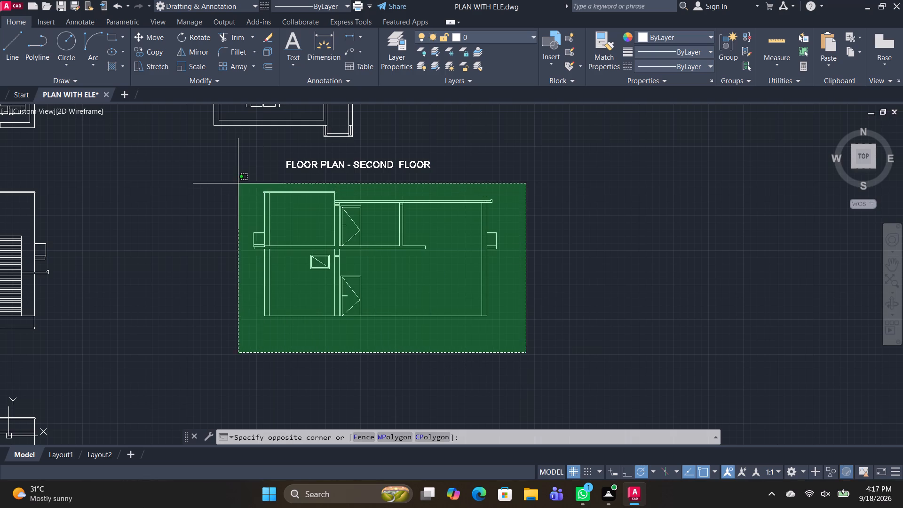
{"action": "left_click", "coordinate": [227, 183]}
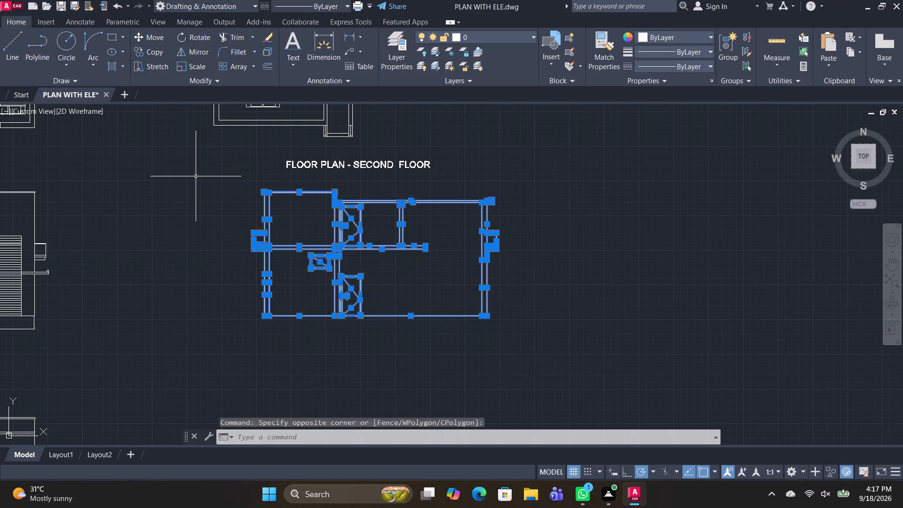
{"action": "type", "text": "CO"}
{"action": "key", "text": "space"}
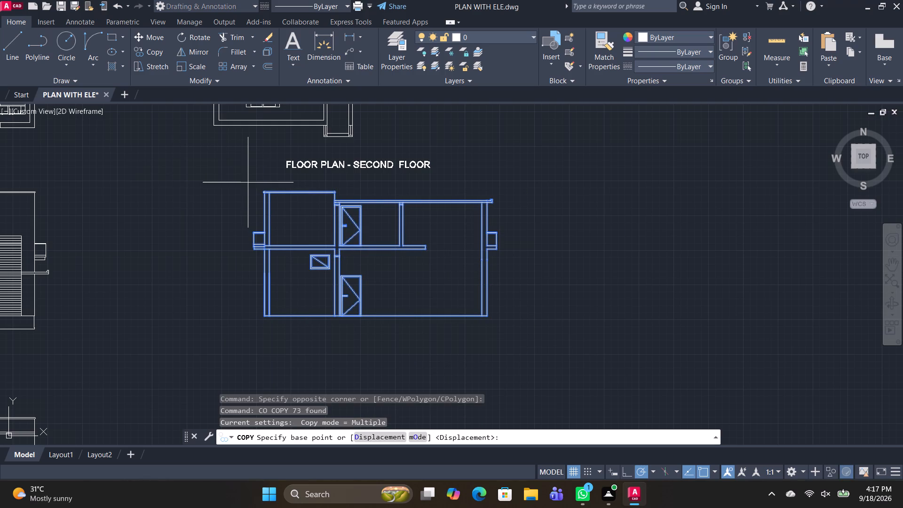
{"action": "left_click", "coordinate": [260, 192]}
{"action": "scroll", "coordinate": [268, 296], "scroll_direction": "down", "scroll_amount": 2}
{"action": "middle_click_drag", "start_coordinate": [266, 307], "coordinate": [259, 254]}
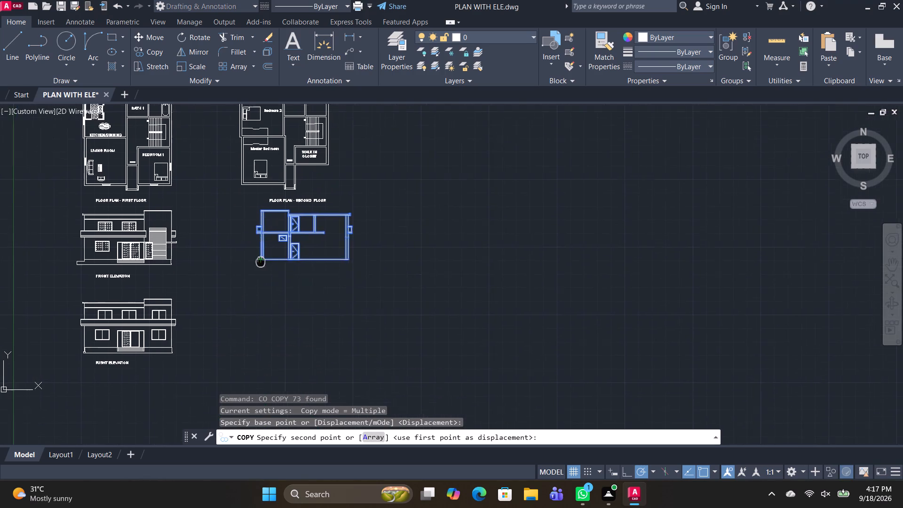
{"action": "middle_click_drag", "start_coordinate": [259, 254], "coordinate": [259, 253]}
{"action": "left_click", "coordinate": [262, 293]}
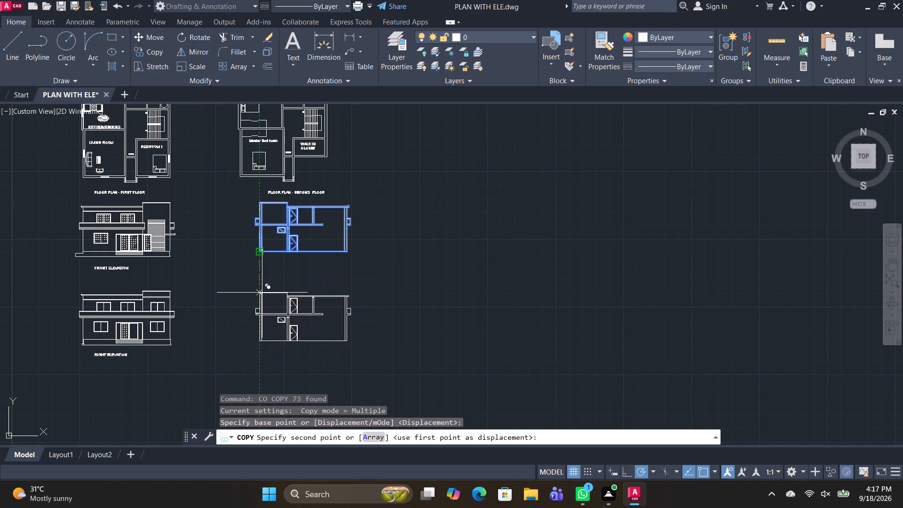
{"action": "key", "text": "space"}
Offset both ground line segments of the upper section drawing 1' downward.
{"action": "scroll", "coordinate": [321, 260], "scroll_direction": "up", "scroll_amount": 1}
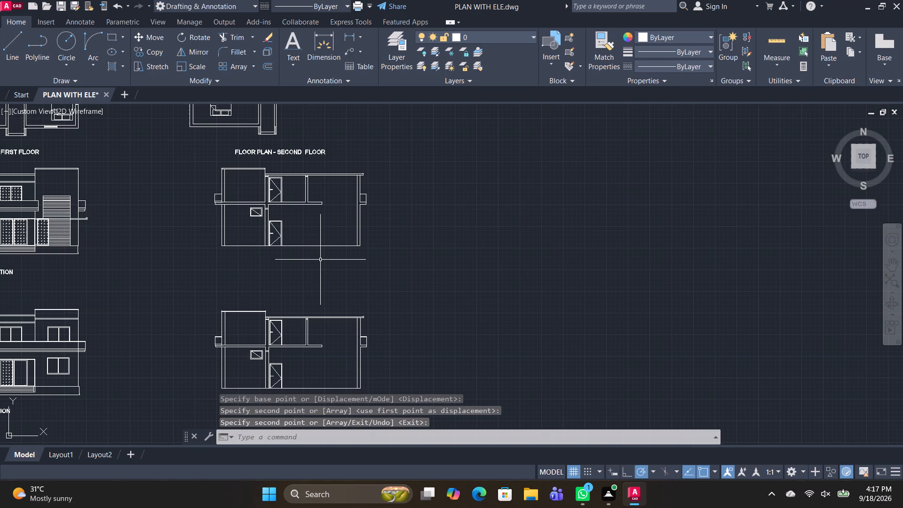
{"action": "scroll", "coordinate": [304, 255], "scroll_direction": "up", "scroll_amount": 1}
{"action": "type", "text": "O"}
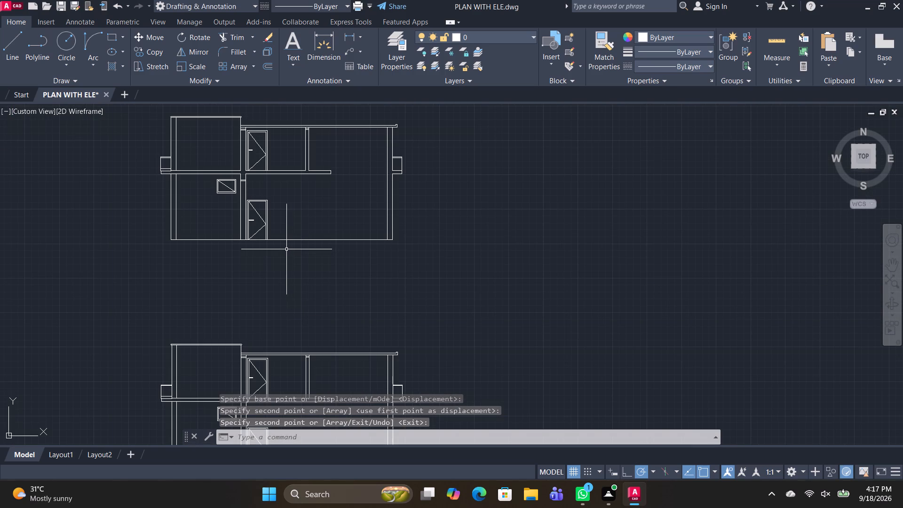
{"action": "key", "text": "space"}
{"action": "type", "text": "1'"}
{"action": "key", "text": "Return"}
{"action": "left_click", "coordinate": [300, 238]}
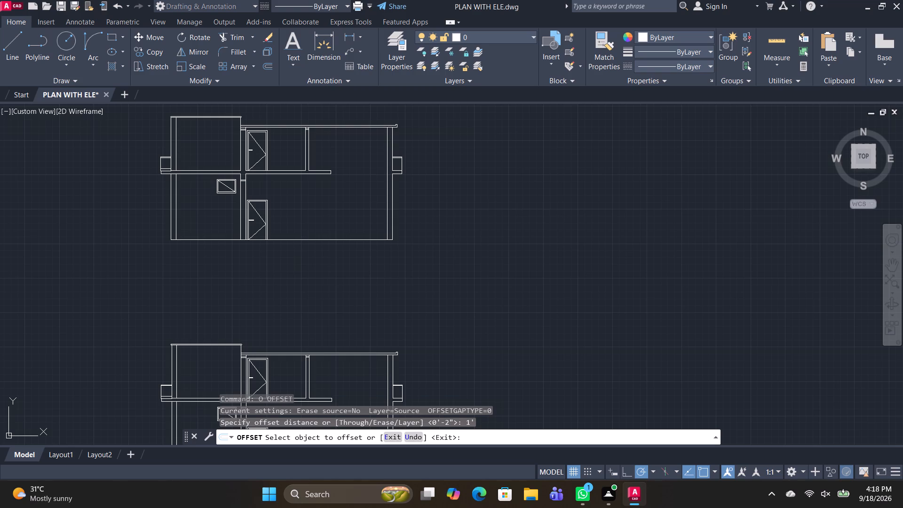
{"action": "left_click", "coordinate": [301, 240]}
{"action": "left_click", "coordinate": [301, 258]}
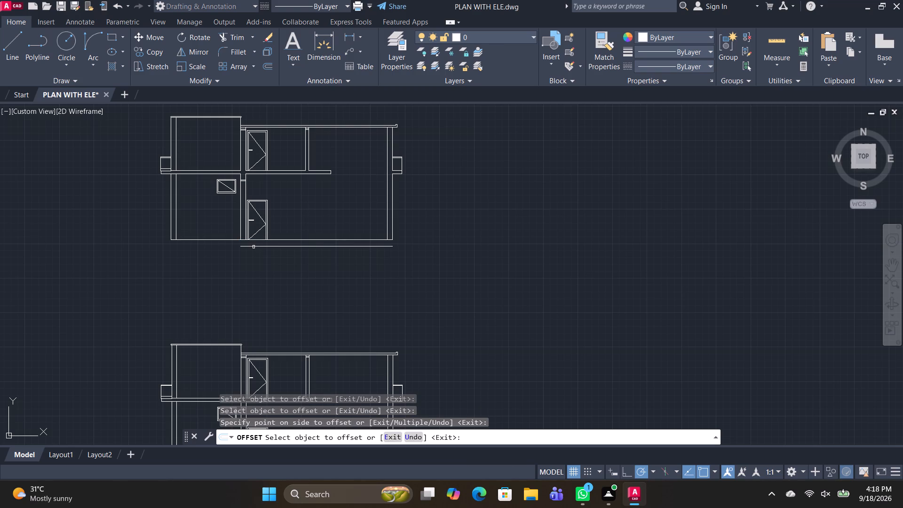
{"action": "left_click", "coordinate": [230, 239]}
{"action": "left_click", "coordinate": [229, 251]}
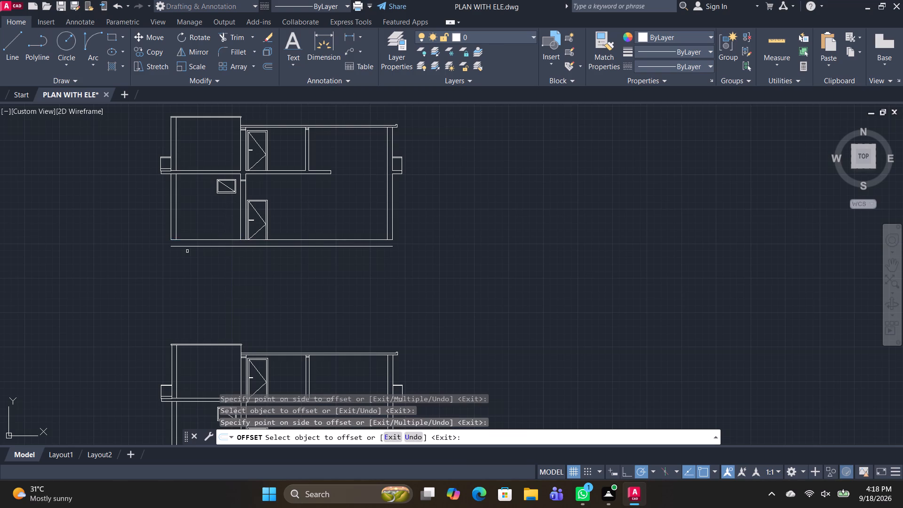
{"action": "scroll", "coordinate": [182, 250], "scroll_direction": "up", "scroll_amount": 3}
{"action": "scroll", "coordinate": [174, 262], "scroll_direction": "down", "scroll_amount": 1}
{"action": "middle_click_drag", "start_coordinate": [234, 277], "coordinate": [254, 224]}
{"action": "key", "text": "space"}
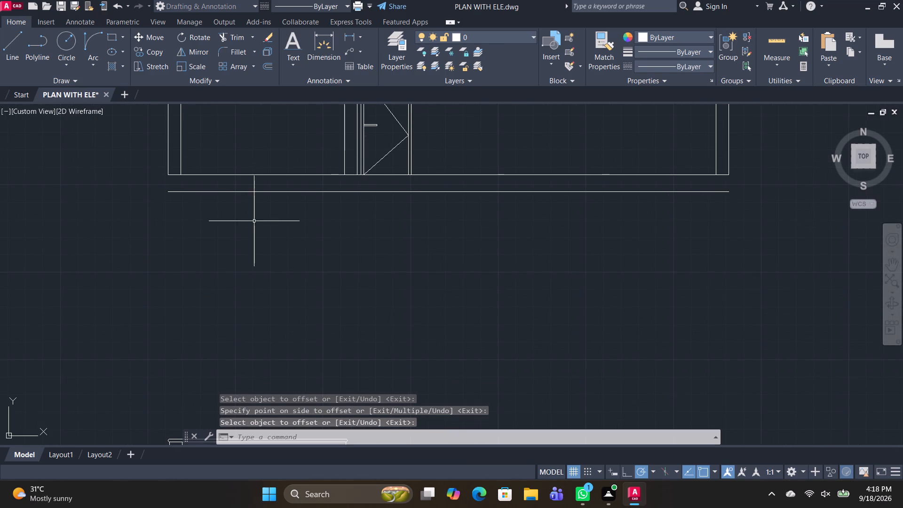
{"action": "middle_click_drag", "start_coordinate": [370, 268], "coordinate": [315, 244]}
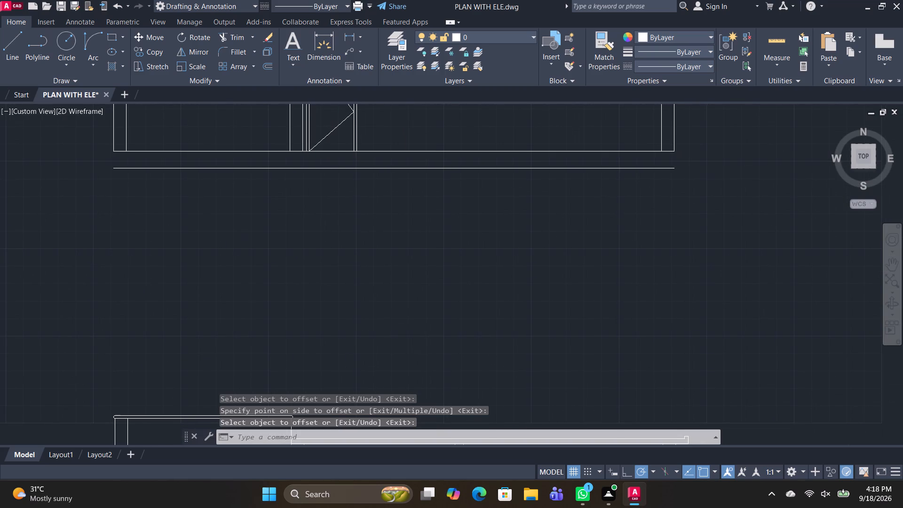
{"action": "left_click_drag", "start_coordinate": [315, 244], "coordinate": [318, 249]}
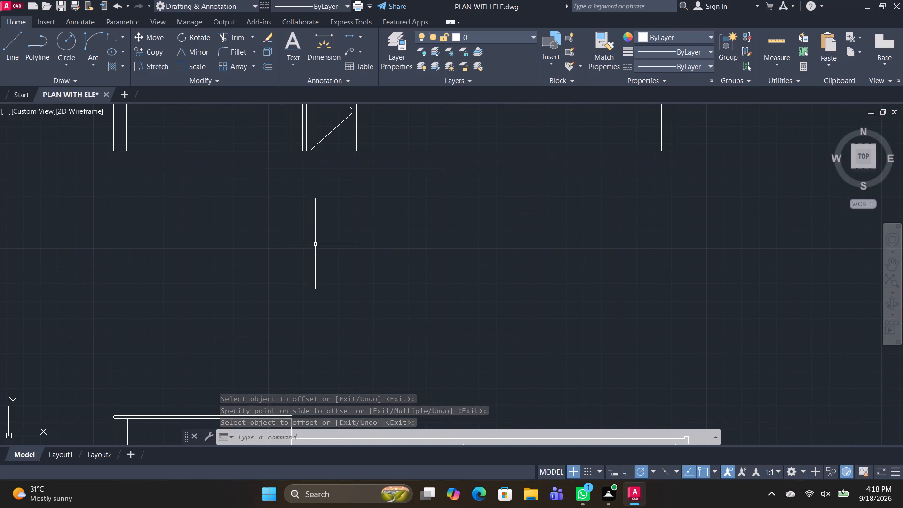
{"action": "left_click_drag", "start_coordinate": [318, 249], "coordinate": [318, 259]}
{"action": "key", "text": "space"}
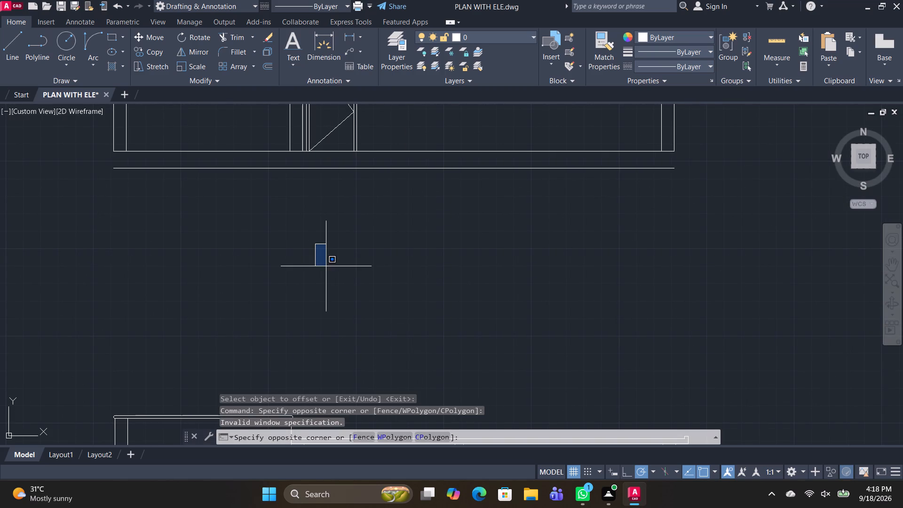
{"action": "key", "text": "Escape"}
Offset both new line segments below the ground line another 1' downward.
{"action": "key", "text": "space"}
{"action": "key", "text": "space"}
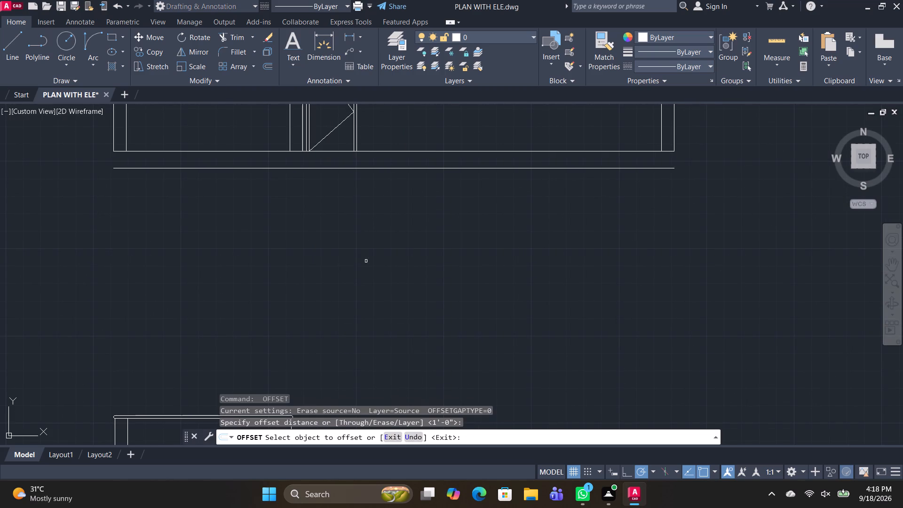
{"action": "left_click", "coordinate": [339, 170]}
{"action": "left_click", "coordinate": [341, 189]}
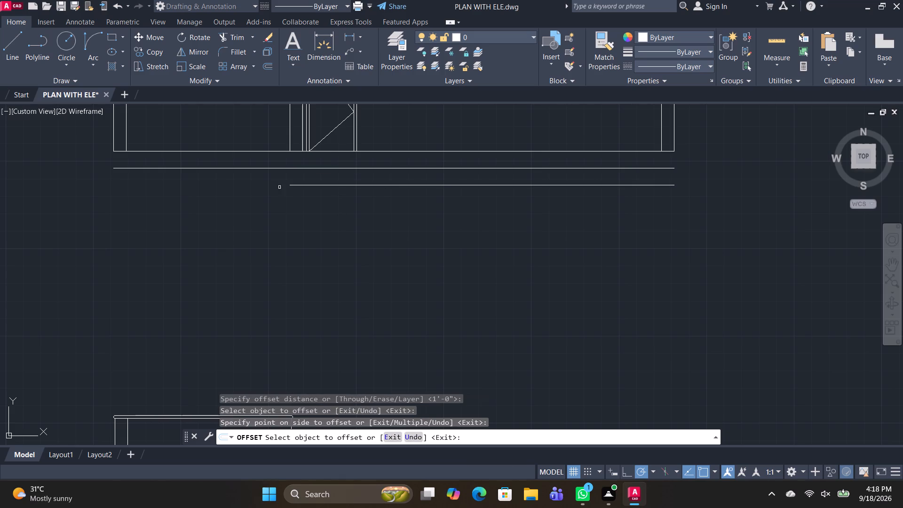
{"action": "left_click", "coordinate": [265, 167]}
{"action": "left_click", "coordinate": [257, 192]}
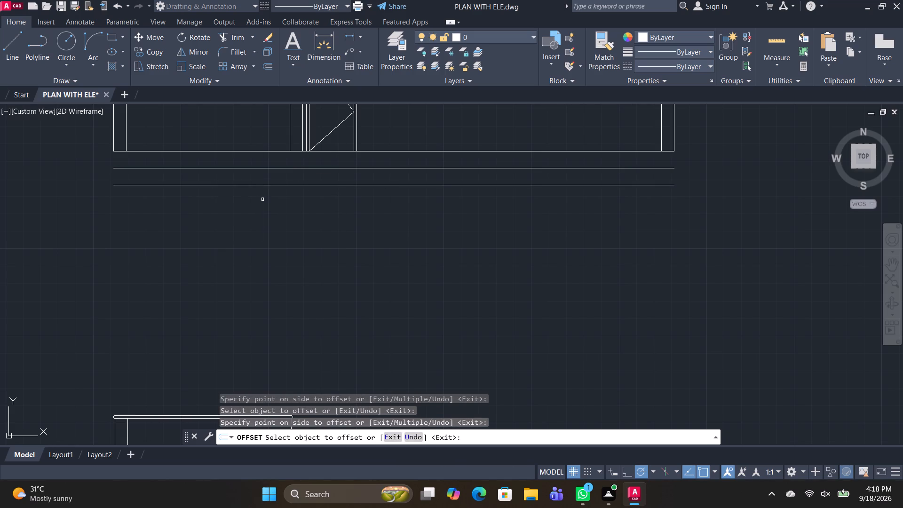
{"action": "key", "text": "Escape"}
Extend both faces of the left exterior wall down to the lowest line and trim the middle line between them.
{"action": "key", "text": "t"}
{"action": "type", "text": "R"}
{"action": "key", "text": "space"}
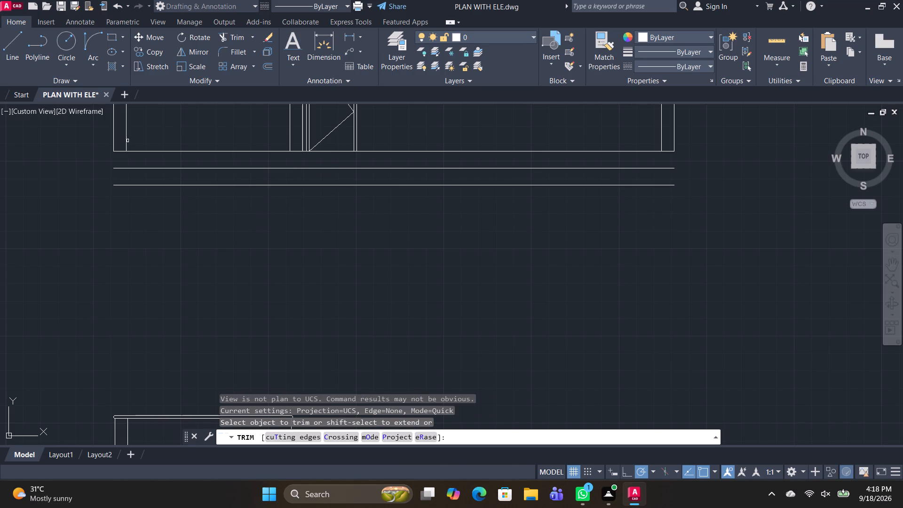
{"action": "left_click", "coordinate": [113, 137], "text": "shift"}
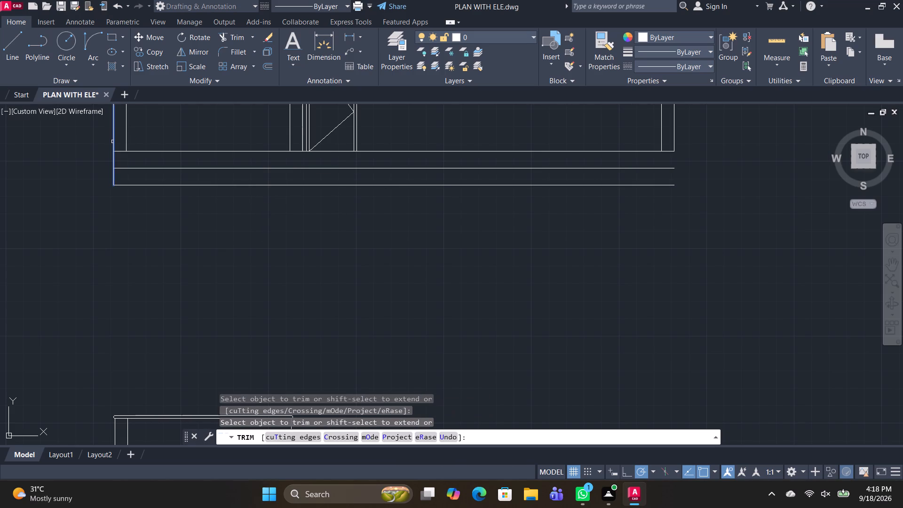
{"action": "left_click", "coordinate": [112, 142], "text": "shift"}
{"action": "left_click", "coordinate": [126, 148], "text": "shift"}
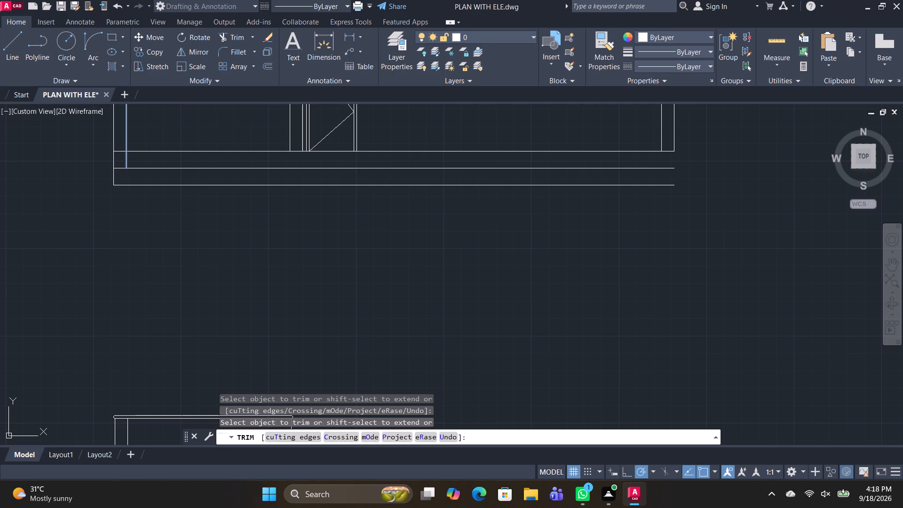
{"action": "left_click", "coordinate": [126, 159], "text": "shift"}
{"action": "left_click", "coordinate": [122, 167]}
{"action": "scroll", "coordinate": [136, 180], "scroll_direction": "up", "scroll_amount": 2}
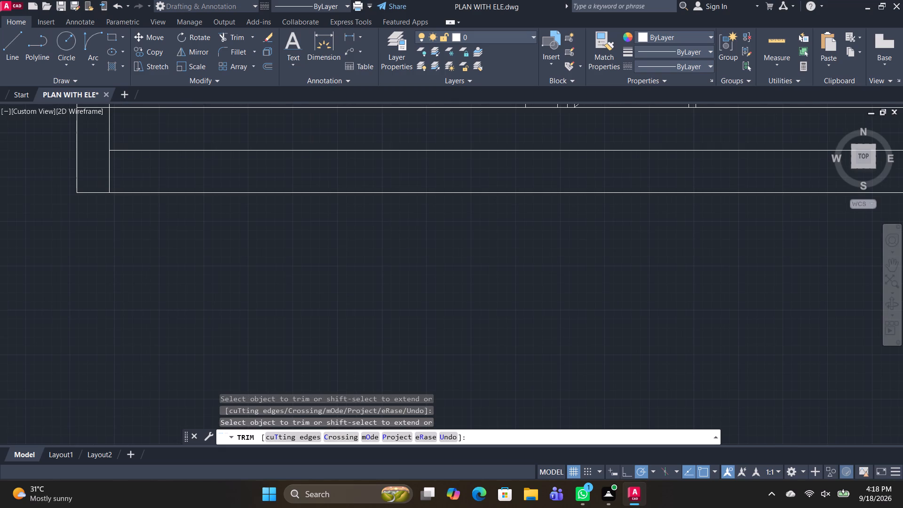
{"action": "key", "text": "space"}
Draw a small footing step from the lowest line up and across to the left wall's inner face.
{"action": "type", "text": "L"}
{"action": "key", "text": "space"}
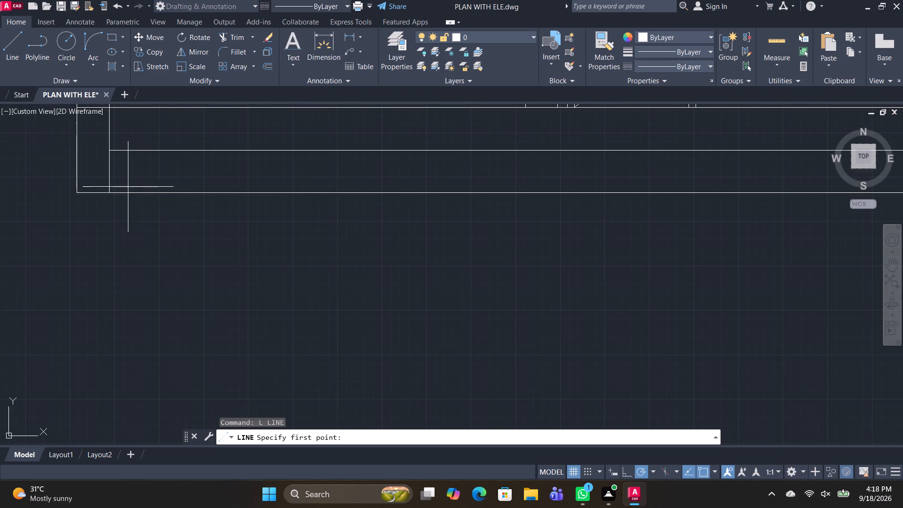
{"action": "scroll", "coordinate": [127, 187], "scroll_direction": "up", "scroll_amount": 2}
{"action": "middle_click_drag", "start_coordinate": [124, 195], "coordinate": [272, 224]}
{"action": "scroll", "coordinate": [261, 222], "scroll_direction": "down", "scroll_amount": 1}
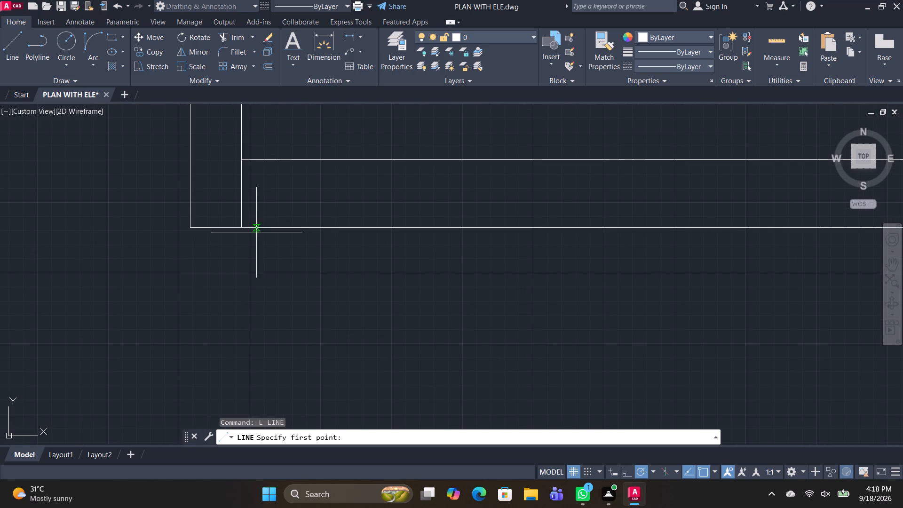
{"action": "left_click", "coordinate": [256, 227]}
{"action": "left_click", "coordinate": [254, 205]}
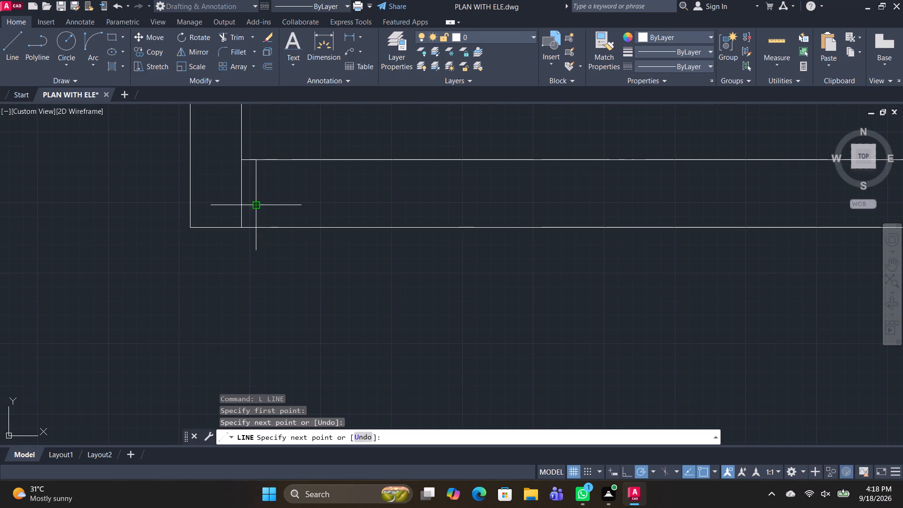
{"action": "left_click", "coordinate": [242, 206]}
{"action": "key", "text": "space"}
Trim the left wall's inner face line below the footing step.
{"action": "type", "text": "T"}
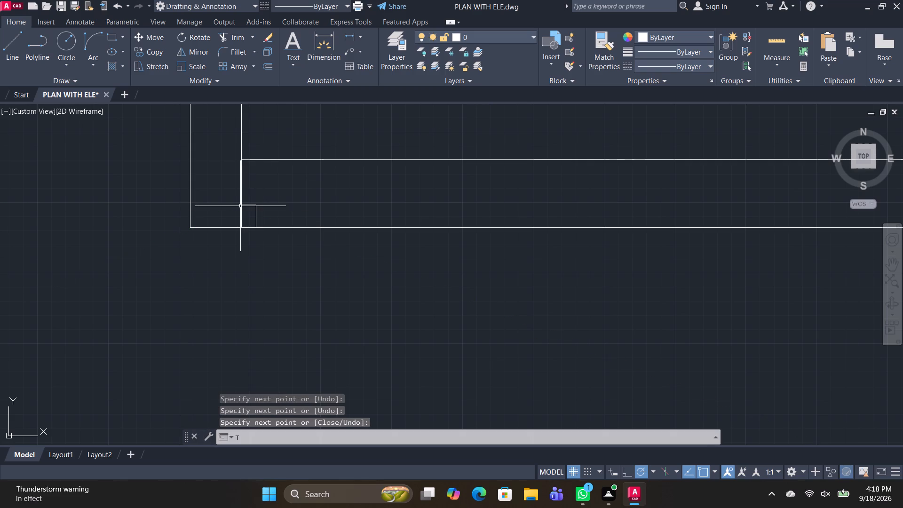
{"action": "key", "text": "r"}
{"action": "key", "text": "space"}
{"action": "left_click", "coordinate": [242, 215]}
{"action": "scroll", "coordinate": [330, 214], "scroll_direction": "down", "scroll_amount": 3}
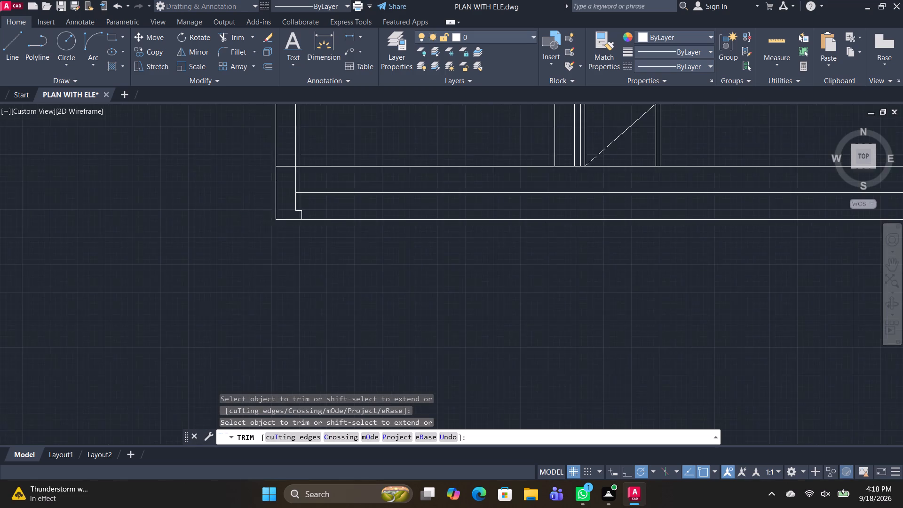
{"action": "middle_click_drag", "start_coordinate": [348, 211], "coordinate": [303, 229]}
{"action": "scroll", "coordinate": [225, 236], "scroll_direction": "up", "scroll_amount": 2}
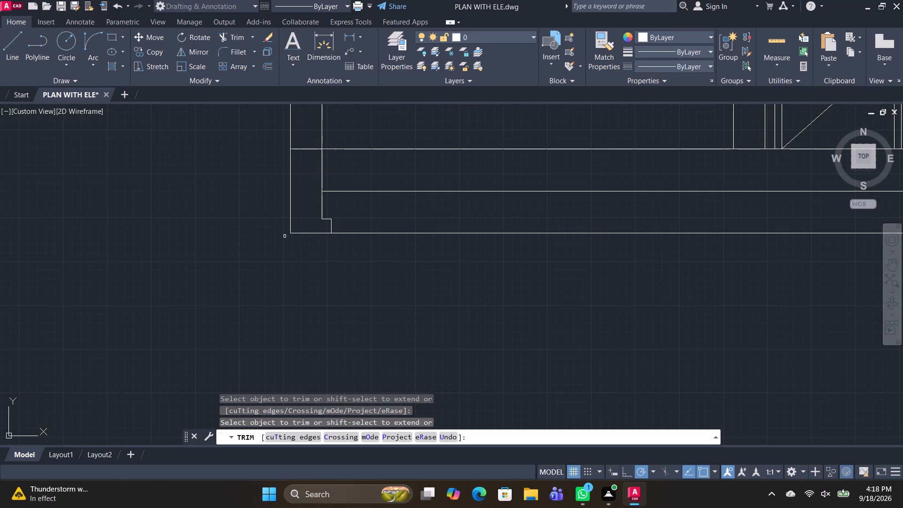
{"action": "key", "text": "space"}
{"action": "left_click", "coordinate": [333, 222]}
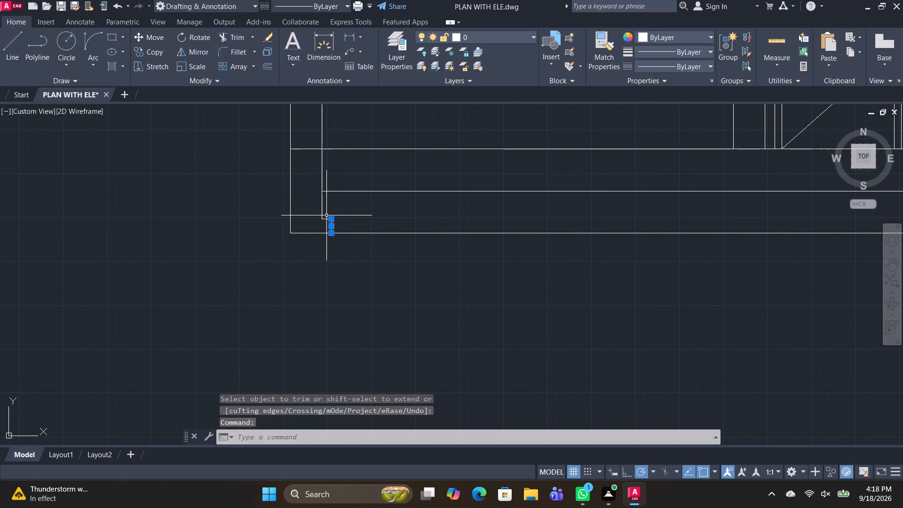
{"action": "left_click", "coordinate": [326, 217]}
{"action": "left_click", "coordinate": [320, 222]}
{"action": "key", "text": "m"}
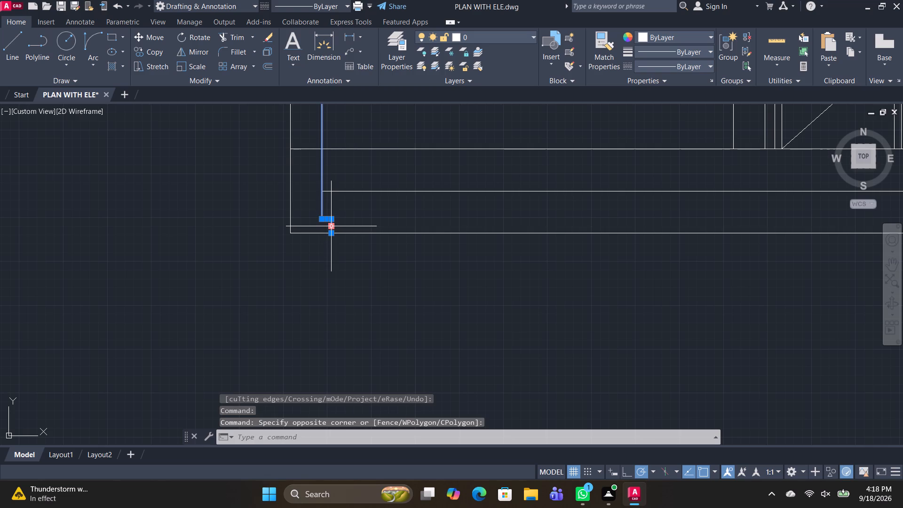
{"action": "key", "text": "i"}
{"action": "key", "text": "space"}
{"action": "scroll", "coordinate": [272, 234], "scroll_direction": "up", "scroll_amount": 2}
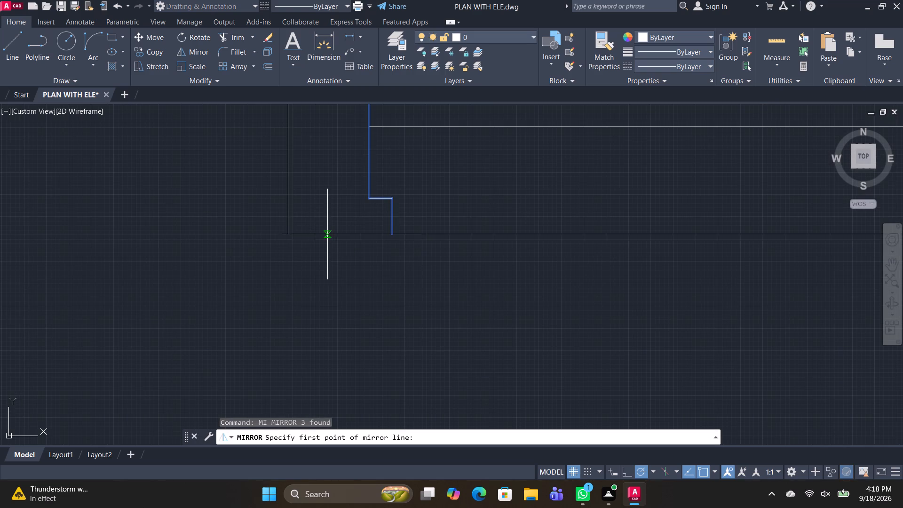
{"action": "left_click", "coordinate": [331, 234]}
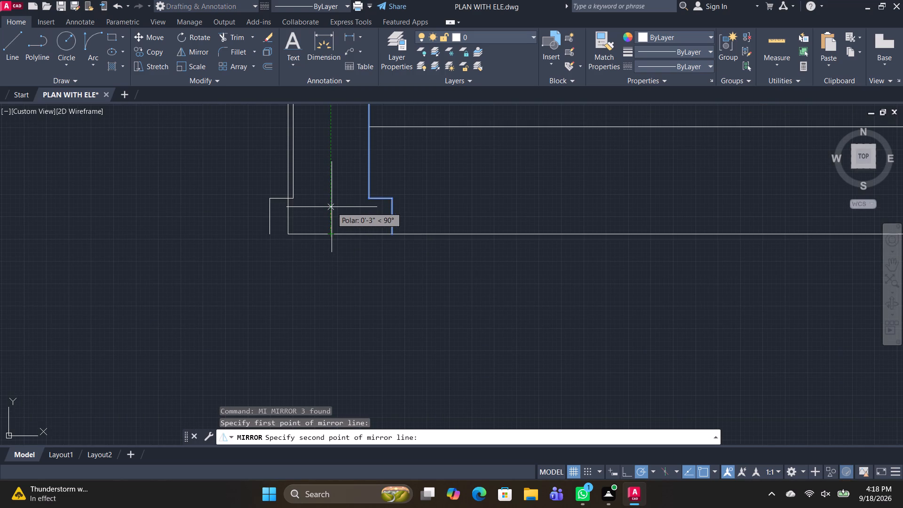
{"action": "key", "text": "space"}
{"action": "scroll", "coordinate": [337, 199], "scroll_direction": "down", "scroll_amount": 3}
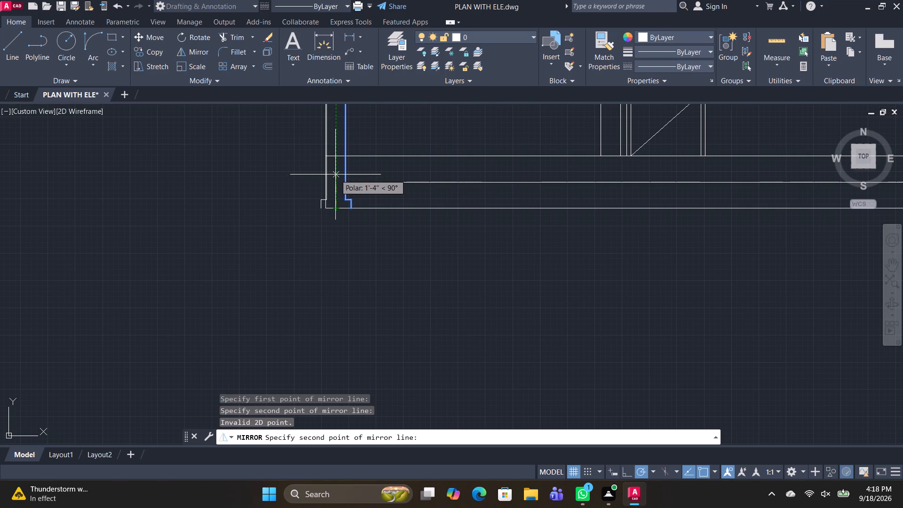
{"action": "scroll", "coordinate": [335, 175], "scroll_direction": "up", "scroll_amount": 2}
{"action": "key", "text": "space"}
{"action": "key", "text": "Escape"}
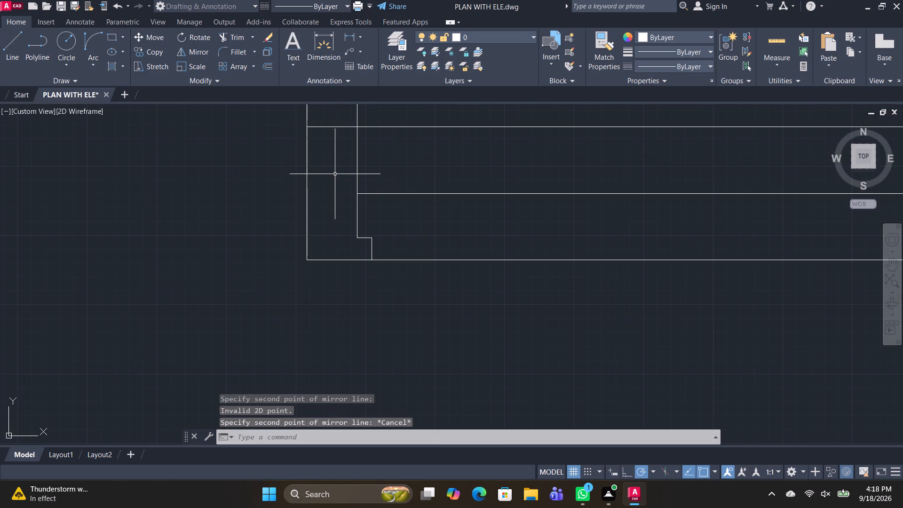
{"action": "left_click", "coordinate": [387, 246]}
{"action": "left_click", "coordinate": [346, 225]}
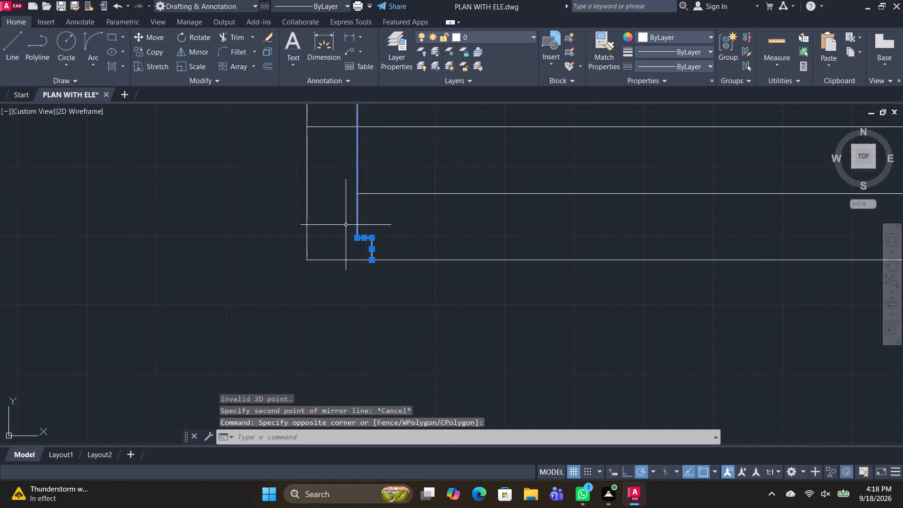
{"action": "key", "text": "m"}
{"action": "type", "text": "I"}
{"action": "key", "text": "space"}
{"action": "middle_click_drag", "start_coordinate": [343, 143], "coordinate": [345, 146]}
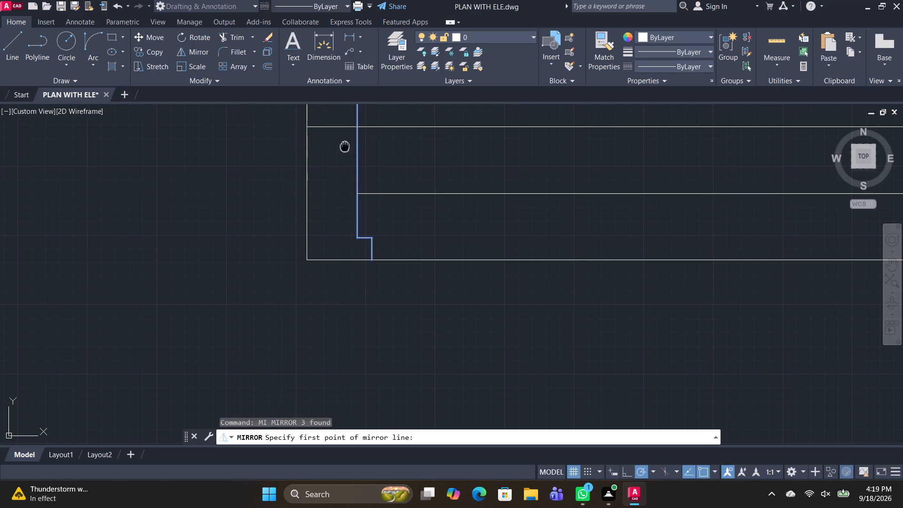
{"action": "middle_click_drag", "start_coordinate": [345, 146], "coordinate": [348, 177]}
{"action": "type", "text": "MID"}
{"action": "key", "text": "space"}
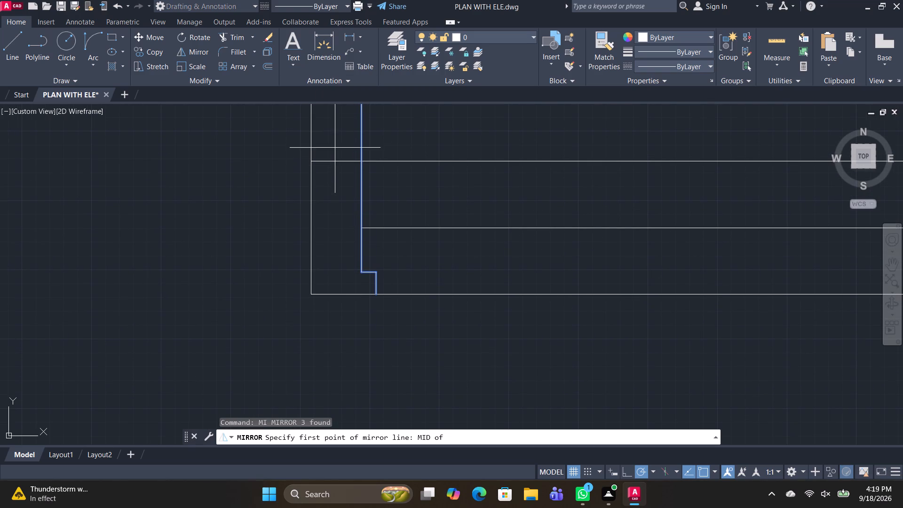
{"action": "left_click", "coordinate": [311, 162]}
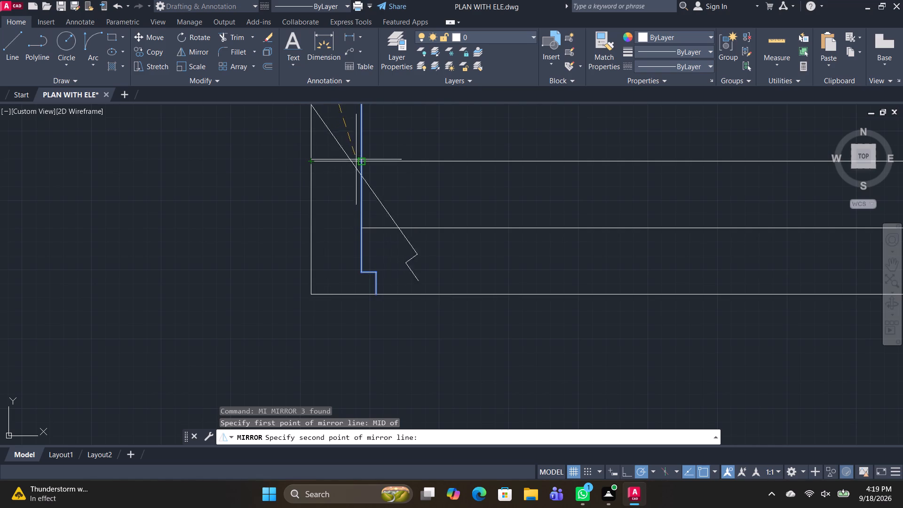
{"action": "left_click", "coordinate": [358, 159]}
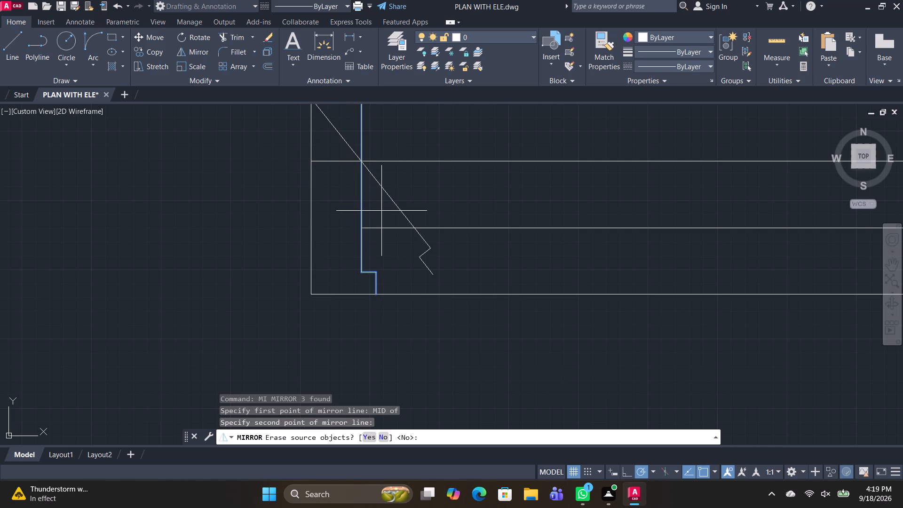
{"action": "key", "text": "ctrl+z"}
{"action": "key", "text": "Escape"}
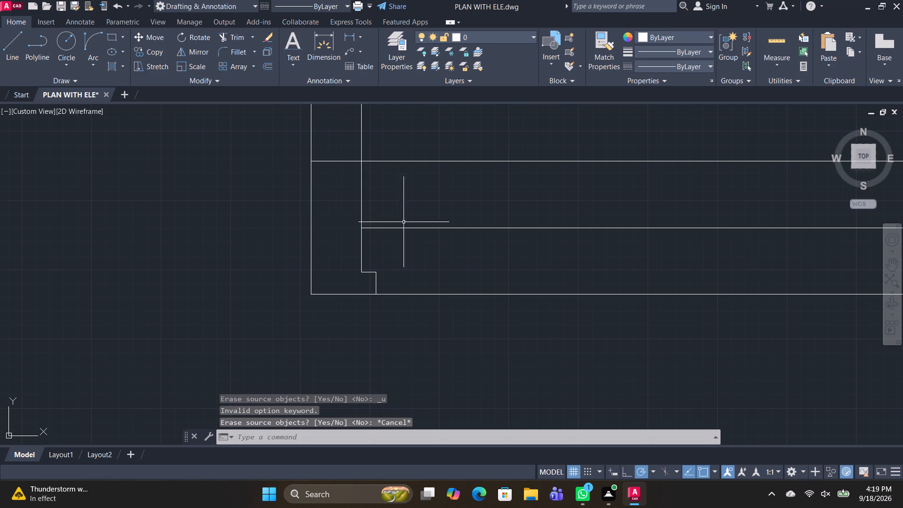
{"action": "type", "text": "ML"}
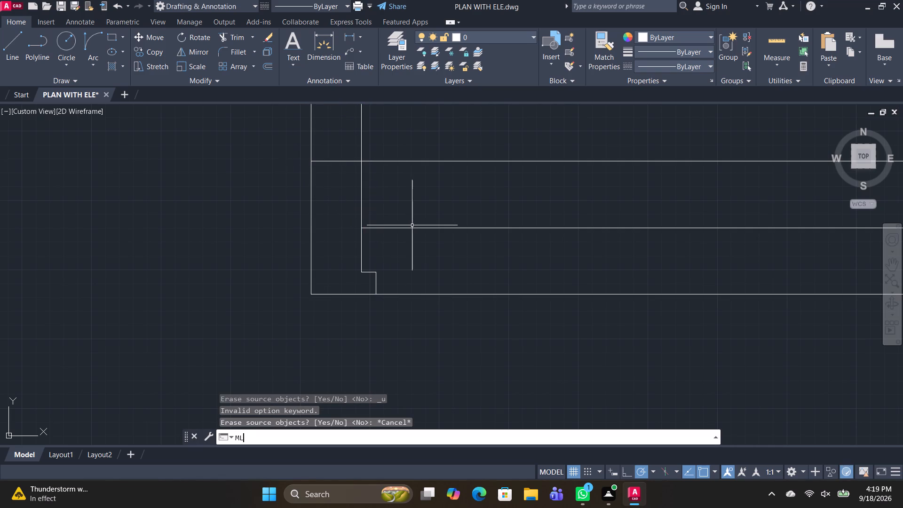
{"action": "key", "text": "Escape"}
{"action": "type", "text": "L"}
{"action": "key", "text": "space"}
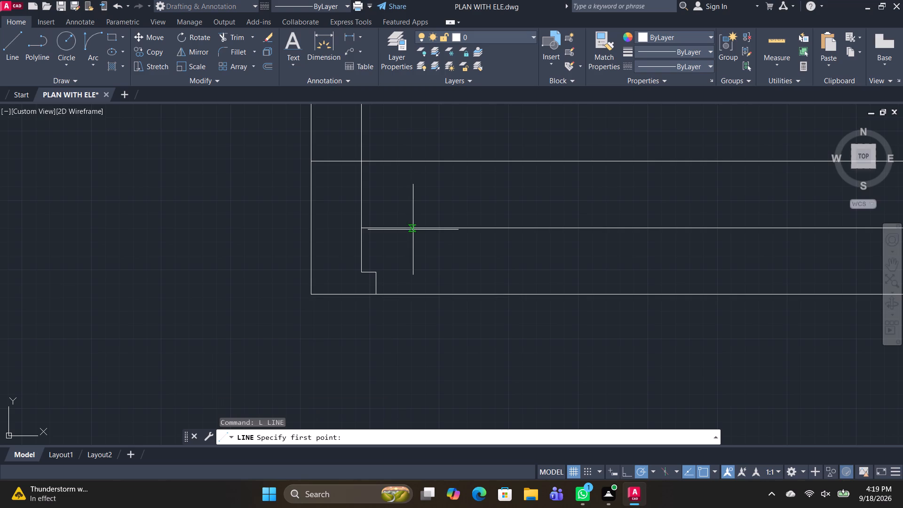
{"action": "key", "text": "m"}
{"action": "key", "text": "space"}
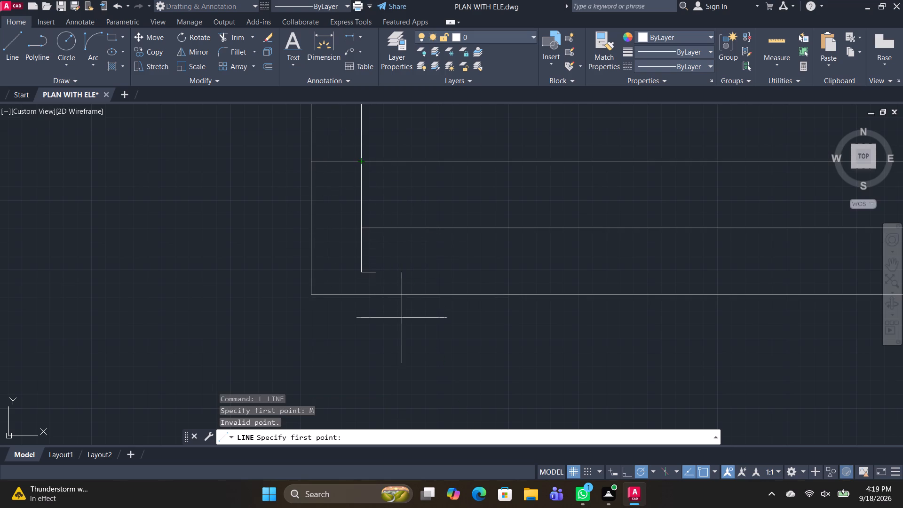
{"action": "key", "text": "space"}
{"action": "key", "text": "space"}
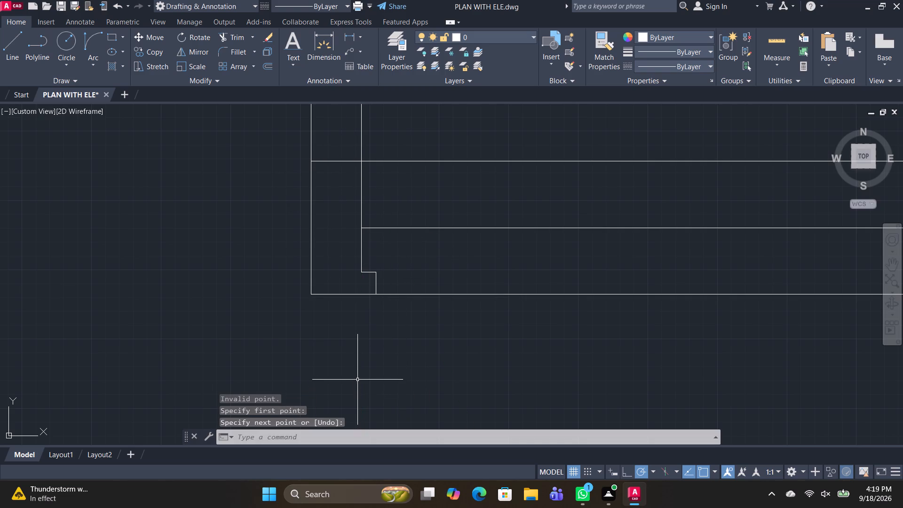
Draw a short line across the left exterior wall between its two faces, along the line directly below the door.
{"action": "key", "text": "l"}
{"action": "key", "text": "space"}
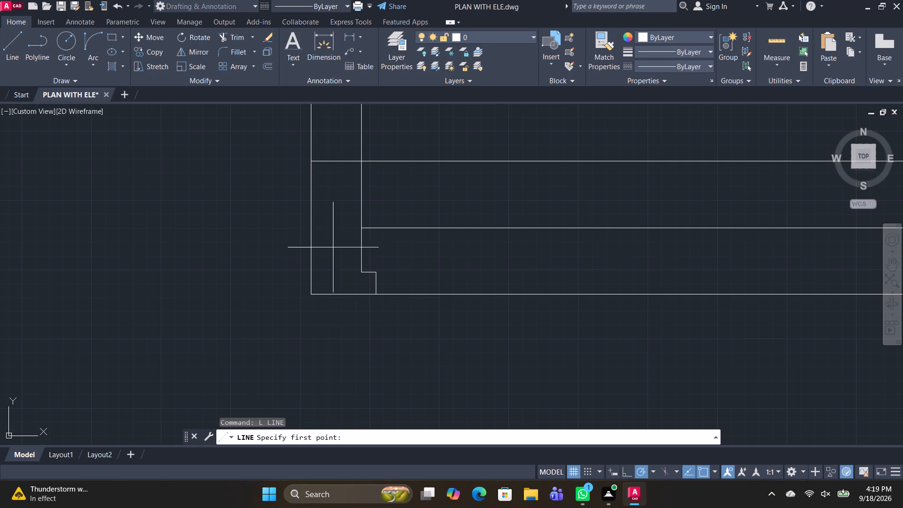
{"action": "left_click", "coordinate": [360, 164]}
{"action": "left_click", "coordinate": [310, 162]}
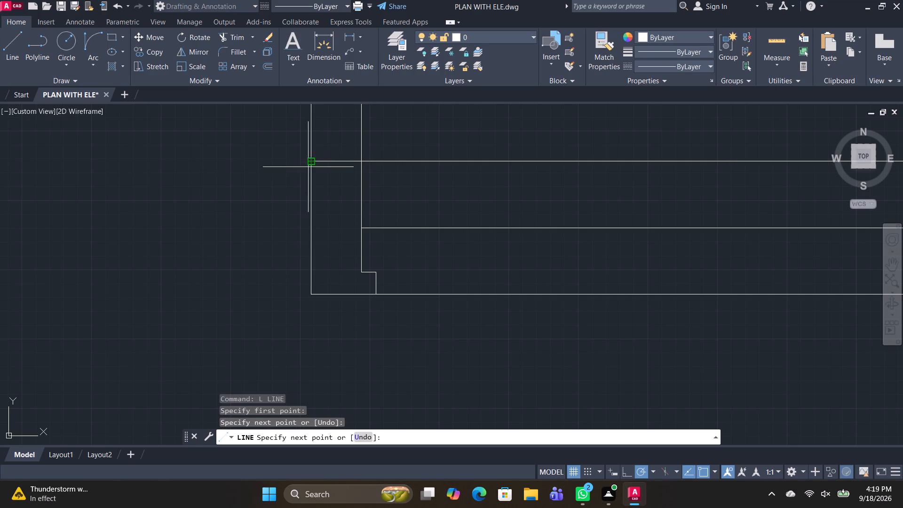
{"action": "key", "text": "space"}
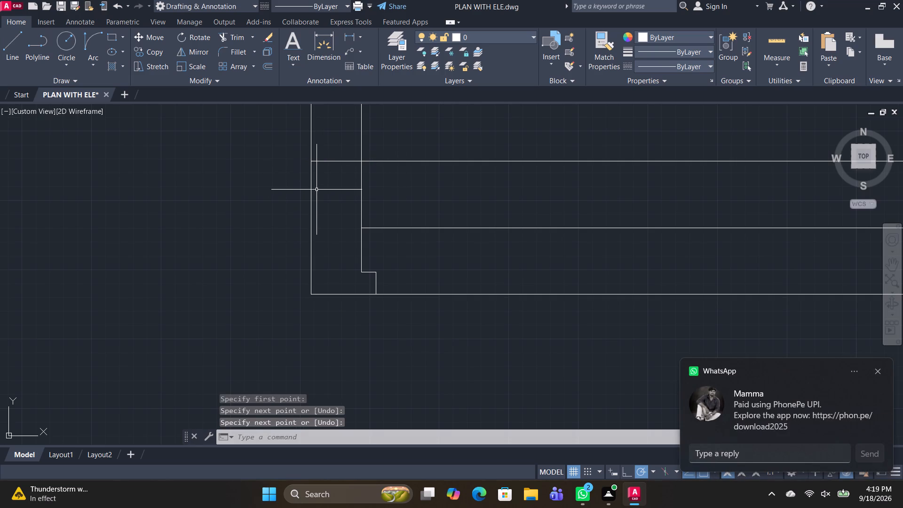
Mirror the footing step and inner face line about the left wall's vertical centre line, keeping the originals.
{"action": "type", "text": "MI"}
{"action": "key", "text": "space"}
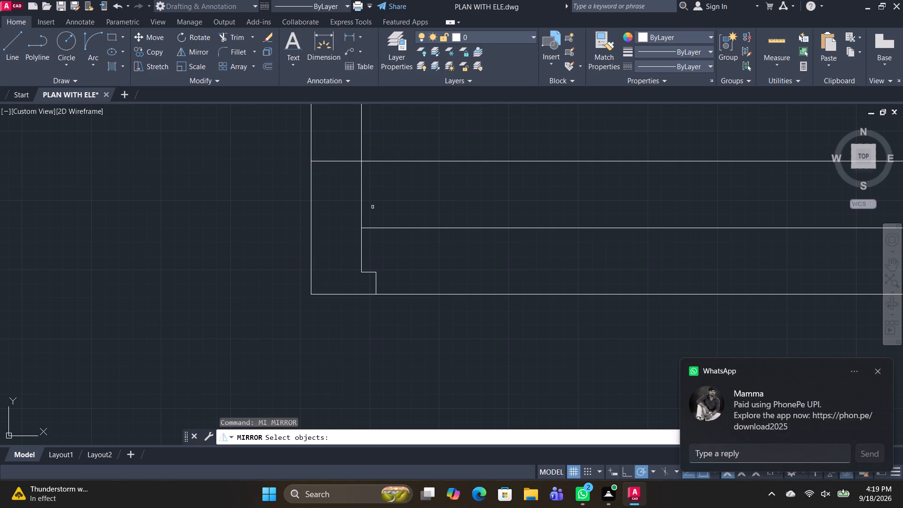
{"action": "left_click", "coordinate": [393, 285]}
{"action": "left_click", "coordinate": [352, 254]}
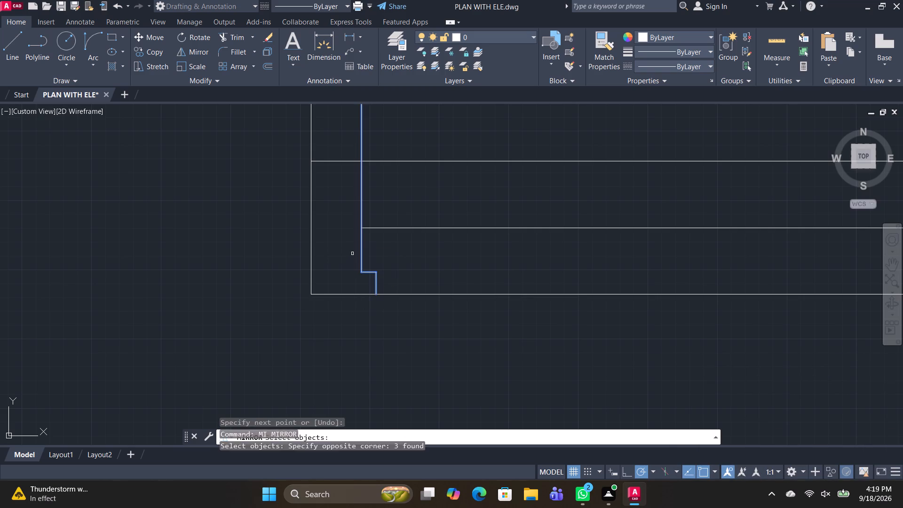
{"action": "key", "text": "space"}
{"action": "left_click", "coordinate": [338, 163]}
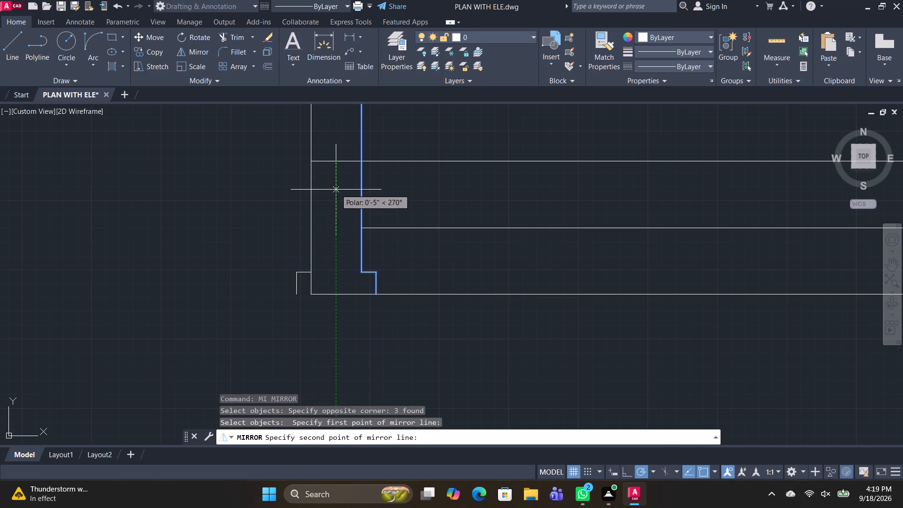
{"action": "left_click", "coordinate": [335, 194]}
{"action": "key", "text": "space"}
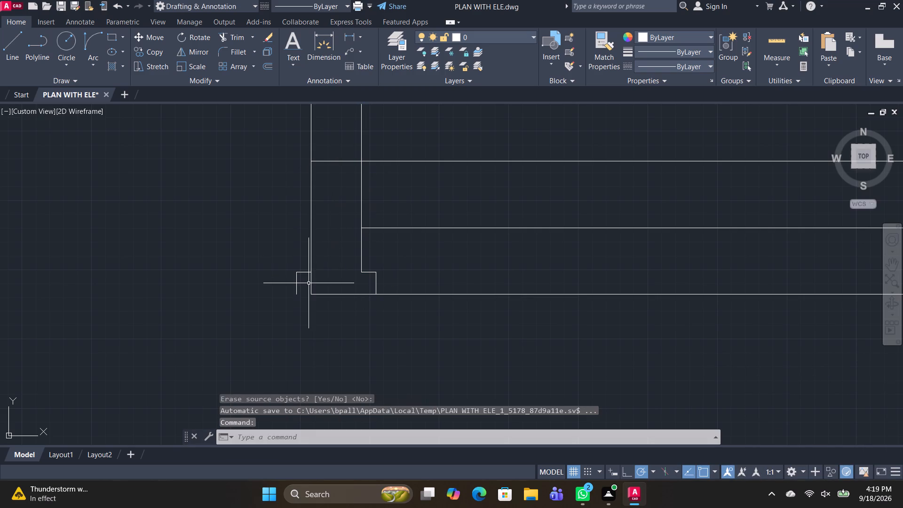
Extend the lowest line to the mirrored footing step's outer edge and trim the wall's outer face below that step.
{"action": "scroll", "coordinate": [321, 273], "scroll_direction": "down", "scroll_amount": 1}
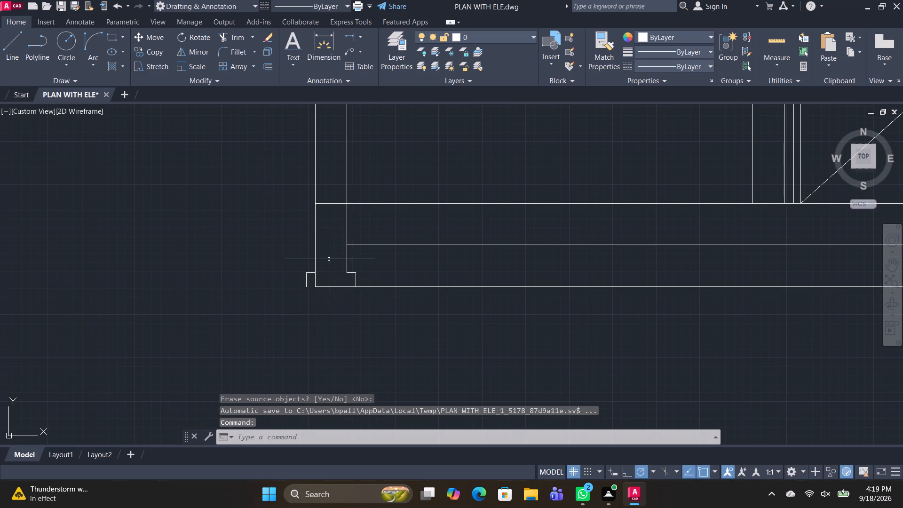
{"action": "middle_click_drag", "start_coordinate": [328, 259], "coordinate": [313, 271]}
{"action": "scroll", "coordinate": [299, 255], "scroll_direction": "down", "scroll_amount": 1}
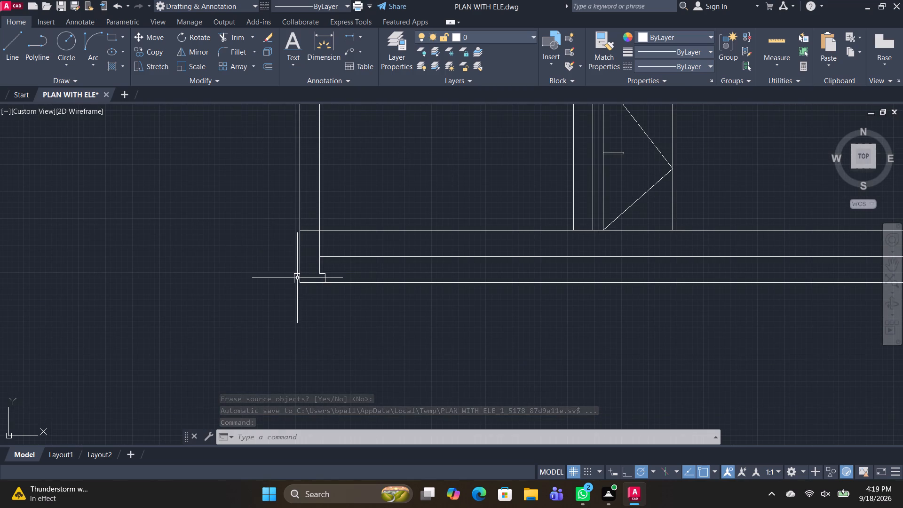
{"action": "scroll", "coordinate": [293, 273], "scroll_direction": "up", "scroll_amount": 3}
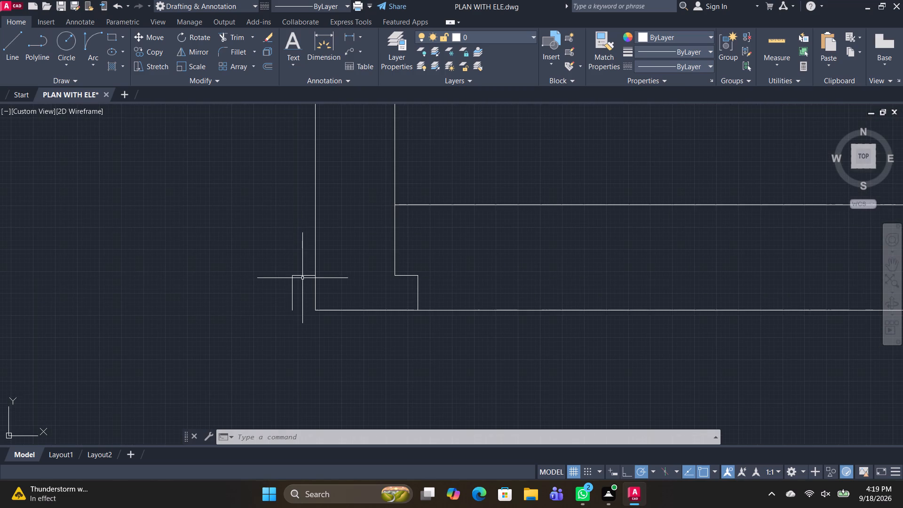
{"action": "left_click", "coordinate": [302, 278]}
{"action": "left_click", "coordinate": [294, 268]}
{"action": "scroll", "coordinate": [316, 262], "scroll_direction": "up", "scroll_amount": 3}
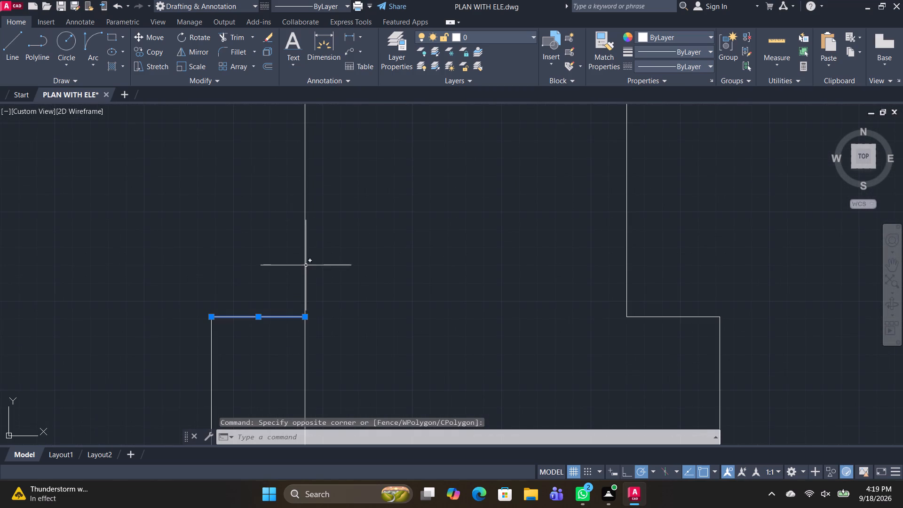
{"action": "scroll", "coordinate": [314, 257], "scroll_direction": "down", "scroll_amount": 3}
{"action": "key", "text": "Escape"}
{"action": "type", "text": "TR"}
{"action": "key", "text": "space"}
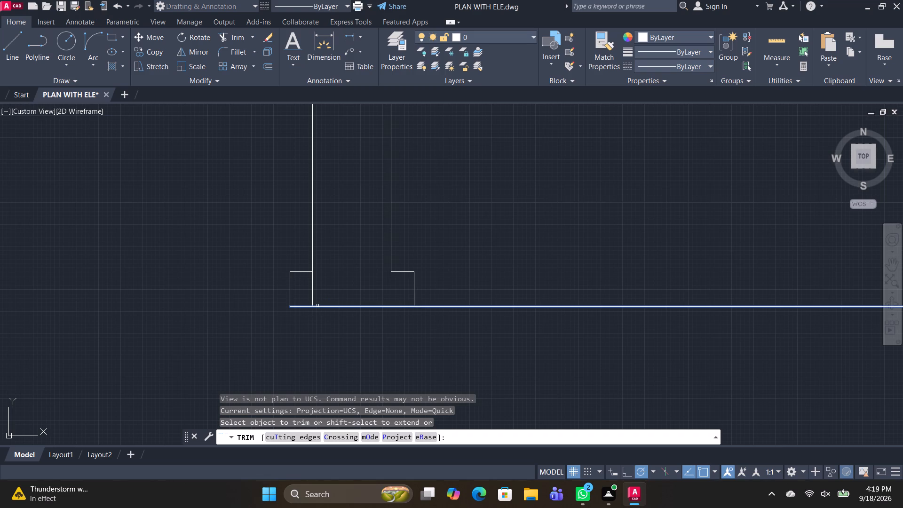
{"action": "left_click", "coordinate": [317, 305], "text": "shift"}
{"action": "left_click_drag", "start_coordinate": [312, 298], "coordinate": [305, 299]}
{"action": "scroll", "coordinate": [353, 260], "scroll_direction": "down", "scroll_amount": 3}
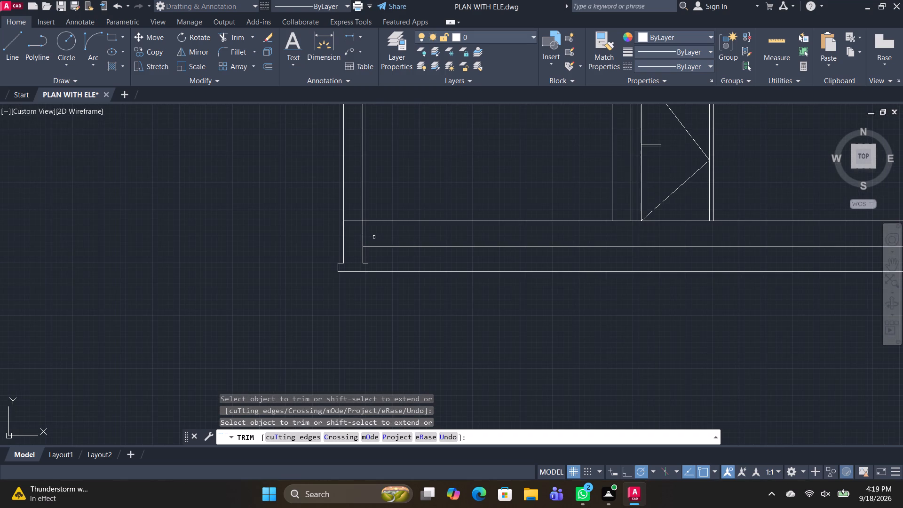
{"action": "scroll", "coordinate": [422, 258], "scroll_direction": "down", "scroll_amount": 2}
{"action": "middle_click_drag", "start_coordinate": [487, 293], "coordinate": [367, 333]}
{"action": "key", "text": "space"}
Trim the lowest line between the left wall's footing and the interior wall.
{"action": "middle_click_drag", "start_coordinate": [317, 253], "coordinate": [301, 257]}
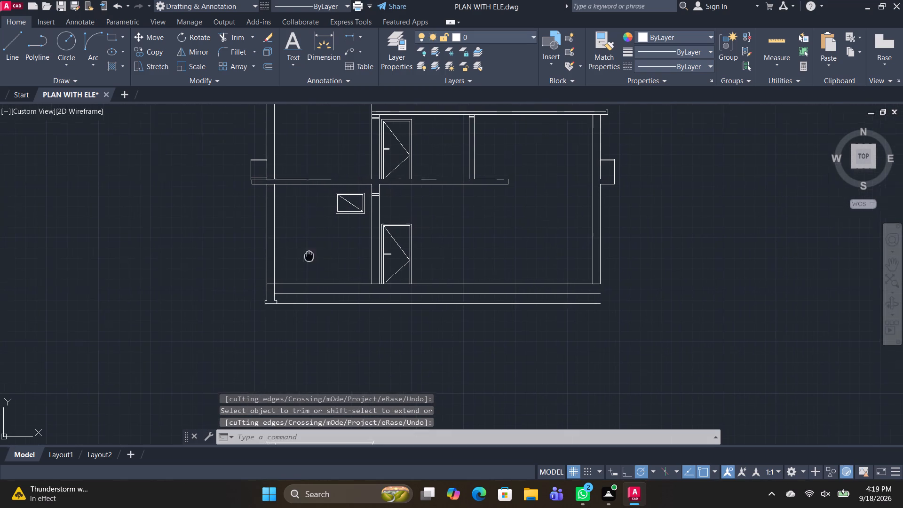
{"action": "middle_click_drag", "start_coordinate": [301, 257], "coordinate": [242, 252]}
{"action": "scroll", "coordinate": [224, 315], "scroll_direction": "up", "scroll_amount": 3}
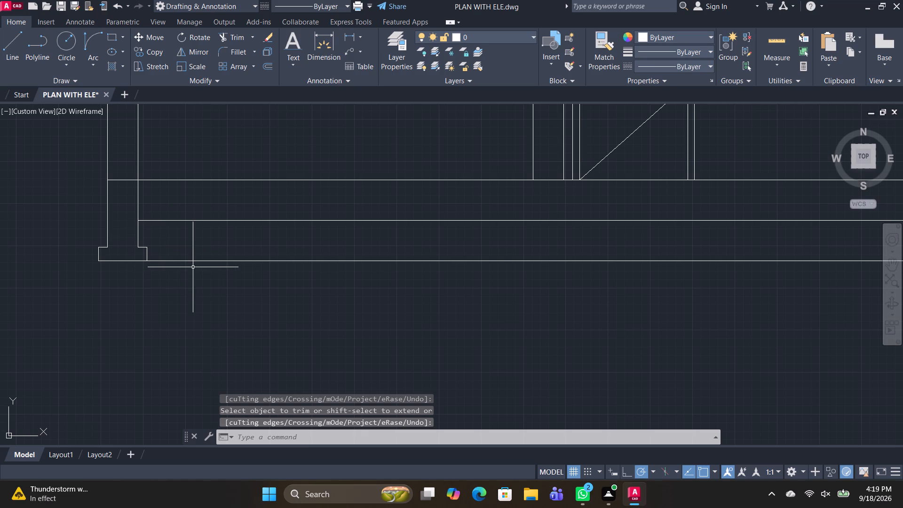
{"action": "key", "text": "t"}
{"action": "key", "text": "r"}
{"action": "key", "text": "space"}
{"action": "left_click_drag", "start_coordinate": [219, 252], "coordinate": [222, 329]}
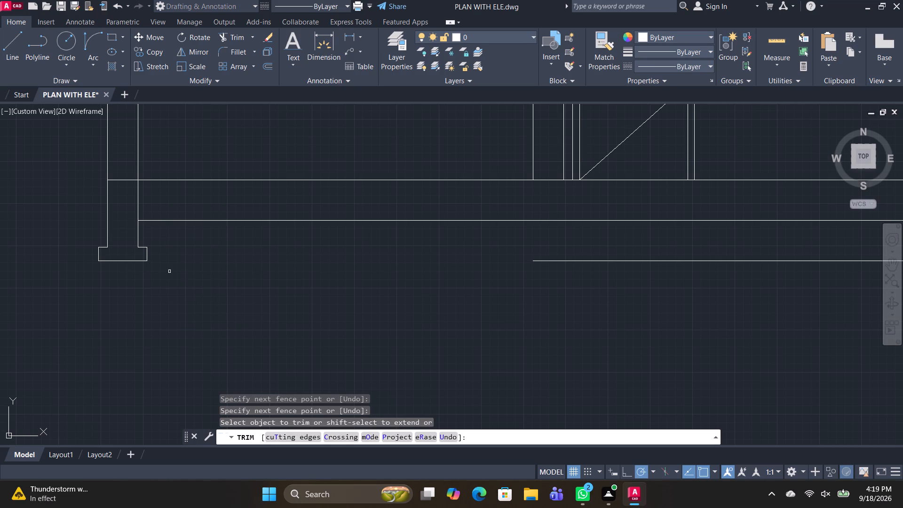
{"action": "key", "text": "space"}
Copy the left wall's footing and face lines to the right exterior wall, placing the outer-face corner on that wall's inner face.
{"action": "left_click_drag", "start_coordinate": [166, 280], "coordinate": [162, 279]}
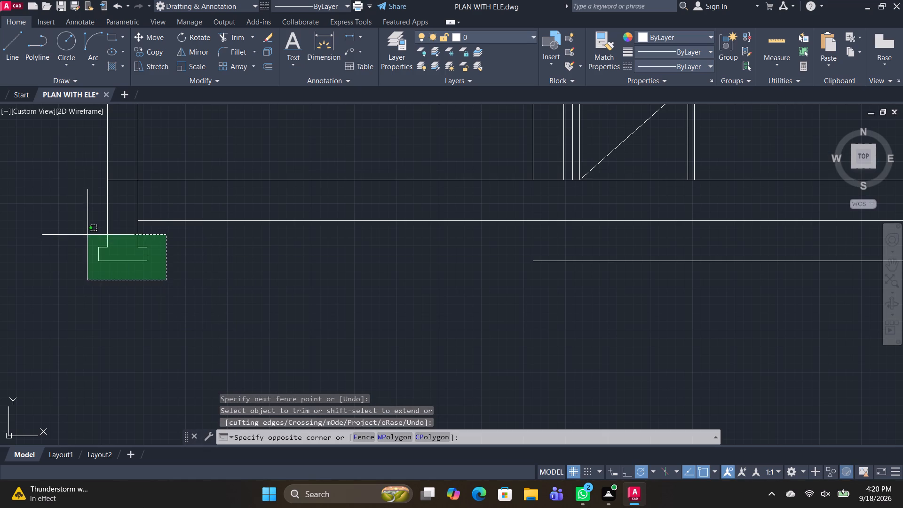
{"action": "left_click", "coordinate": [87, 234]}
{"action": "key", "text": "c"}
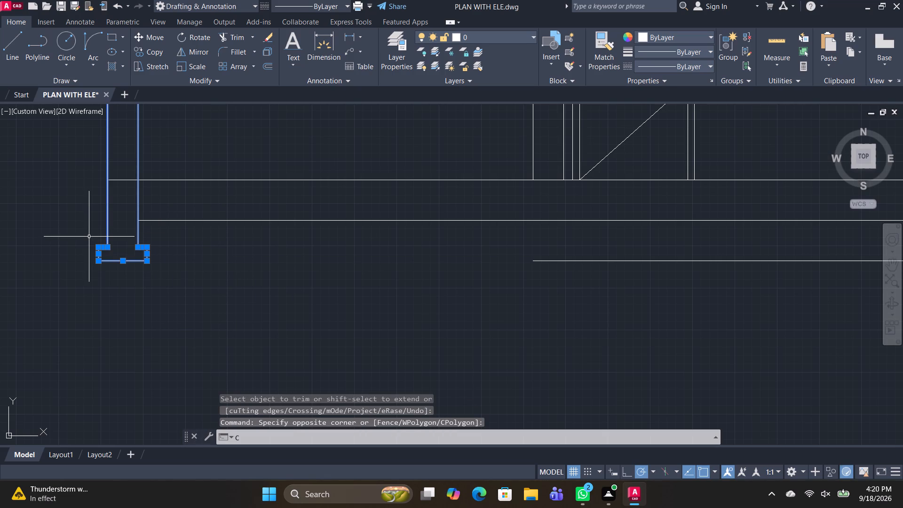
{"action": "type", "text": "O"}
{"action": "key", "text": "space"}
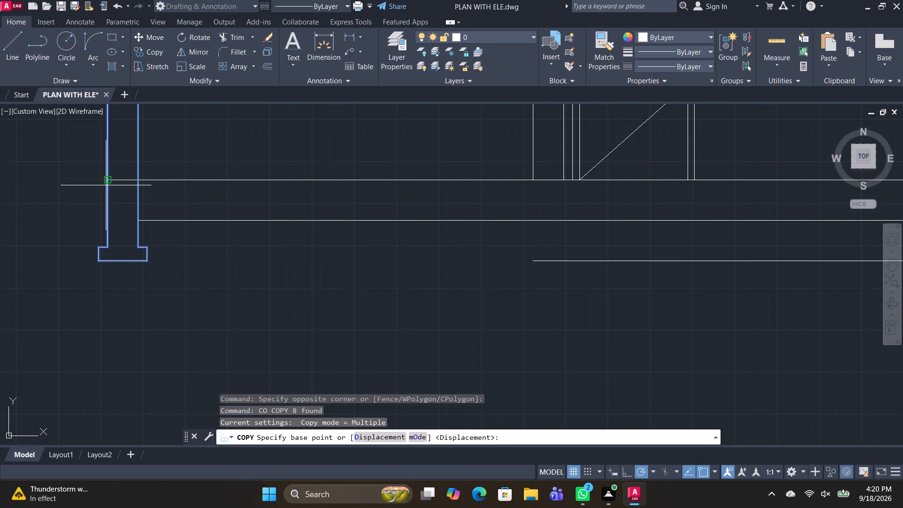
{"action": "left_click", "coordinate": [106, 181]}
{"action": "middle_click_drag", "start_coordinate": [482, 234], "coordinate": [0, 397]}
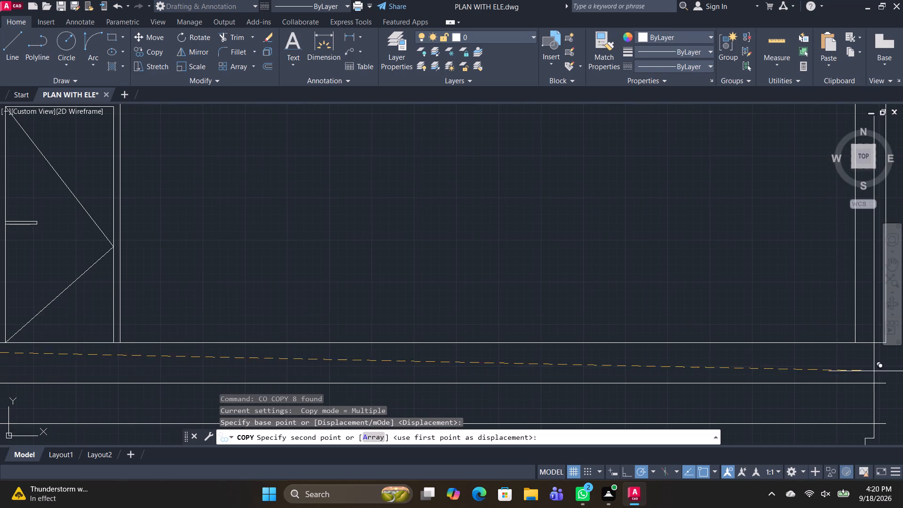
{"action": "middle_click_drag", "start_coordinate": [806, 371], "coordinate": [467, 359]}
{"action": "left_click", "coordinate": [516, 332]}
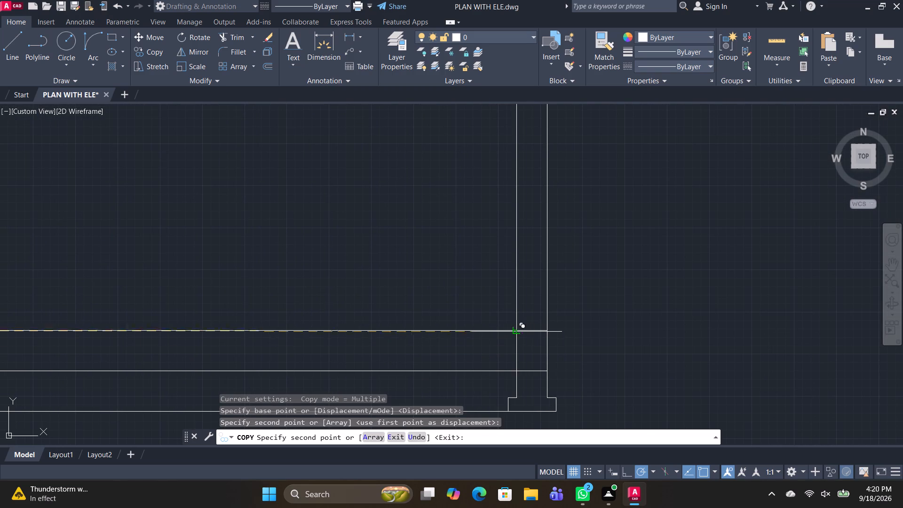
{"action": "scroll", "coordinate": [617, 361], "scroll_direction": "down", "scroll_amount": 2}
{"action": "key", "text": "space"}
Trim the lowest line between the interior wall and right footing, plus the full guide line above it between the exterior walls.
{"action": "key", "text": "t"}
{"action": "type", "text": "R"}
{"action": "key", "text": "space"}
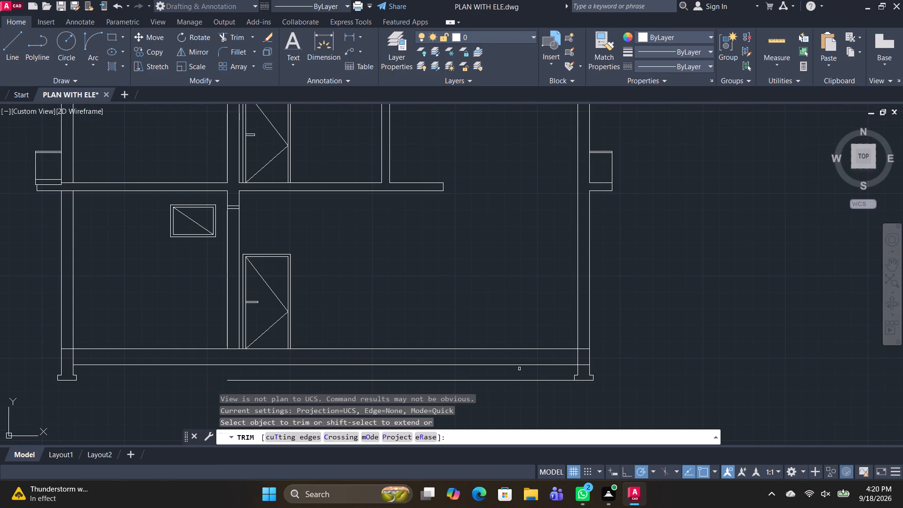
{"action": "left_click_drag", "start_coordinate": [515, 377], "coordinate": [510, 402]}
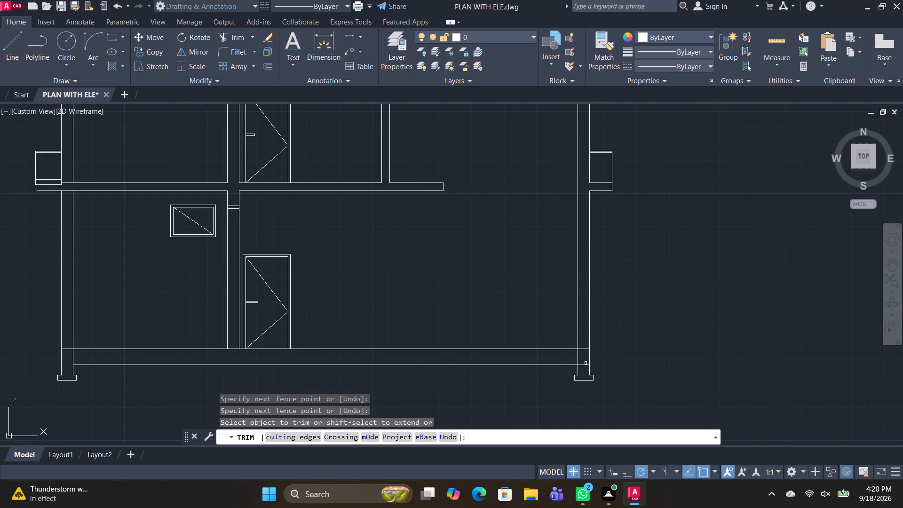
{"action": "left_click", "coordinate": [584, 365]}
{"action": "left_click", "coordinate": [575, 365]}
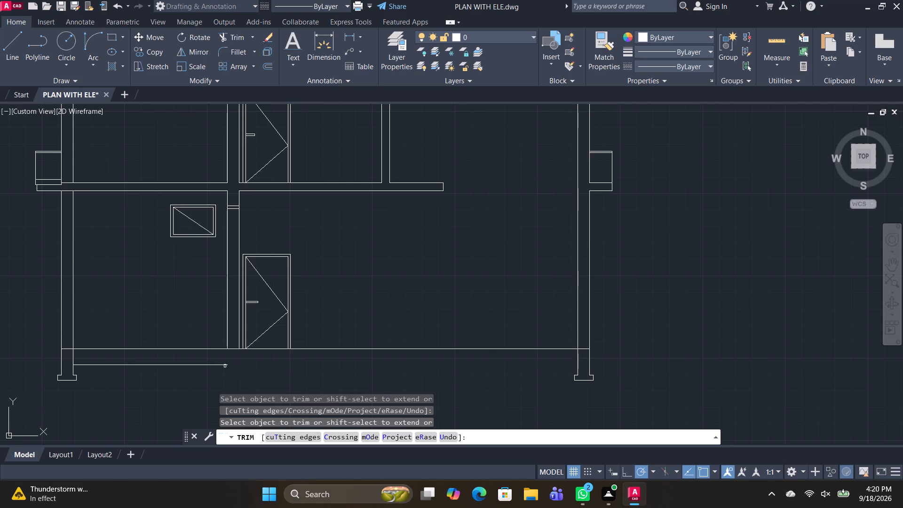
{"action": "left_click", "coordinate": [215, 364]}
{"action": "middle_click_drag", "start_coordinate": [238, 377], "coordinate": [466, 347]}
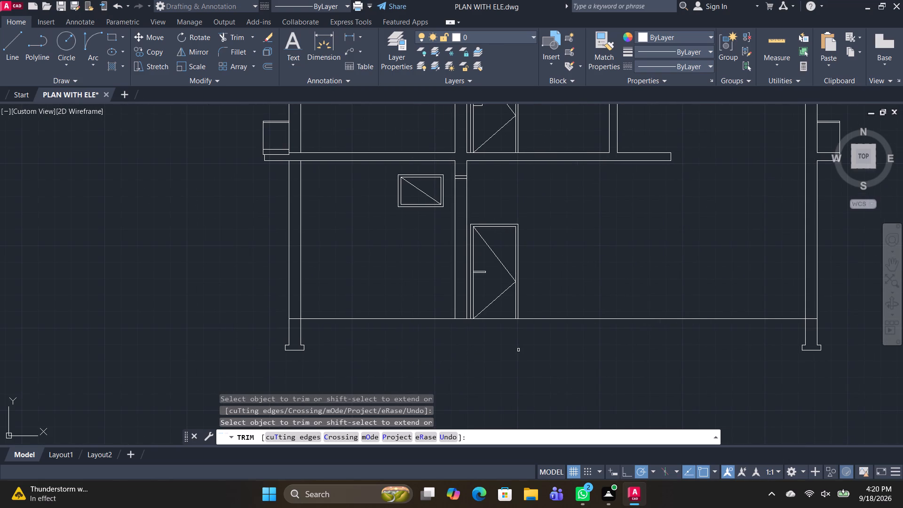
{"action": "key", "text": "space"}
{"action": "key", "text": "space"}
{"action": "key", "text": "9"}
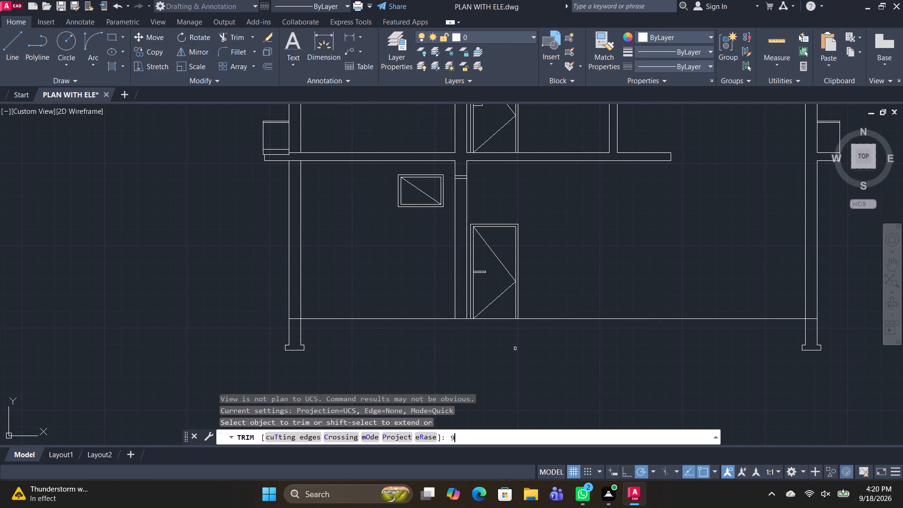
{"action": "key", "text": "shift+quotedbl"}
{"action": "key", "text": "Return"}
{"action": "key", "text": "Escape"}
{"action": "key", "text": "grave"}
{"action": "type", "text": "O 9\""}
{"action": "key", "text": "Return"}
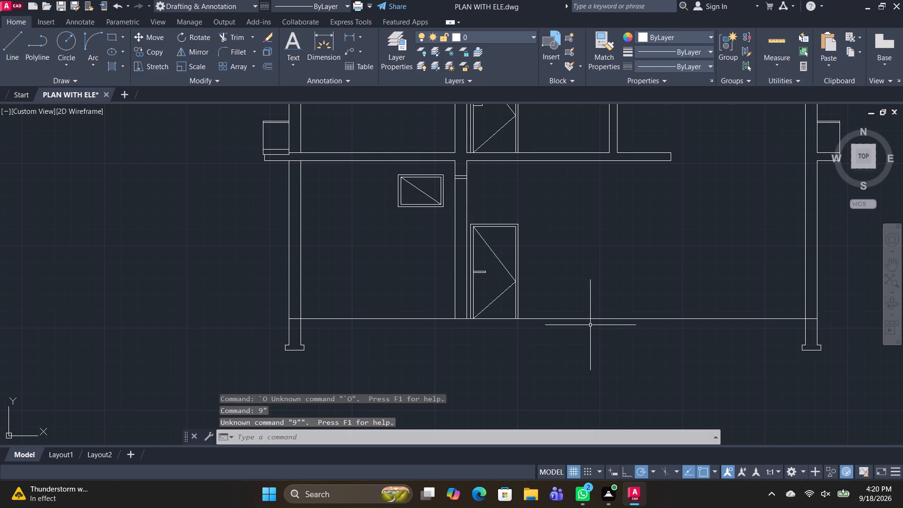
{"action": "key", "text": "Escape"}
Offset both segments of the ground-floor line 9" downward to form the floor slab's underside.
{"action": "type", "text": "O"}
{"action": "key", "text": "space"}
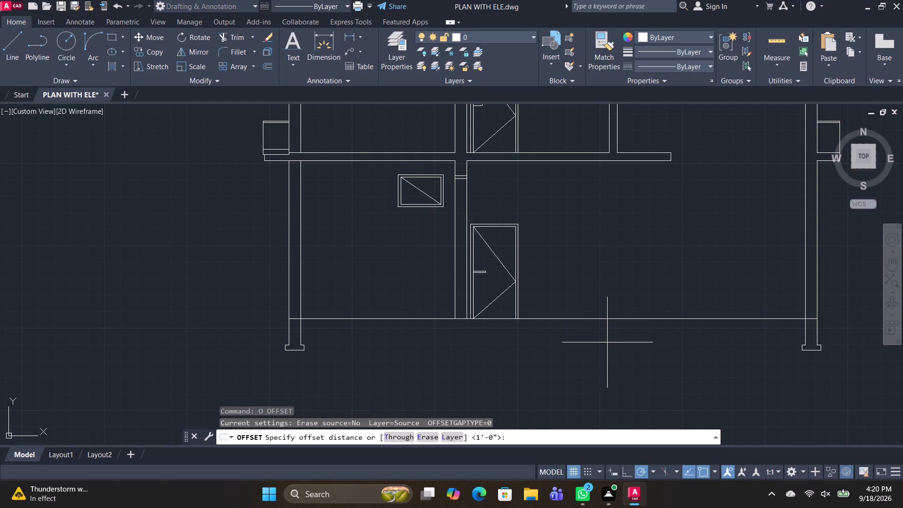
{"action": "type", "text": "9\""}
{"action": "key", "text": "Return"}
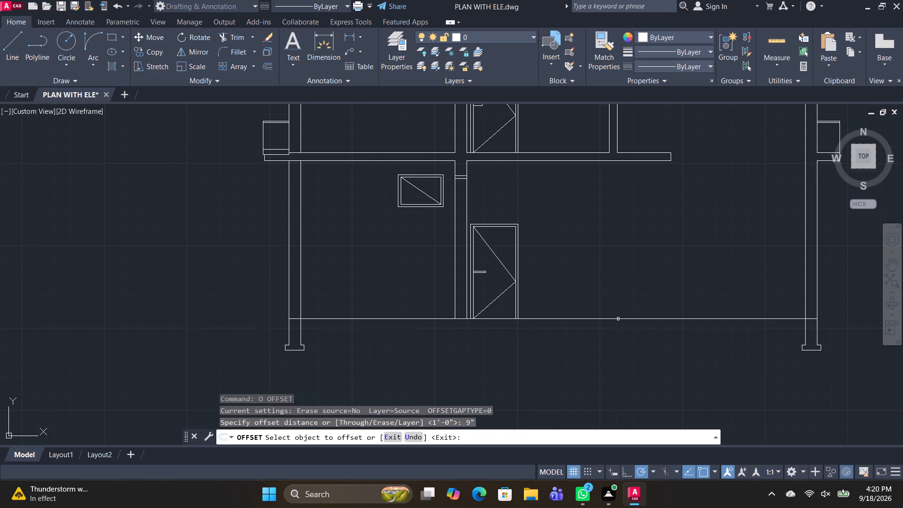
{"action": "left_click", "coordinate": [618, 319]}
{"action": "left_click", "coordinate": [616, 363]}
{"action": "left_click", "coordinate": [428, 320]}
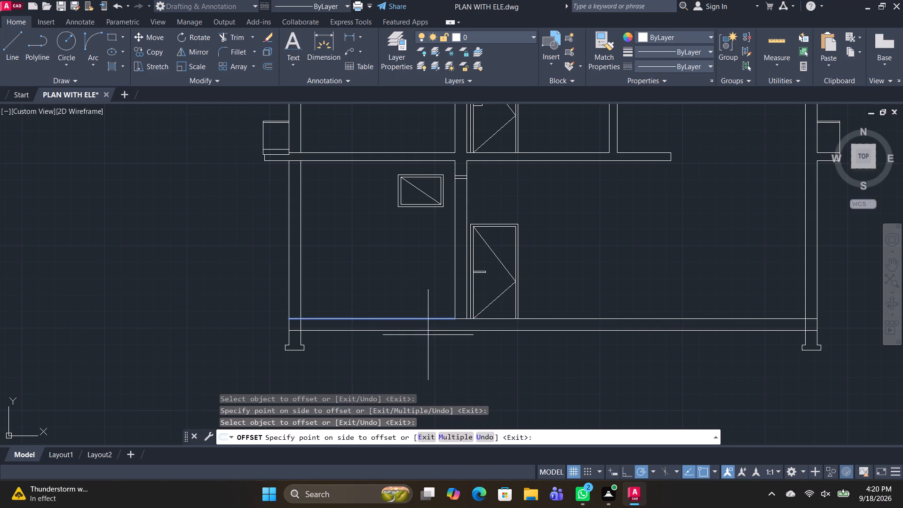
{"action": "left_click", "coordinate": [427, 337]}
{"action": "key", "text": "Escape"}
Trim the slab's underside line where it crosses the left and right exterior walls.
{"action": "type", "text": "`TR"}
{"action": "key", "text": "space"}
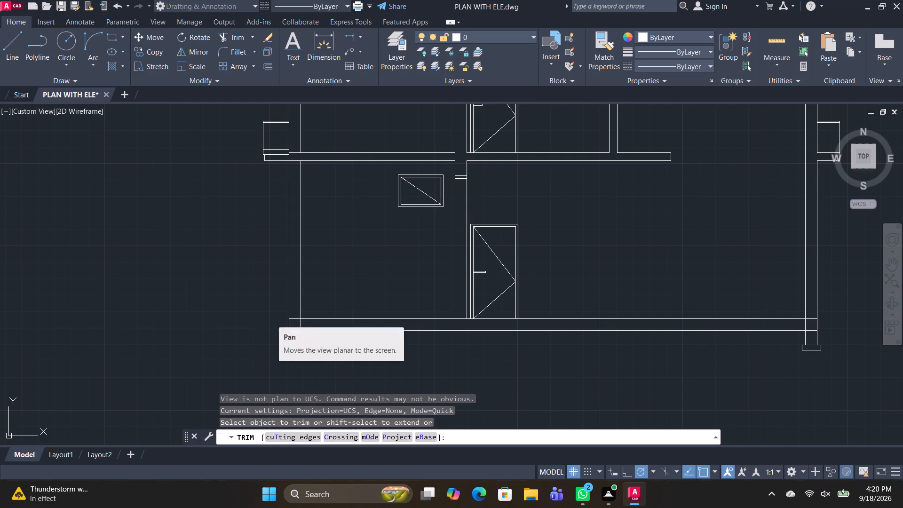
{"action": "left_click", "coordinate": [295, 330]}
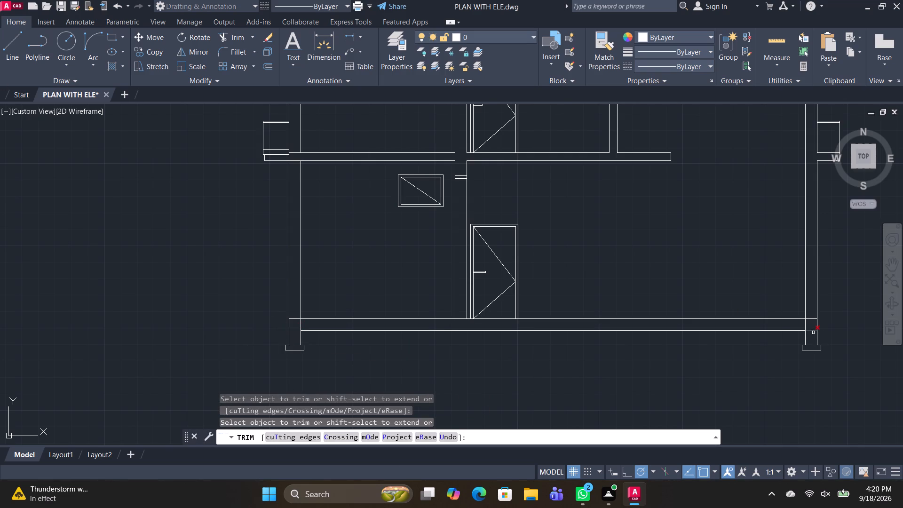
{"action": "left_click", "coordinate": [815, 332]}
{"action": "scroll", "coordinate": [576, 377], "scroll_direction": "down", "scroll_amount": 2}
{"action": "middle_click_drag", "start_coordinate": [586, 387], "coordinate": [557, 372]}
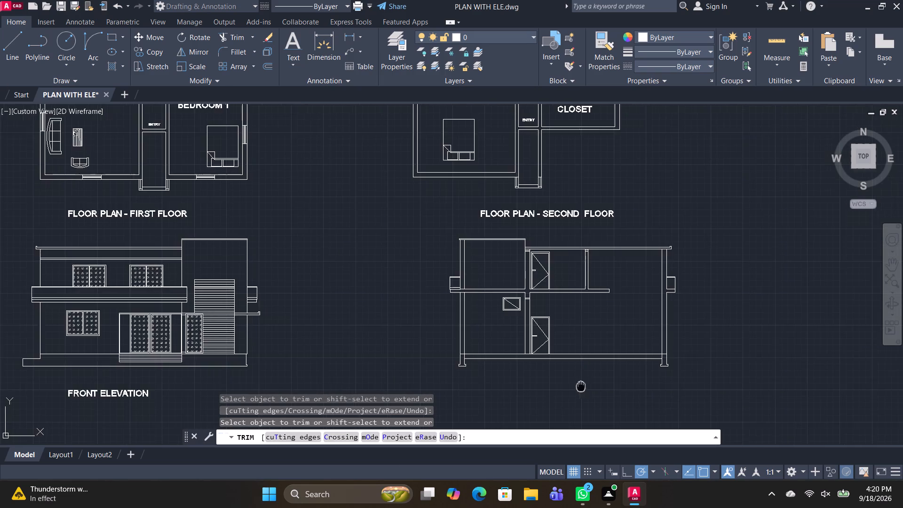
{"action": "middle_click_drag", "start_coordinate": [557, 372], "coordinate": [481, 341]}
{"action": "scroll", "coordinate": [586, 251], "scroll_direction": "up", "scroll_amount": 1}
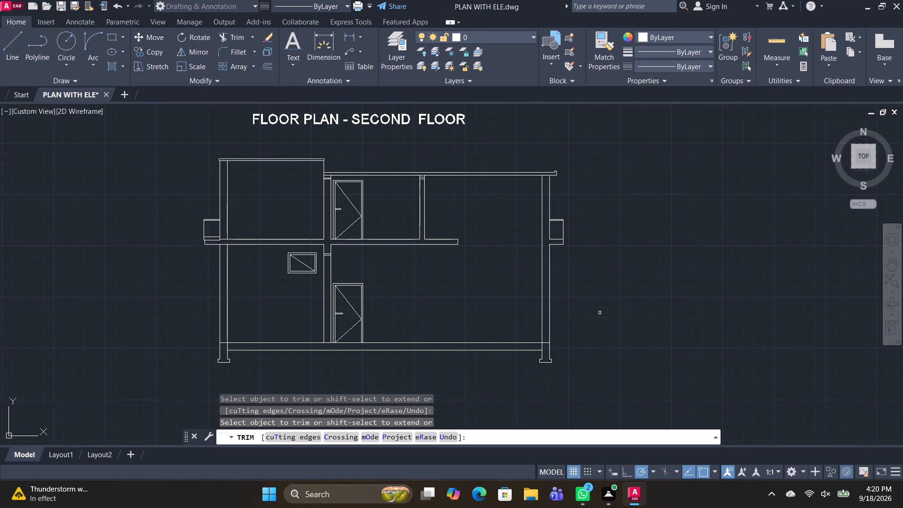
{"action": "key", "text": "space"}
Copy the footings, lower exterior wall faces and slab underside to the lower section, aligned at the right wall's outer corner on the floor line.
{"action": "middle_click_drag", "start_coordinate": [307, 379], "coordinate": [289, 242]}
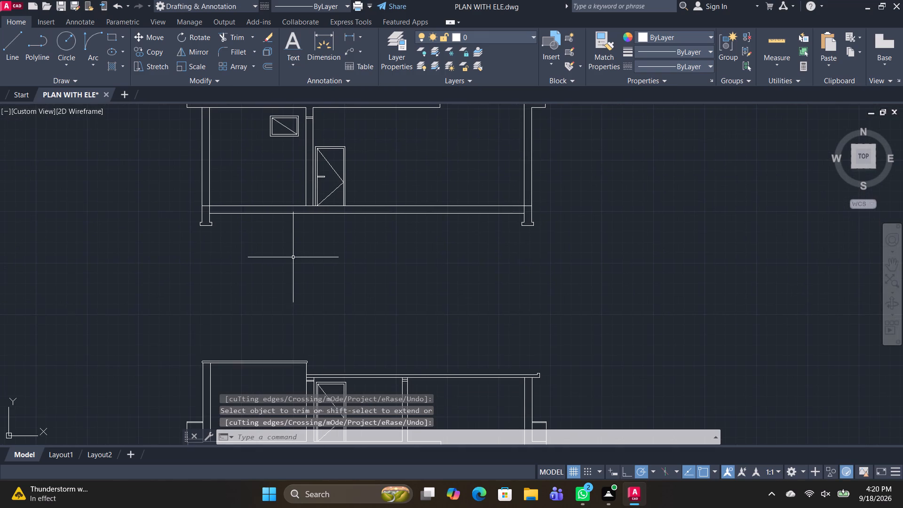
{"action": "scroll", "coordinate": [293, 257], "scroll_direction": "down", "scroll_amount": 1}
{"action": "left_click", "coordinate": [474, 257]}
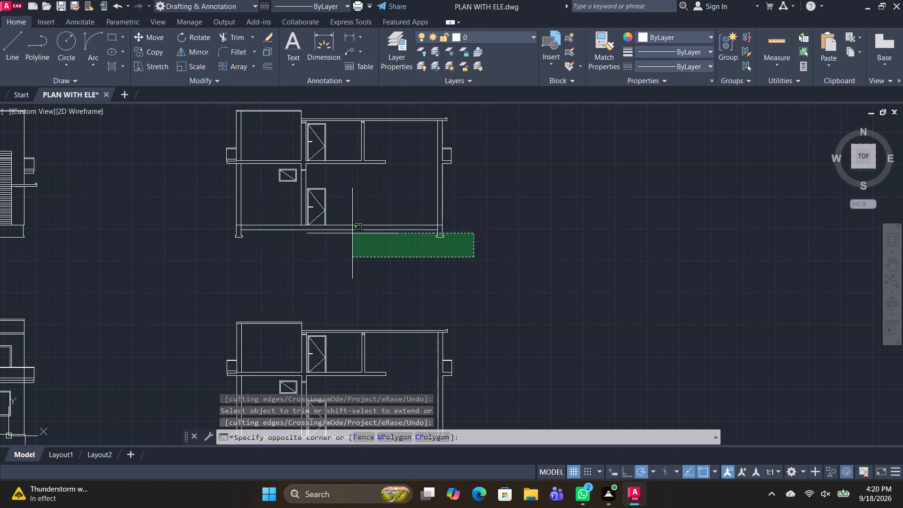
{"action": "left_click", "coordinate": [218, 229]}
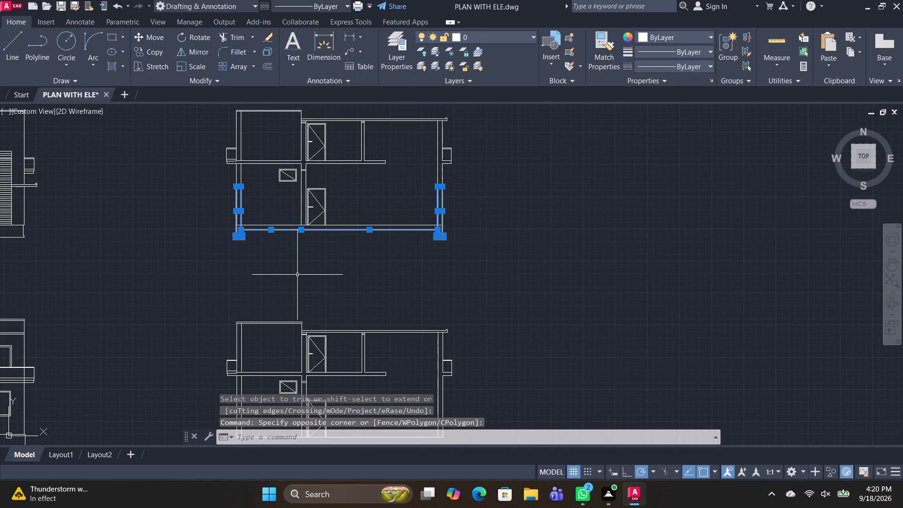
{"action": "type", "text": "CO"}
{"action": "key", "text": "space"}
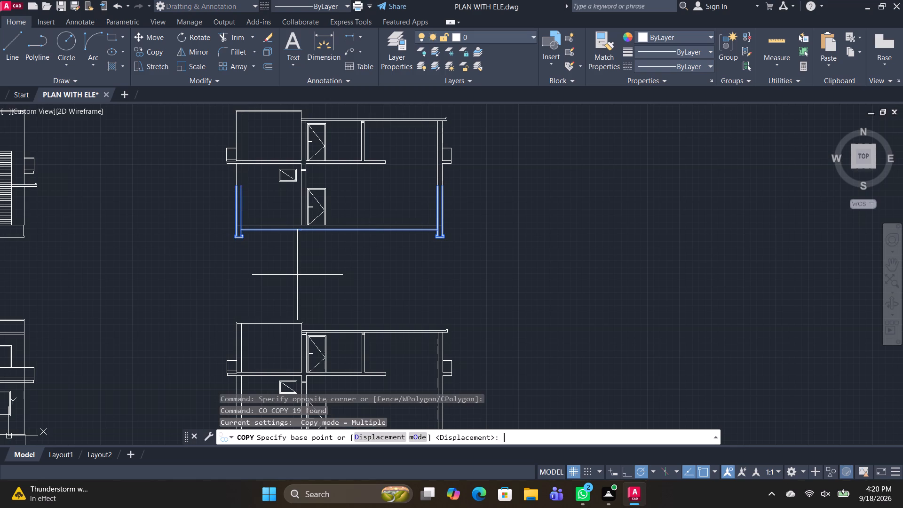
{"action": "scroll", "coordinate": [352, 310], "scroll_direction": "up", "scroll_amount": 3}
{"action": "middle_click_drag", "start_coordinate": [471, 241], "coordinate": [344, 463]}
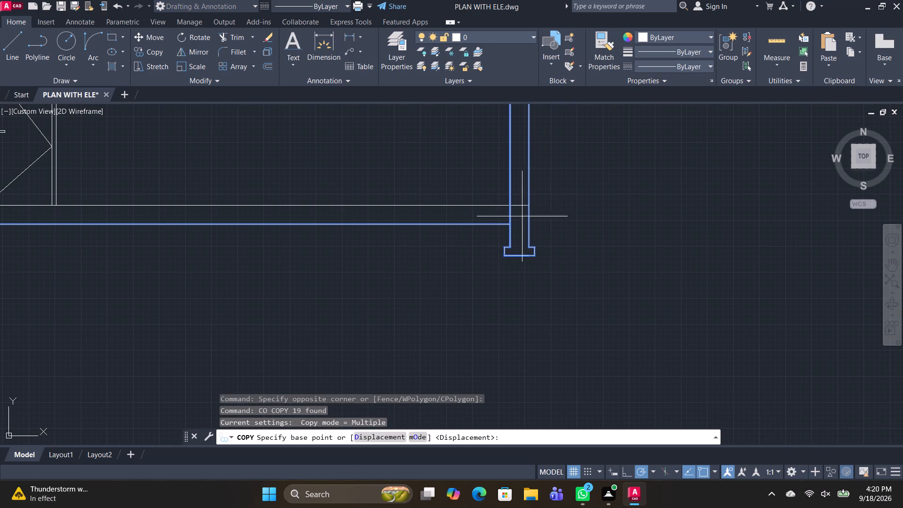
{"action": "left_click", "coordinate": [526, 206]}
{"action": "scroll", "coordinate": [576, 263], "scroll_direction": "down", "scroll_amount": 6}
{"action": "middle_click_drag", "start_coordinate": [578, 340], "coordinate": [502, 220]}
{"action": "scroll", "coordinate": [496, 254], "scroll_direction": "up", "scroll_amount": 2}
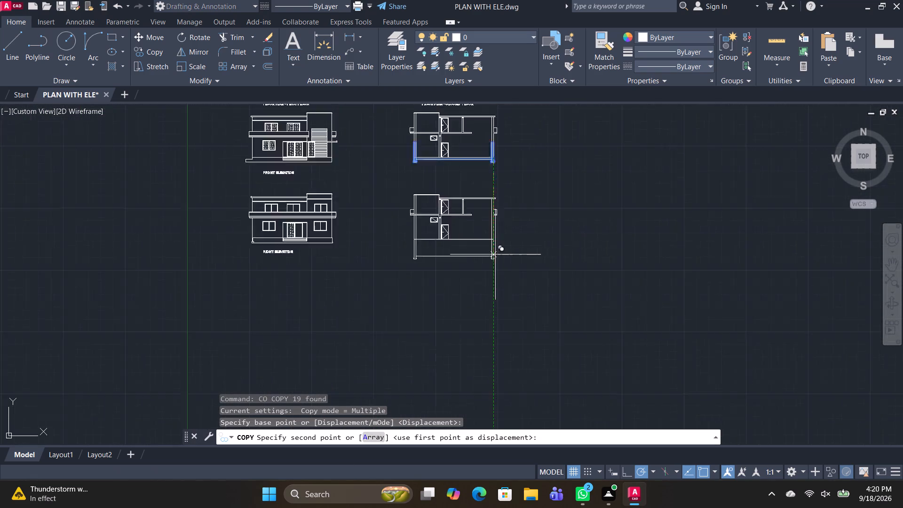
{"action": "scroll", "coordinate": [495, 254], "scroll_direction": "up", "scroll_amount": 1}
{"action": "left_click", "coordinate": [489, 218]}
{"action": "key", "text": "space"}
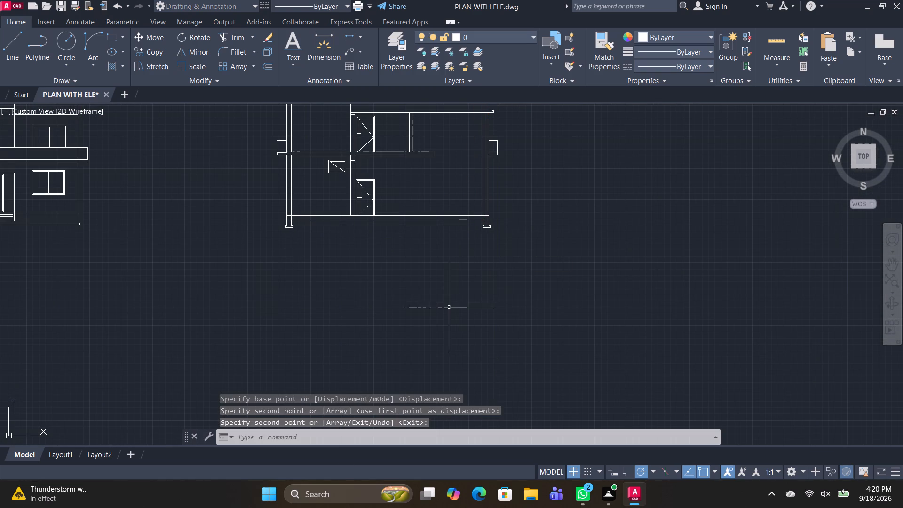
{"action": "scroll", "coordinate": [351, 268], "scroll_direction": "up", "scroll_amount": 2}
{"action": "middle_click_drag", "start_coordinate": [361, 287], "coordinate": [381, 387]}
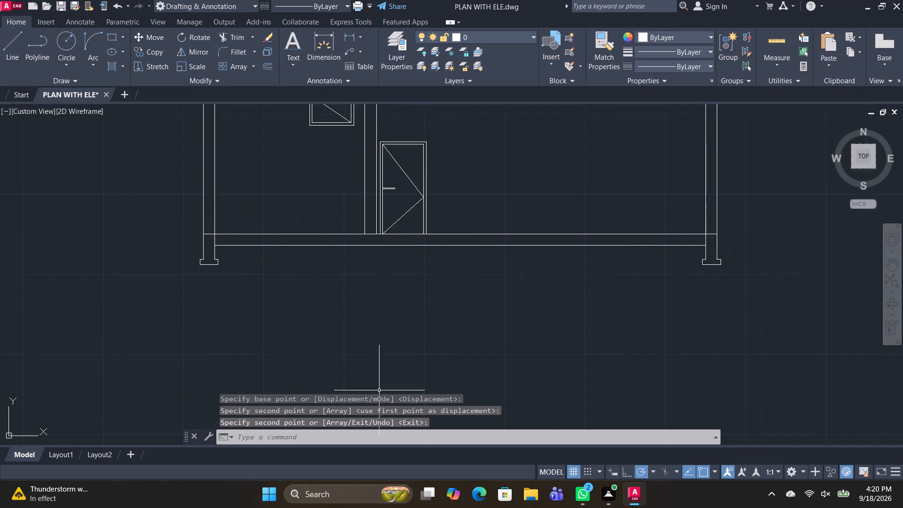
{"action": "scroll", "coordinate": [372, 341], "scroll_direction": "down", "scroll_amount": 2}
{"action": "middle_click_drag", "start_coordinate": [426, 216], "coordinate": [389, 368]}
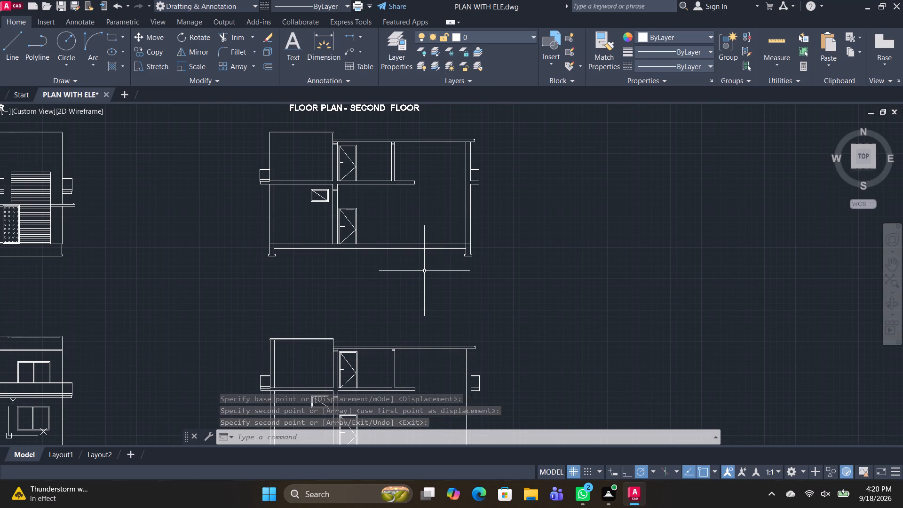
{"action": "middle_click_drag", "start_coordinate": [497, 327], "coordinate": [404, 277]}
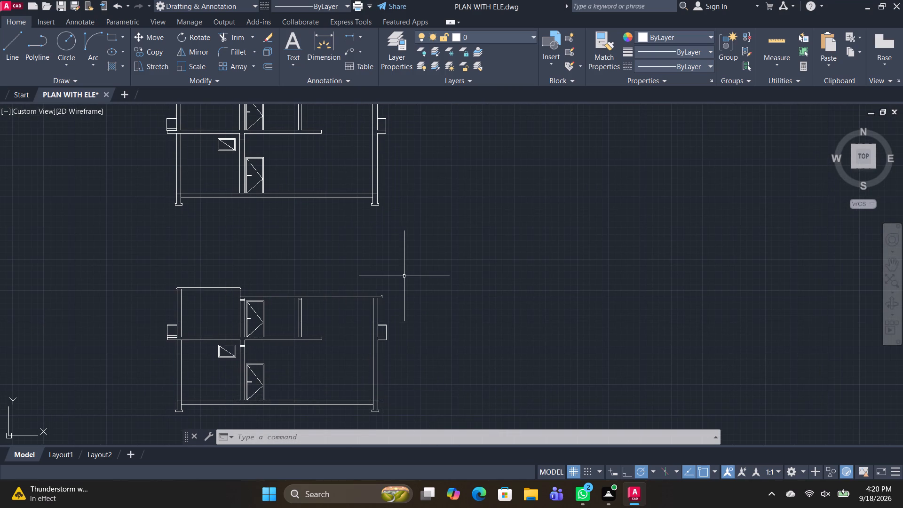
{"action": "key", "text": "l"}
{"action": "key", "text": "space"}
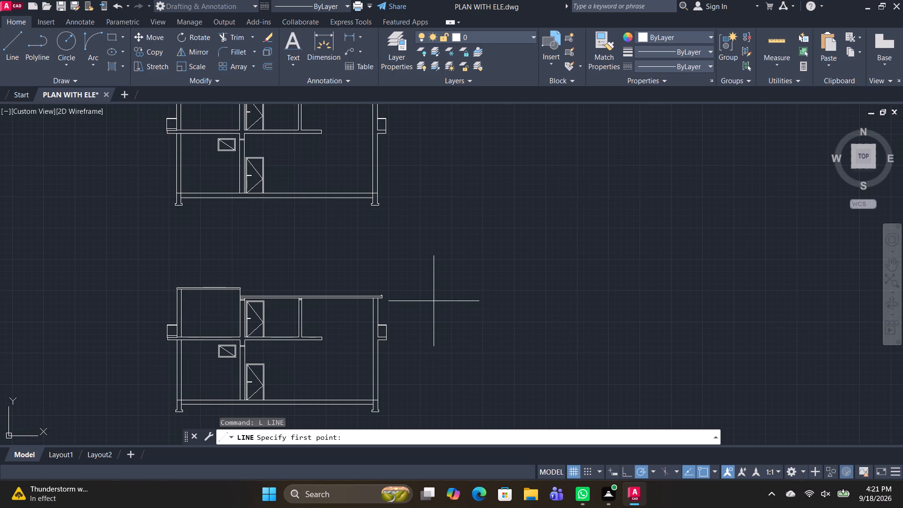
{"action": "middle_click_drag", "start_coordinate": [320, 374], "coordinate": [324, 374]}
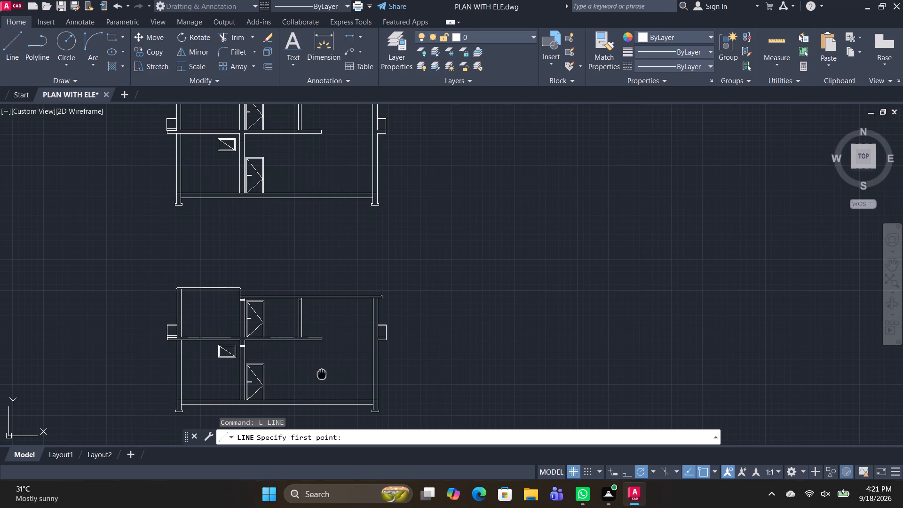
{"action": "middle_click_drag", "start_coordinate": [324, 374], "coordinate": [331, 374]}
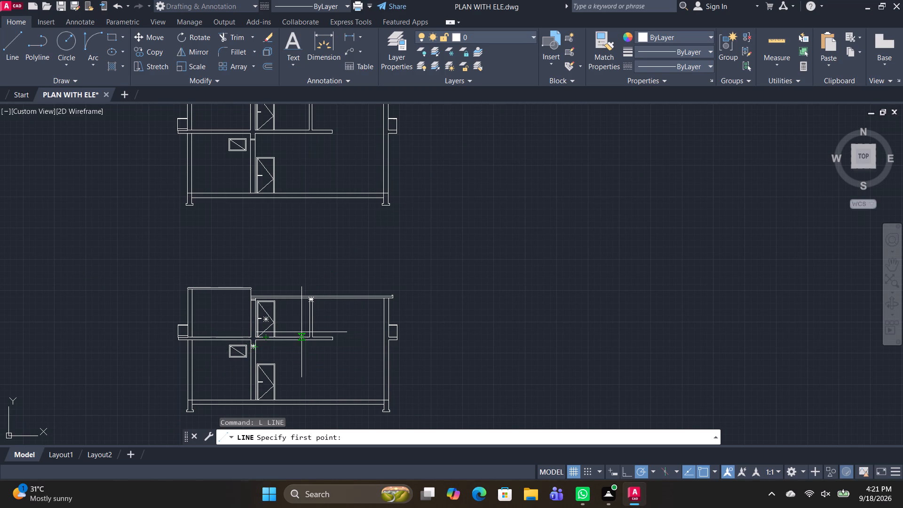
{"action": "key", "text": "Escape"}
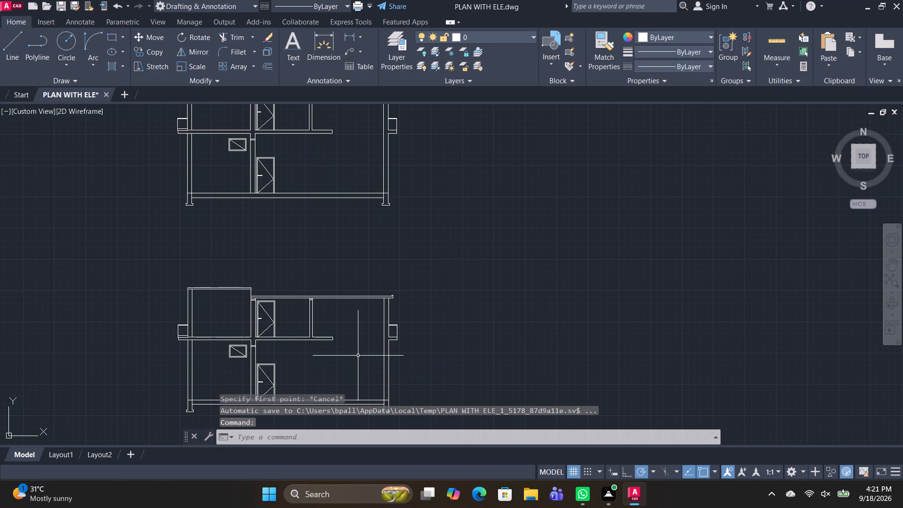
In the lower section, draw a stair step from the ground-floor line near the upper partition: 6" riser upward and 11" tread rightward.
{"action": "type", "text": "L"}
{"action": "key", "text": "space"}
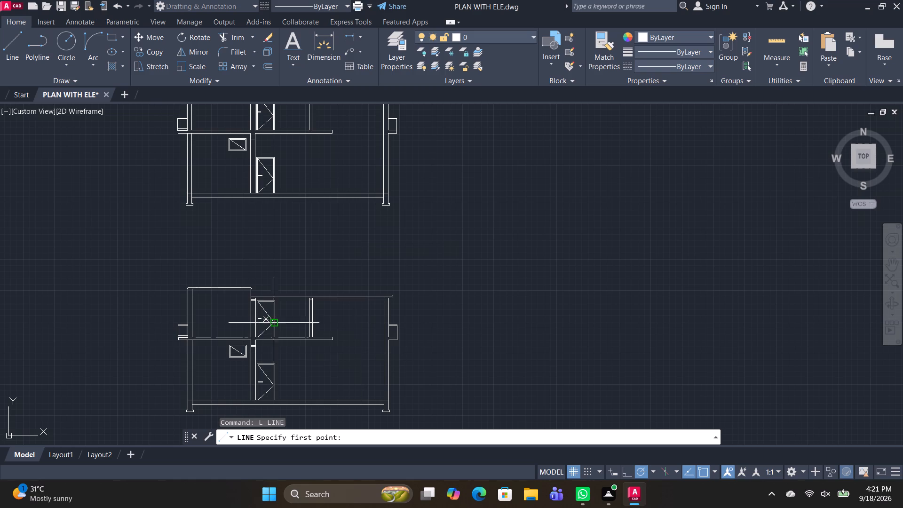
{"action": "scroll", "coordinate": [388, 378], "scroll_direction": "up", "scroll_amount": 3}
{"action": "scroll", "coordinate": [297, 310], "scroll_direction": "down", "scroll_amount": 2}
{"action": "middle_click_drag", "start_coordinate": [249, 331], "coordinate": [261, 317]}
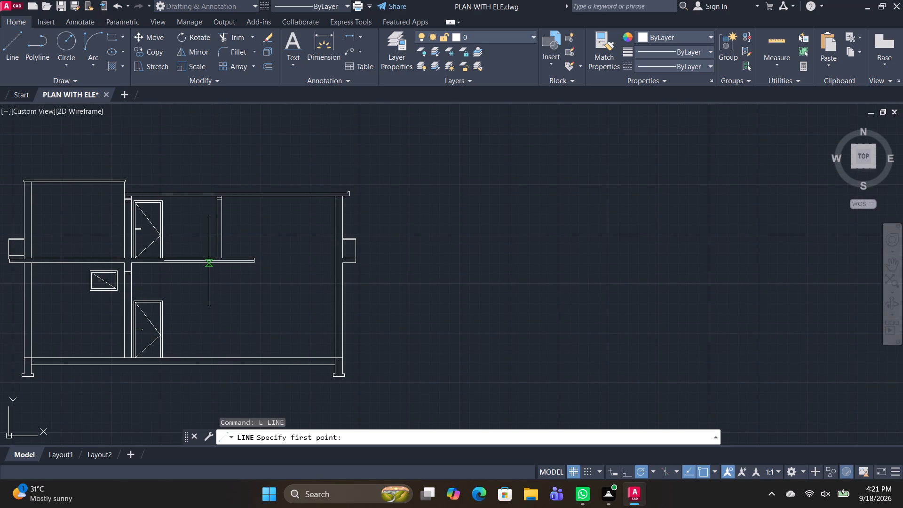
{"action": "left_click", "coordinate": [214, 355]}
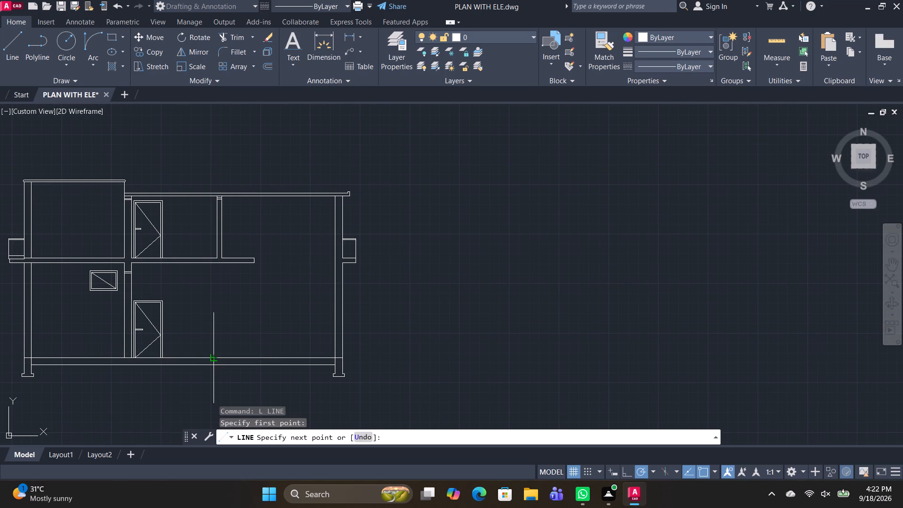
{"action": "type", "text": "6\""}
{"action": "key", "text": "Return"}
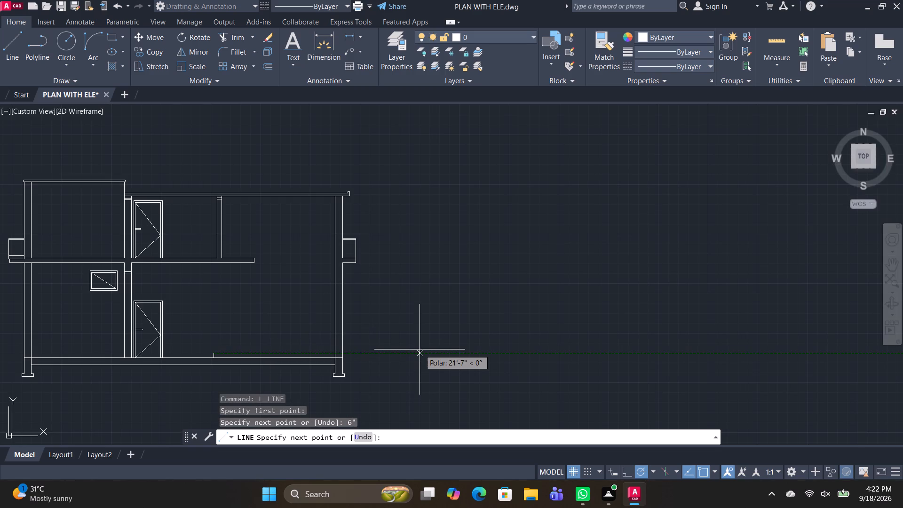
{"action": "type", "text": "11\""}
{"action": "key", "text": "Return"}
{"action": "key", "text": "space"}
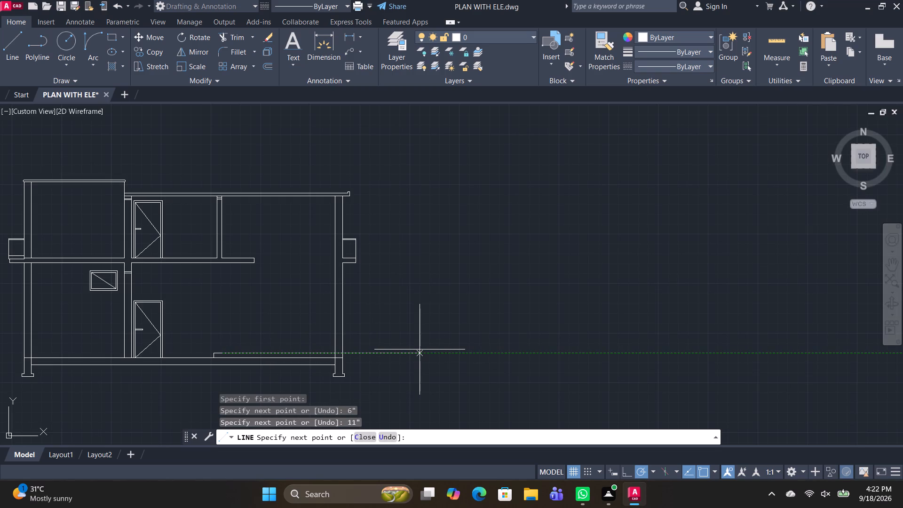
Copy the stair step's riser and tread as a 9-item array up the slope, each starting at the previous tread's end.
{"action": "scroll", "coordinate": [228, 355], "scroll_direction": "up", "scroll_amount": 3}
{"action": "left_click_drag", "start_coordinate": [199, 353], "coordinate": [192, 353]}
{"action": "left_click", "coordinate": [129, 335]}
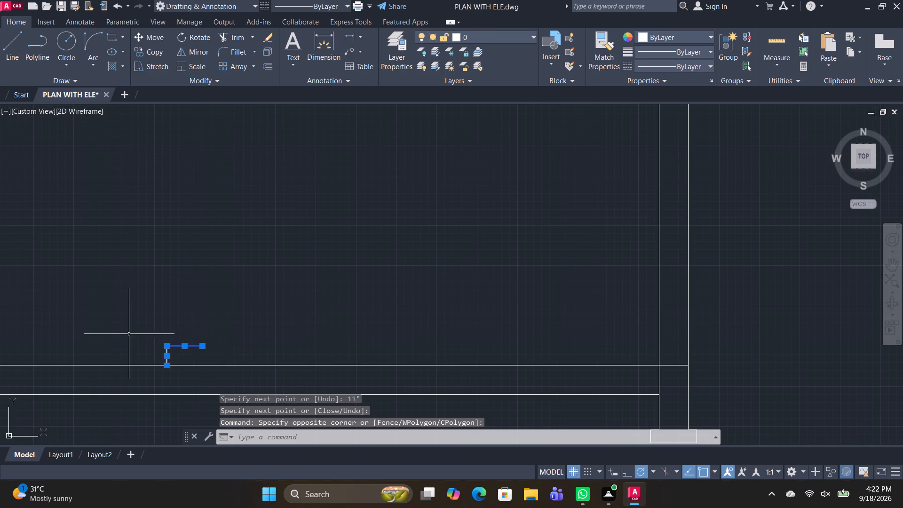
{"action": "type", "text": "CO"}
{"action": "key", "text": "space"}
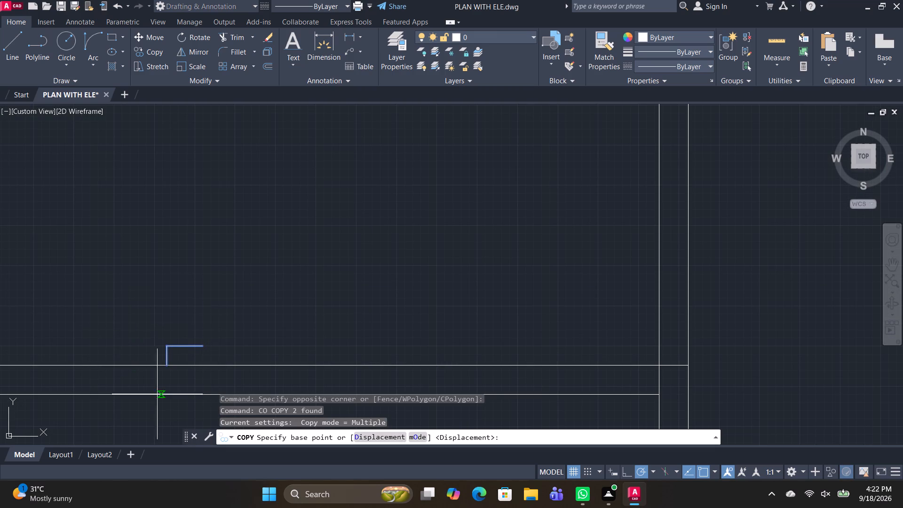
{"action": "left_click_drag", "start_coordinate": [166, 367], "coordinate": [173, 361]}
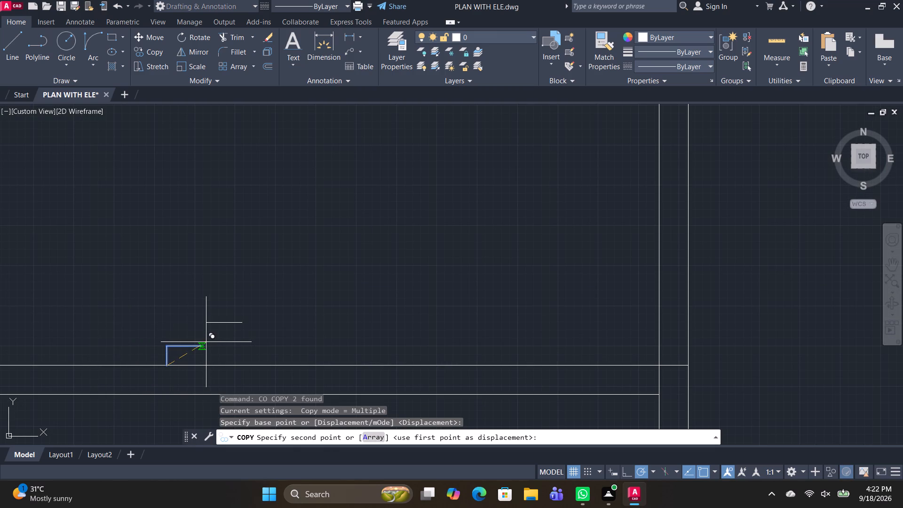
{"action": "type", "text": "A"}
{"action": "key", "text": "space"}
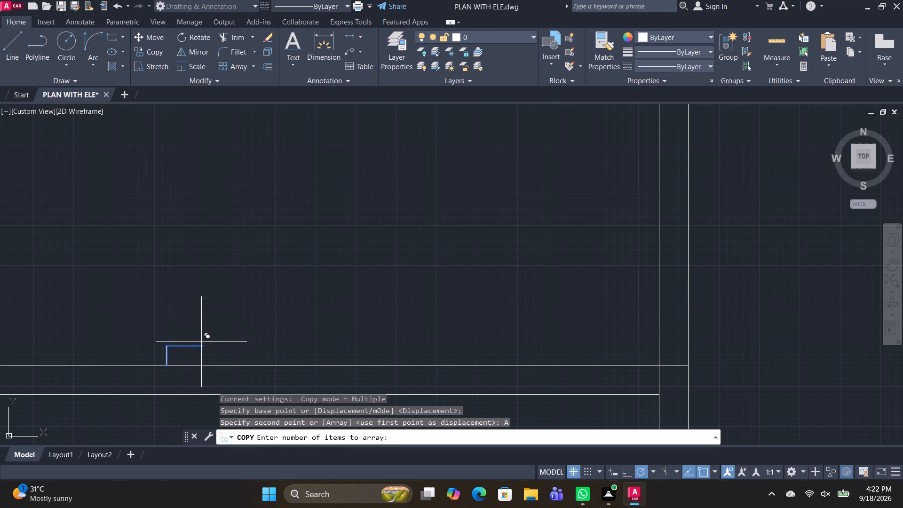
{"action": "key", "text": "9"}
{"action": "key", "text": "Return"}
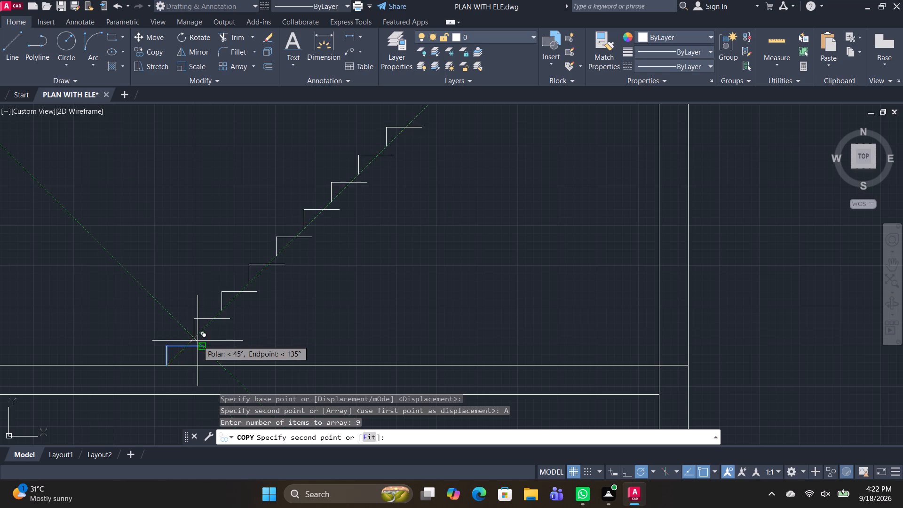
{"action": "left_click", "coordinate": [200, 344]}
{"action": "scroll", "coordinate": [402, 245], "scroll_direction": "down", "scroll_amount": 3}
{"action": "middle_click_drag", "start_coordinate": [447, 263], "coordinate": [377, 235]}
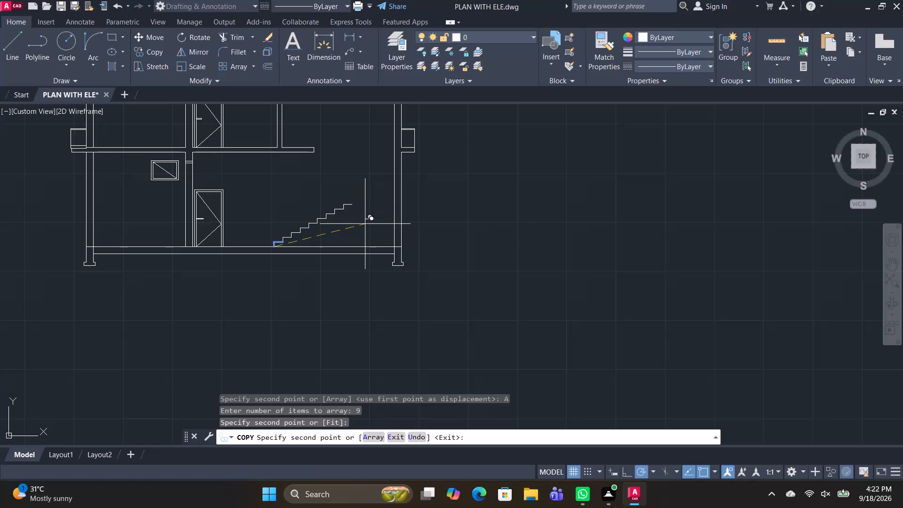
{"action": "key", "text": "space"}
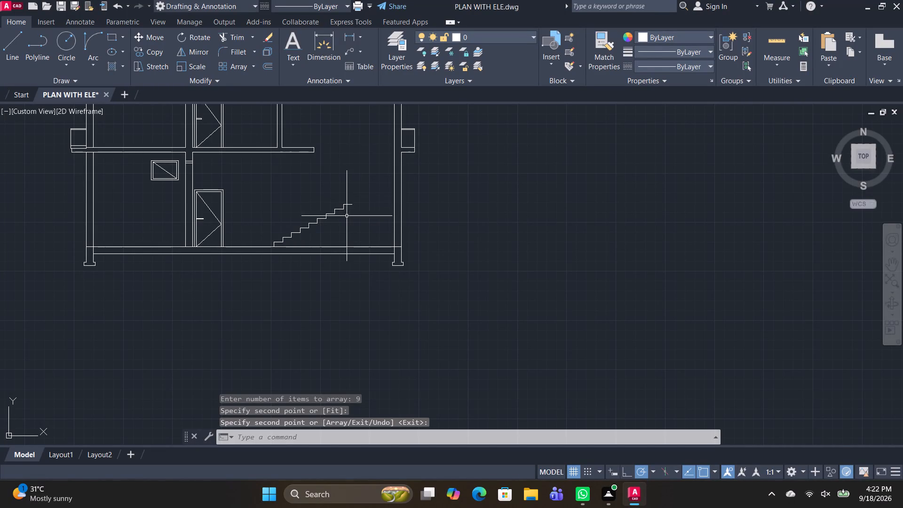
Draw a horizontal landing line from the end of the top tread to the inner face of the right exterior wall.
{"action": "scroll", "coordinate": [352, 225], "scroll_direction": "up", "scroll_amount": 1}
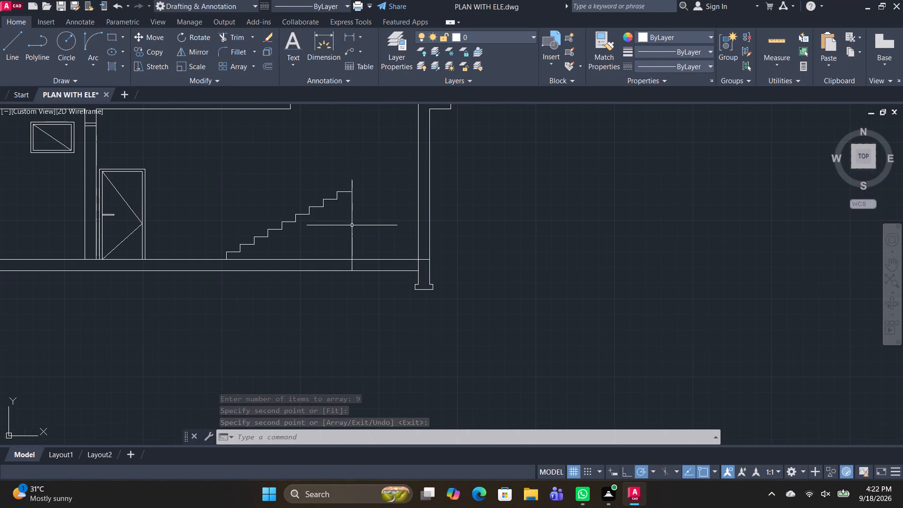
{"action": "type", "text": "L"}
{"action": "key", "text": "space"}
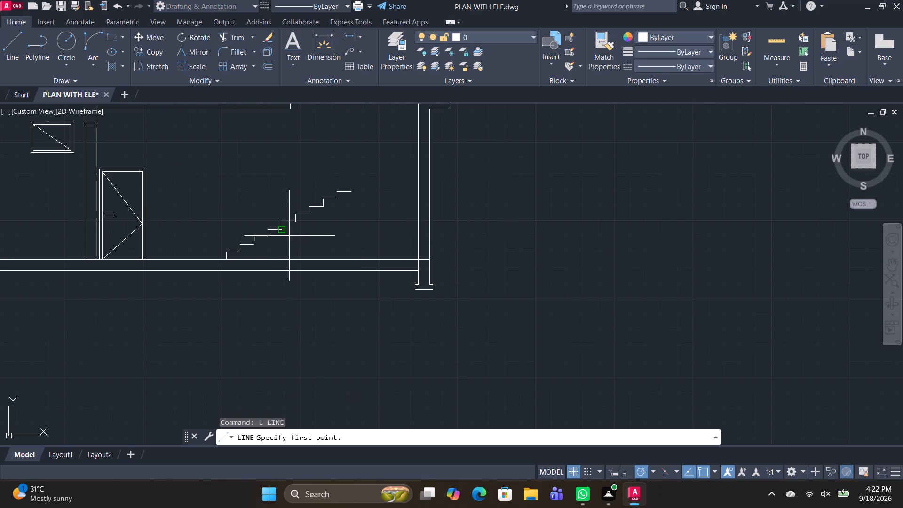
{"action": "scroll", "coordinate": [312, 197], "scroll_direction": "up", "scroll_amount": 1}
{"action": "left_click", "coordinate": [369, 187]}
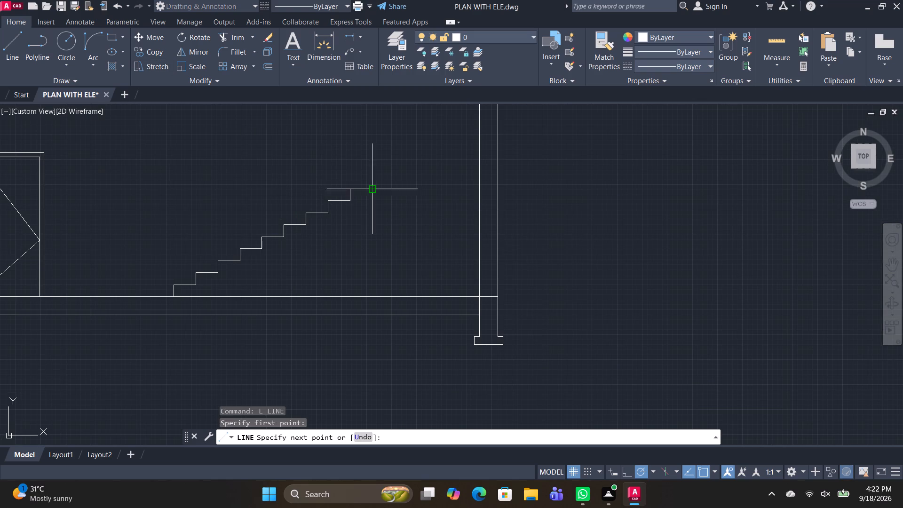
{"action": "left_click", "coordinate": [480, 189]}
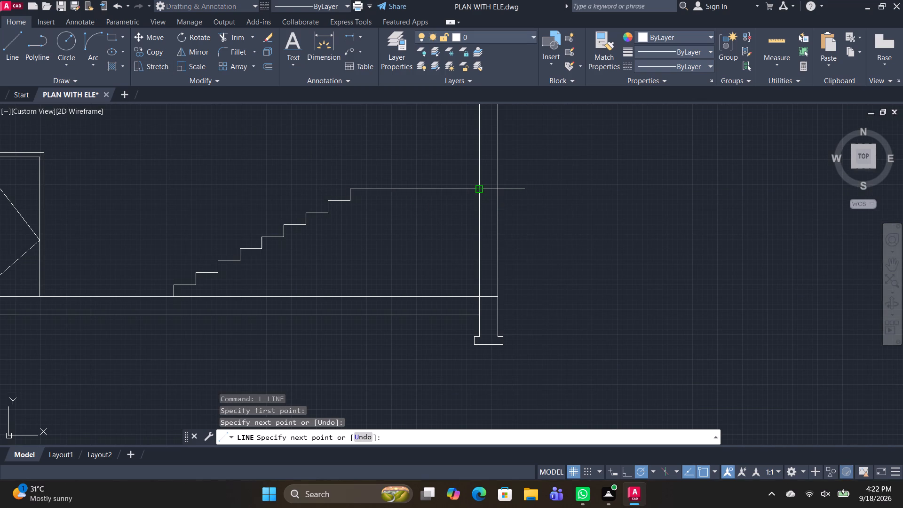
{"action": "key", "text": "space"}
Offset the landing line upward five times in succession at 6" spacing.
{"action": "type", "text": "O"}
{"action": "key", "text": "space"}
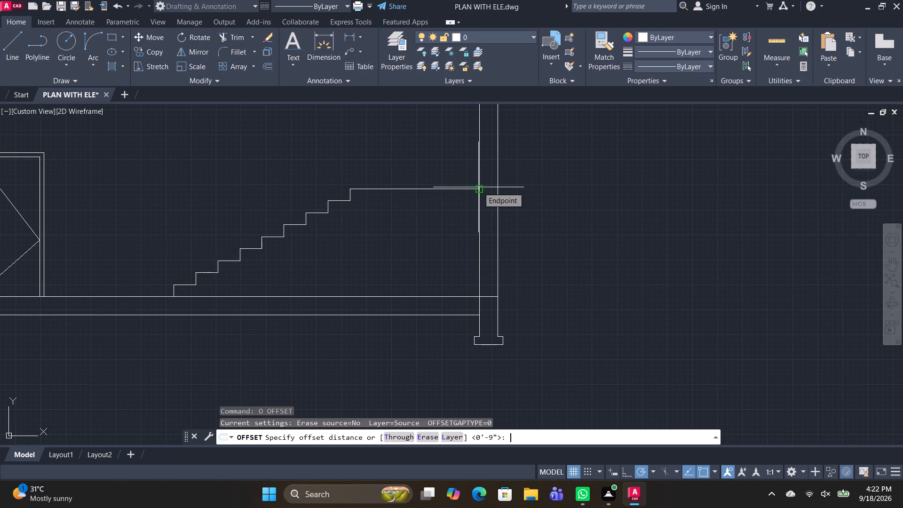
{"action": "type", "text": "6\""}
{"action": "key", "text": "Return"}
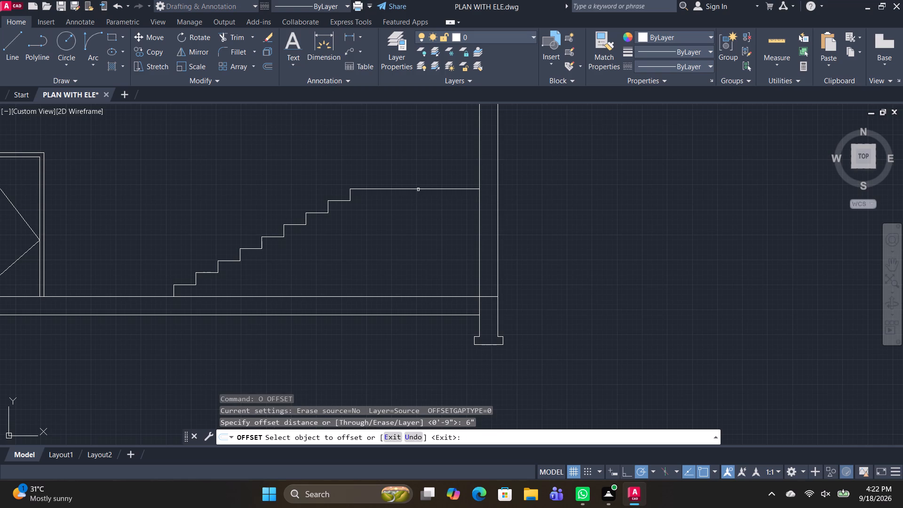
{"action": "left_click", "coordinate": [418, 190]}
{"action": "left_click", "coordinate": [418, 159]}
{"action": "left_click", "coordinate": [418, 176]}
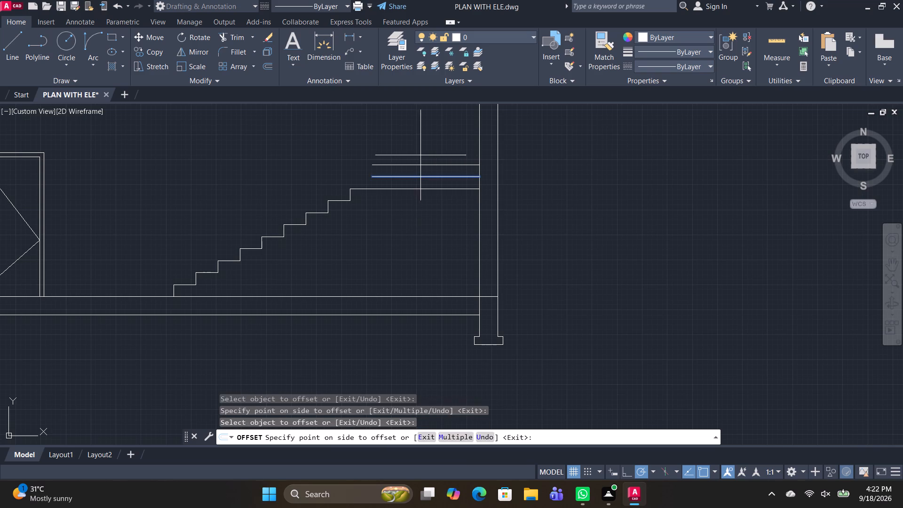
{"action": "left_click", "coordinate": [420, 154]}
{"action": "left_click", "coordinate": [420, 164]}
{"action": "left_click", "coordinate": [420, 149]}
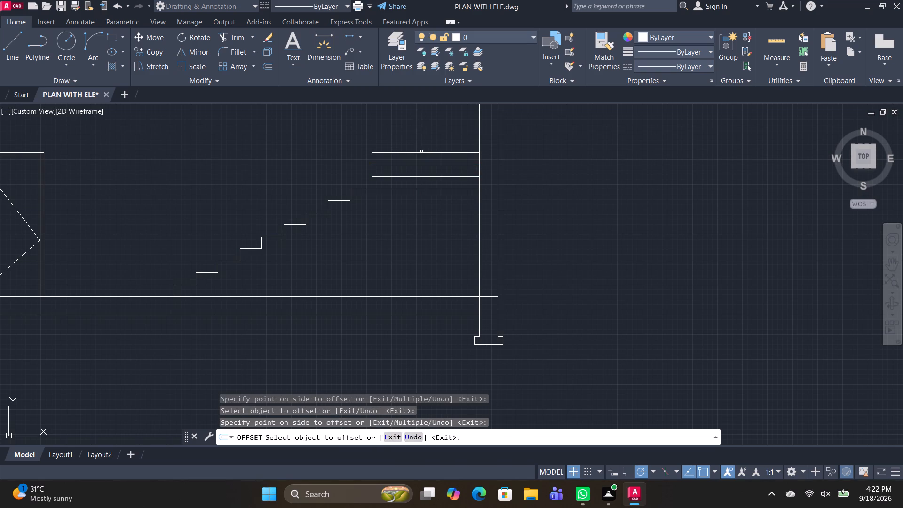
{"action": "left_click", "coordinate": [422, 153]}
{"action": "left_click", "coordinate": [422, 142]}
{"action": "left_click", "coordinate": [424, 141]}
{"action": "left_click", "coordinate": [425, 130]}
{"action": "middle_click_drag", "start_coordinate": [383, 200], "coordinate": [412, 262]}
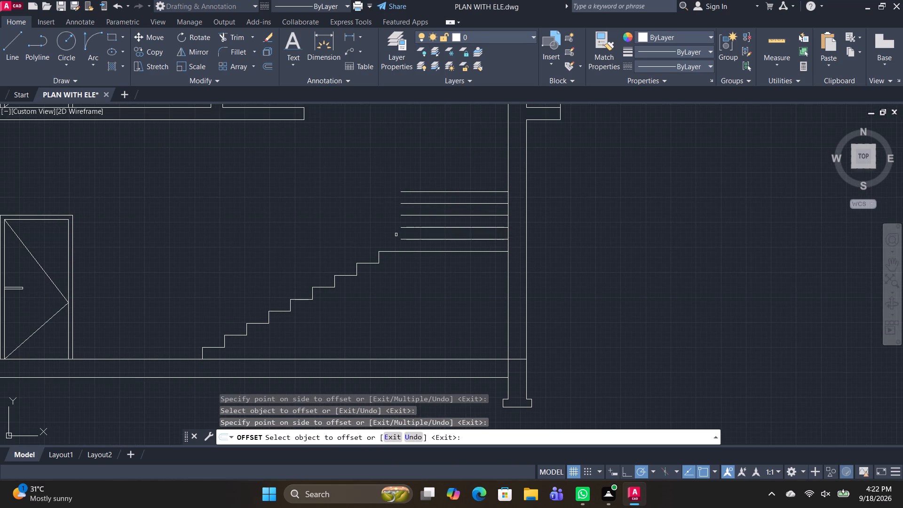
{"action": "key", "text": "space"}
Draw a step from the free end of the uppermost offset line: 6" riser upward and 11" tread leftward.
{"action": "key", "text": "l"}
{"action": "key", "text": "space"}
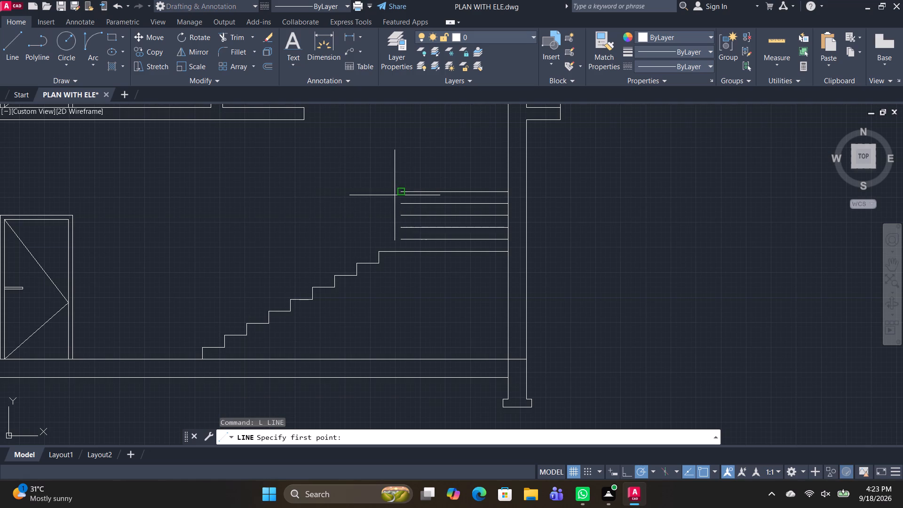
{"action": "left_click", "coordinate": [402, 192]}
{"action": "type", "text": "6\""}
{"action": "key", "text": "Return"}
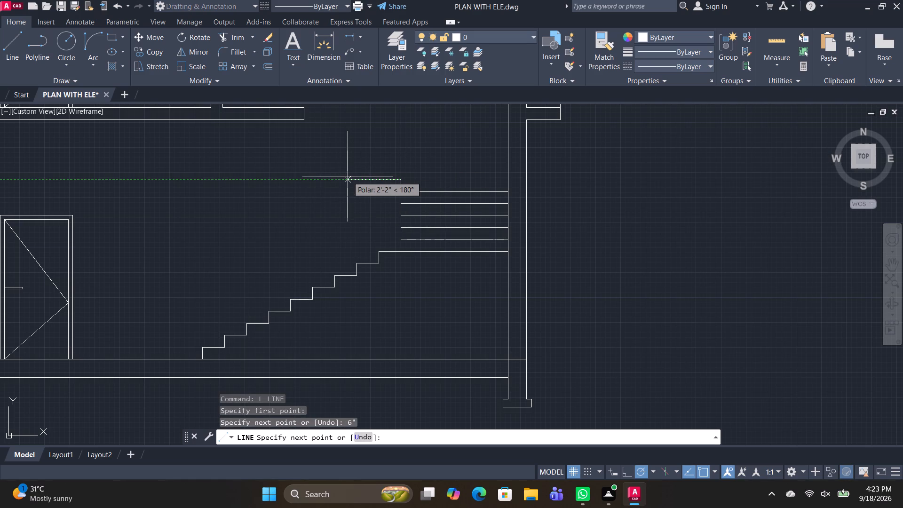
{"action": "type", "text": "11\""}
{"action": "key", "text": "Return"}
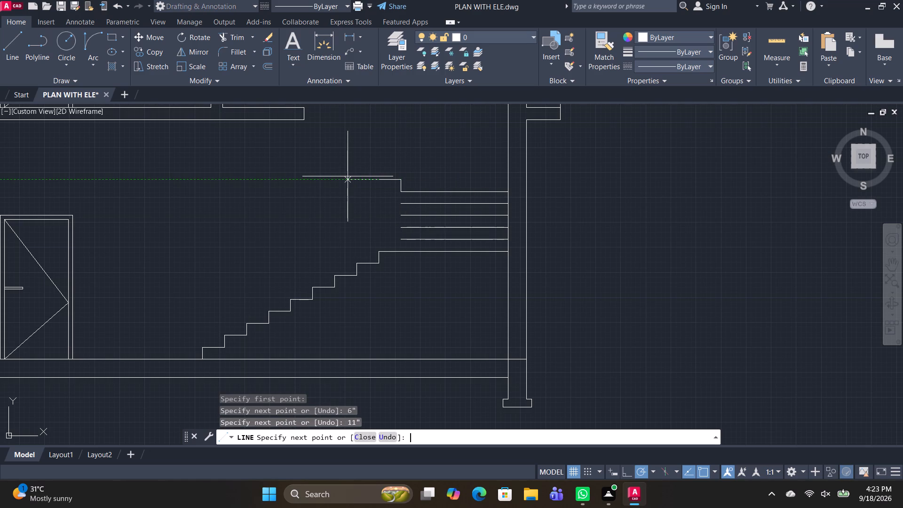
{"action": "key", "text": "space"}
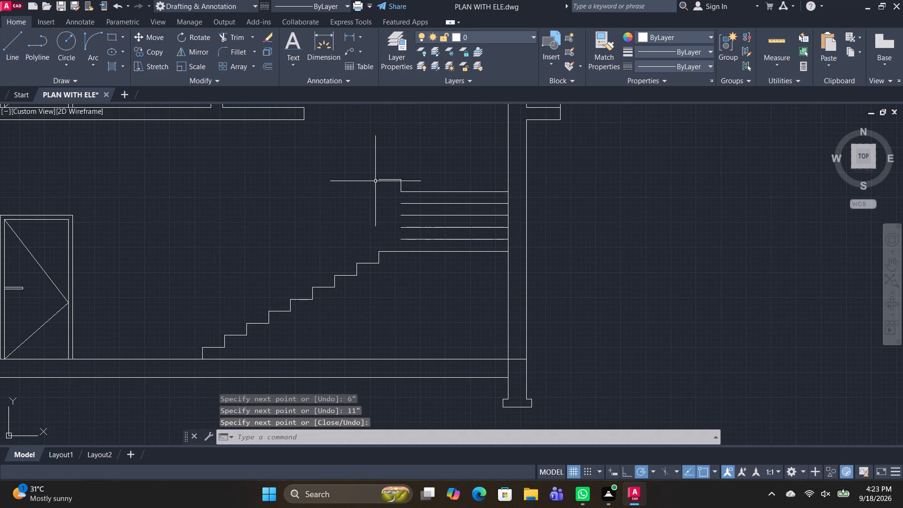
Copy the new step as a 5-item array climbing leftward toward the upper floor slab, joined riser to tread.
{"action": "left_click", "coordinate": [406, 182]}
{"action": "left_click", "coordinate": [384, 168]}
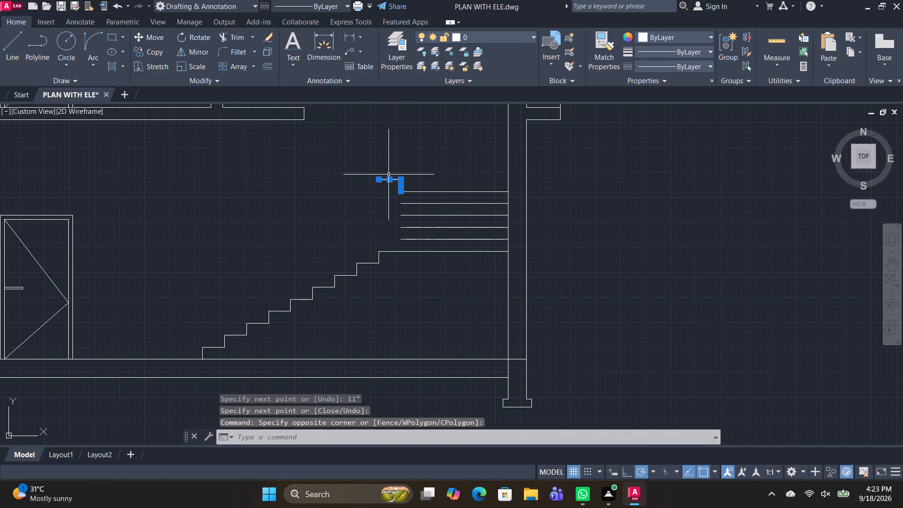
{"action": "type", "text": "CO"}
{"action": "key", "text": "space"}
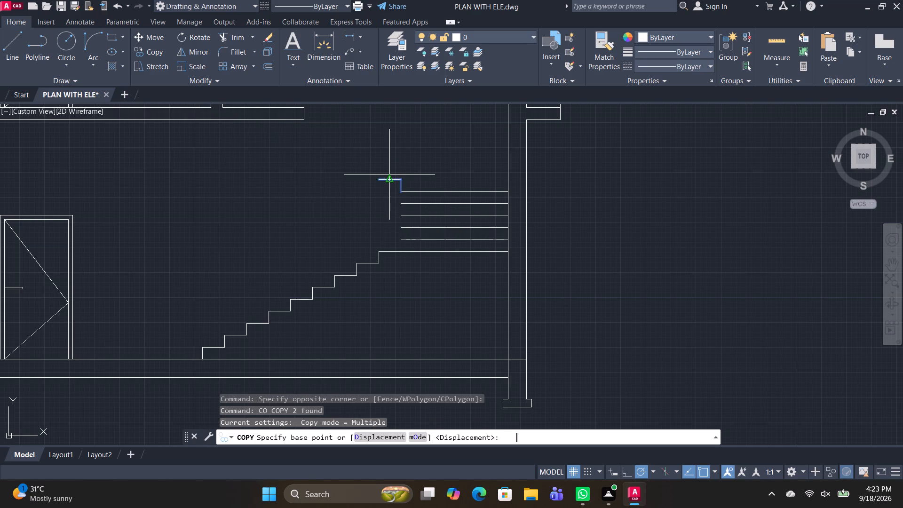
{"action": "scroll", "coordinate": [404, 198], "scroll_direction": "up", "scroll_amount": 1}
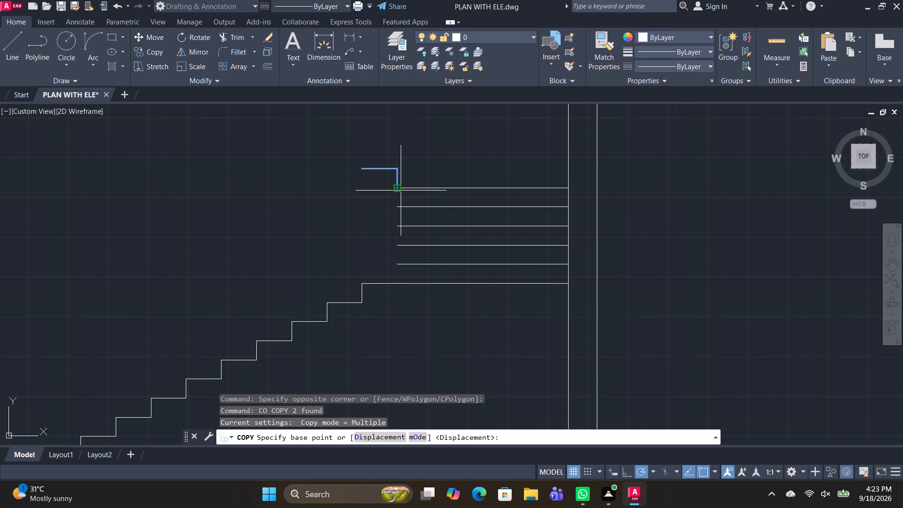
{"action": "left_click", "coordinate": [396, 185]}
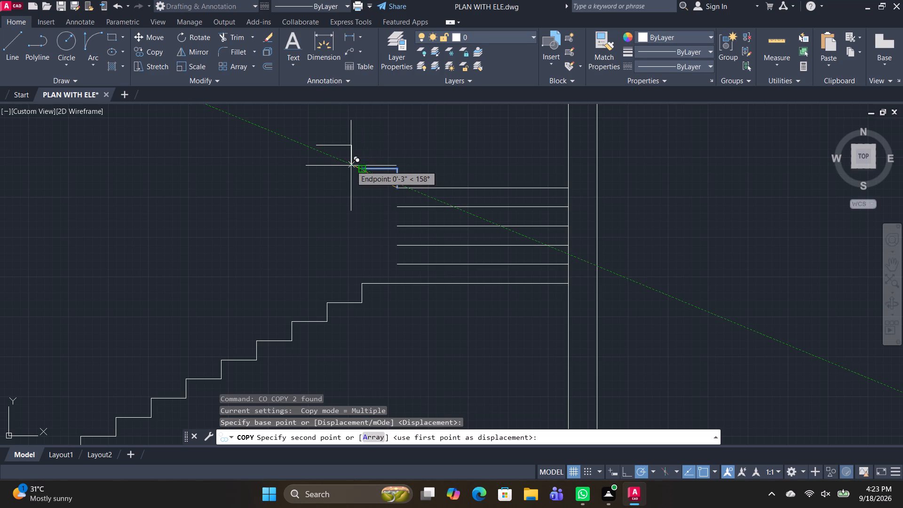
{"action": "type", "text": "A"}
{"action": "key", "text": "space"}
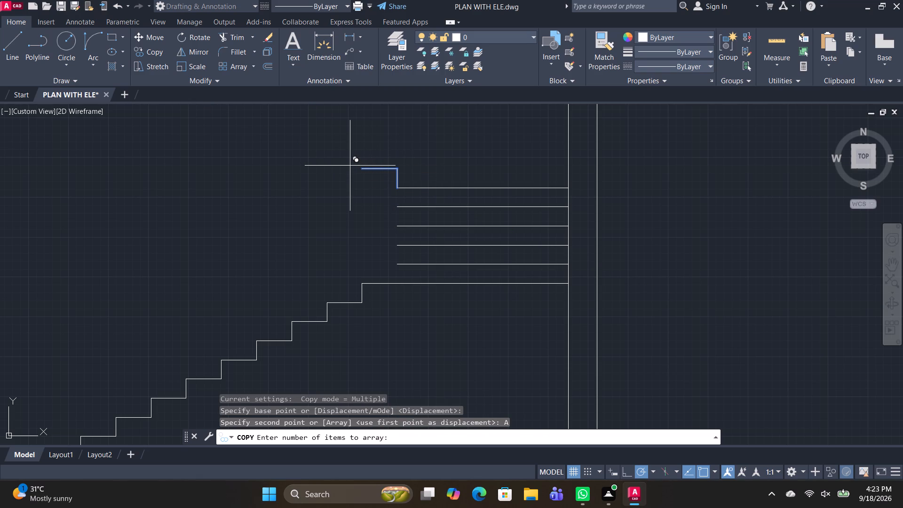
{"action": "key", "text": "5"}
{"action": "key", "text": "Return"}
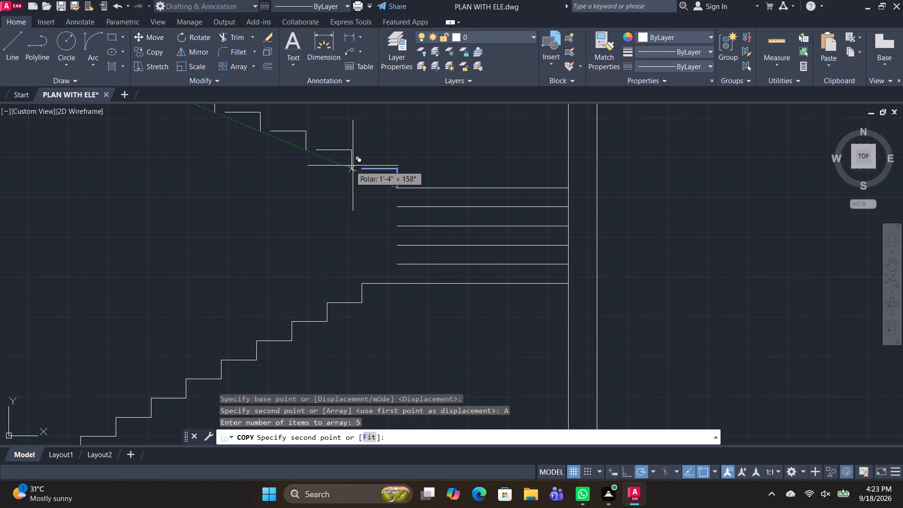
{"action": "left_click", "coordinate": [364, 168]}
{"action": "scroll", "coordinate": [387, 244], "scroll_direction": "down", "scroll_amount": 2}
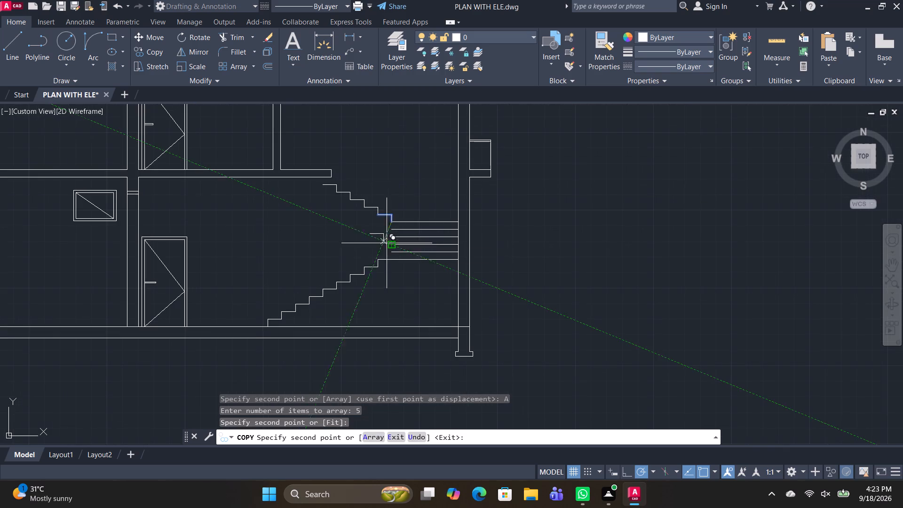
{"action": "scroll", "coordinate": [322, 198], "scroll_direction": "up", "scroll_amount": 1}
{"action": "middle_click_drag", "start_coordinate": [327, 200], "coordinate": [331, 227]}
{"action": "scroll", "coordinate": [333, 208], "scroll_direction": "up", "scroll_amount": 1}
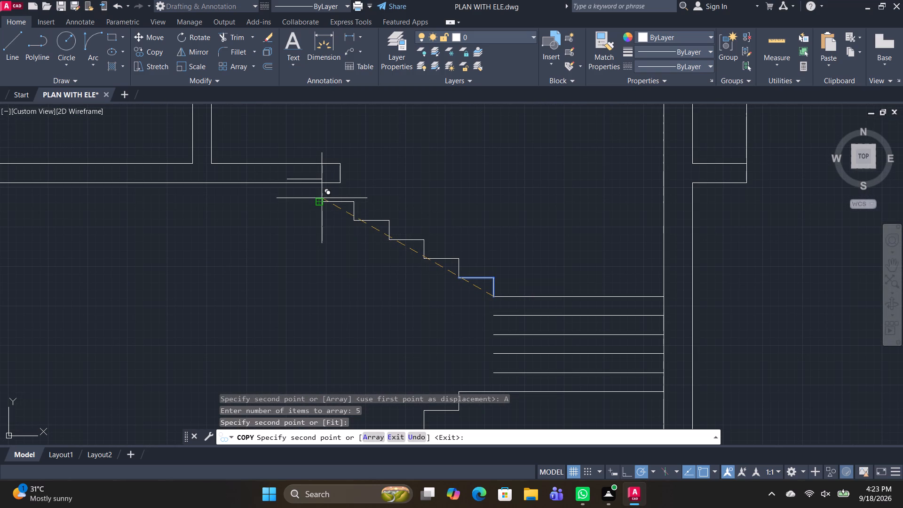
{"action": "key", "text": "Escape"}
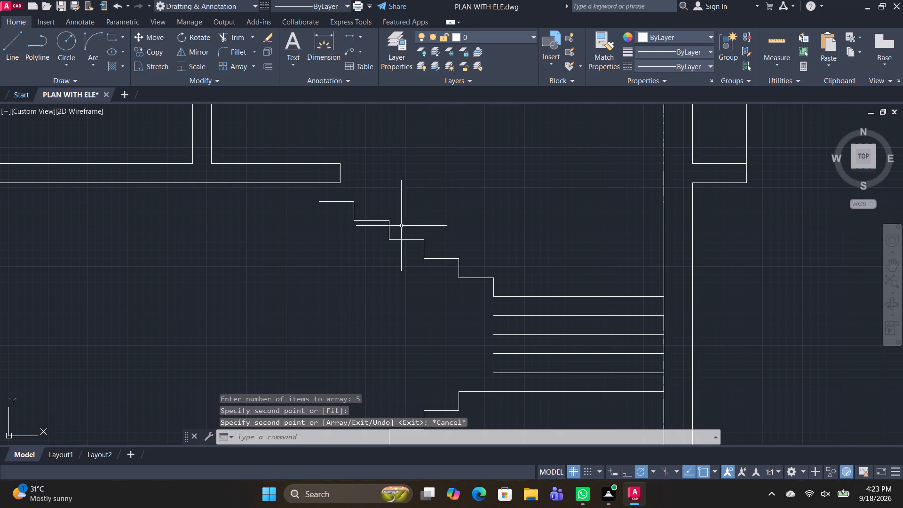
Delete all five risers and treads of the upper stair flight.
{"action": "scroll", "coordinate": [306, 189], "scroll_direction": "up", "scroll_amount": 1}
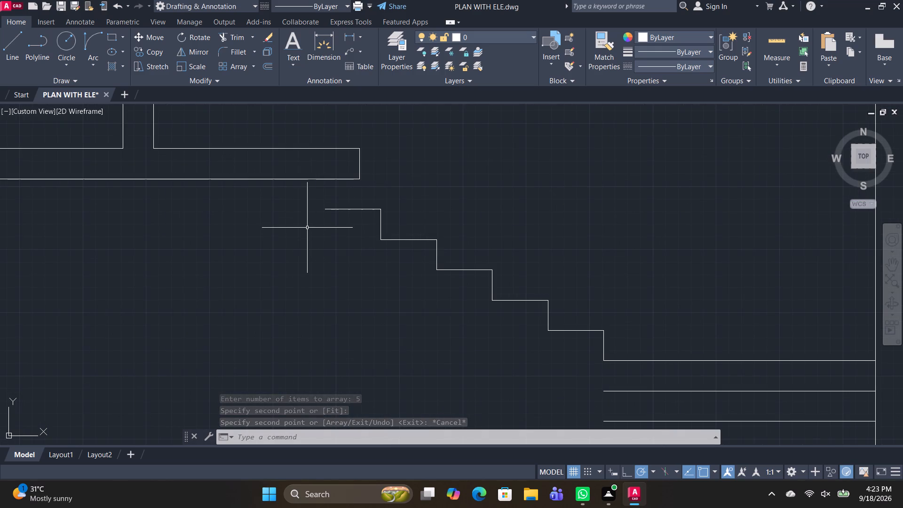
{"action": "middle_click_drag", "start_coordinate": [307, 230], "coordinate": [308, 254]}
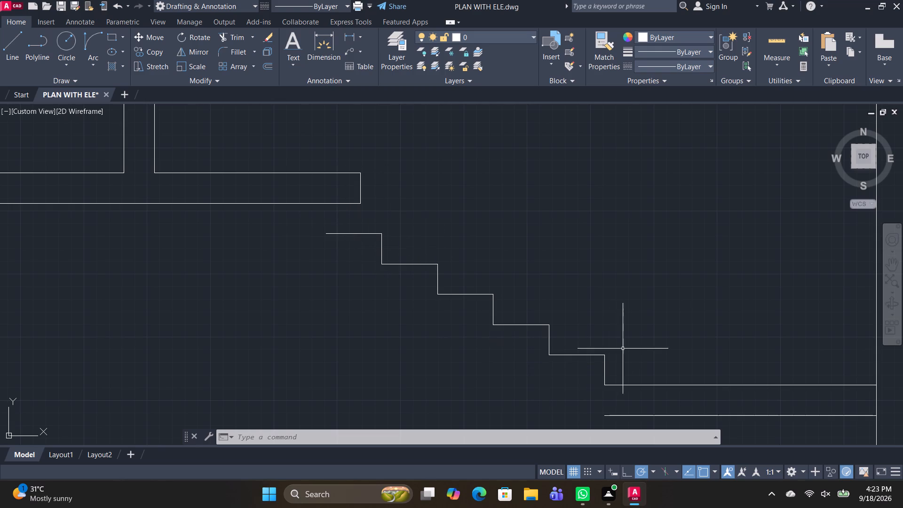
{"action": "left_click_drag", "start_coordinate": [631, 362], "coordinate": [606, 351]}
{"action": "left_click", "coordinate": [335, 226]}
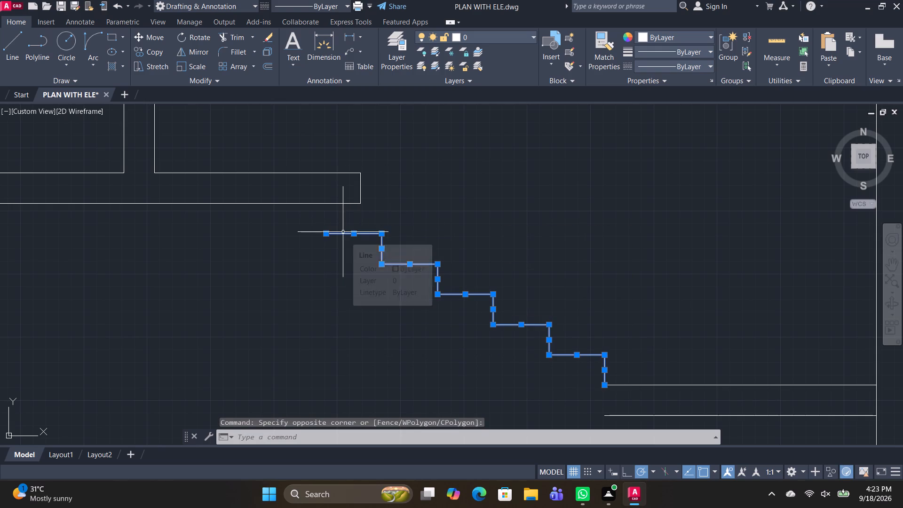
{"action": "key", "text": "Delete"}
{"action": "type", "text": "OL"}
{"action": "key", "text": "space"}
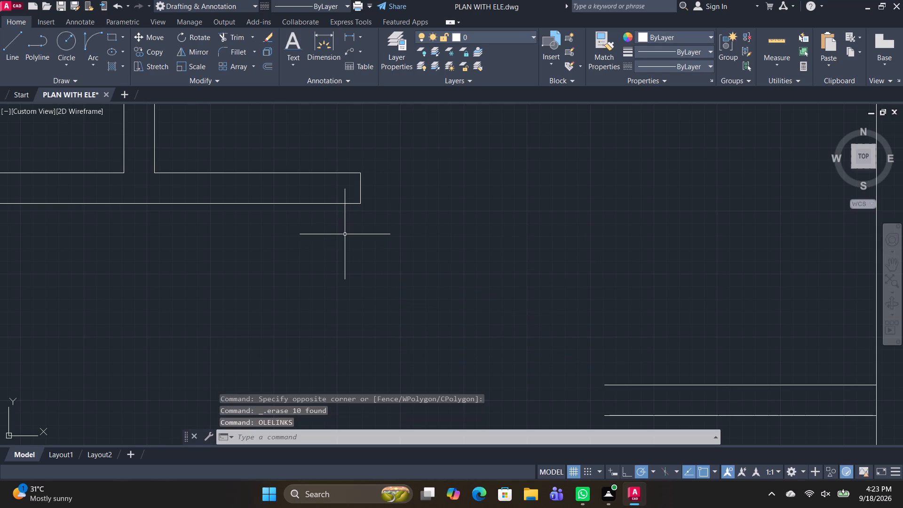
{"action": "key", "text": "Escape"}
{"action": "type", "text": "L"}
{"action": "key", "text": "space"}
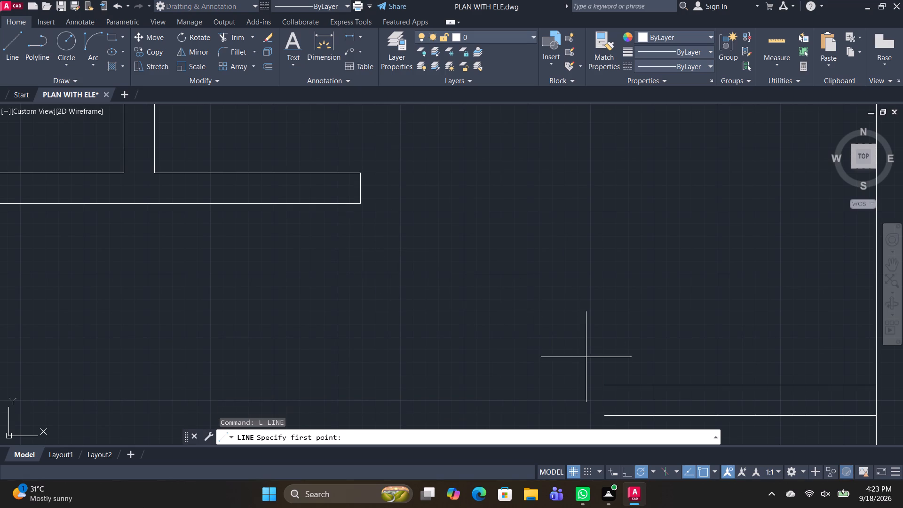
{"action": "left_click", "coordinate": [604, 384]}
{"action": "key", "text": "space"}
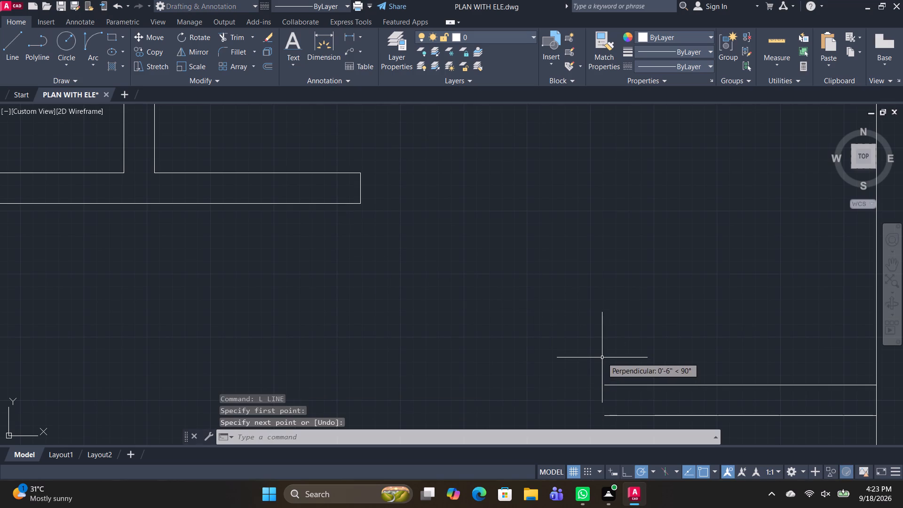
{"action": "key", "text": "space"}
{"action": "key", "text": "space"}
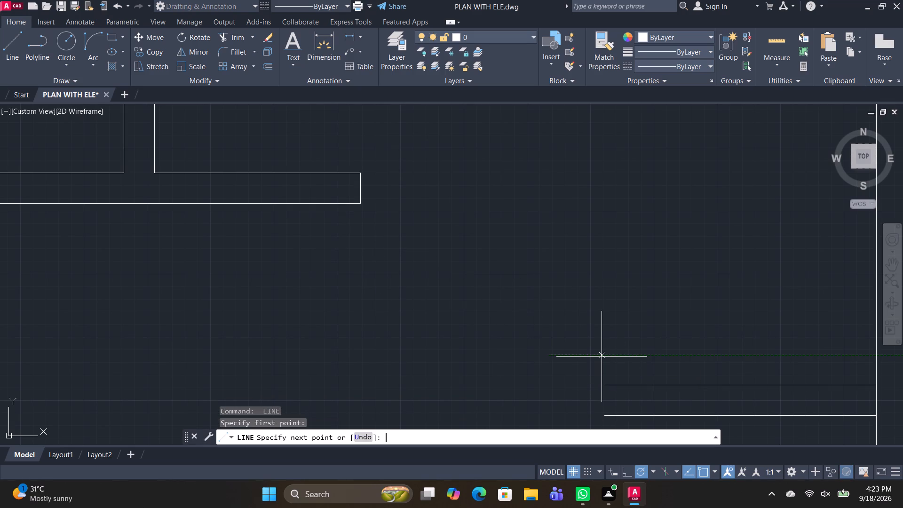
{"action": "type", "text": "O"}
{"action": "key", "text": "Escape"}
Offset the uppermost landing line upward by 6".
{"action": "type", "text": "O"}
{"action": "key", "text": "space"}
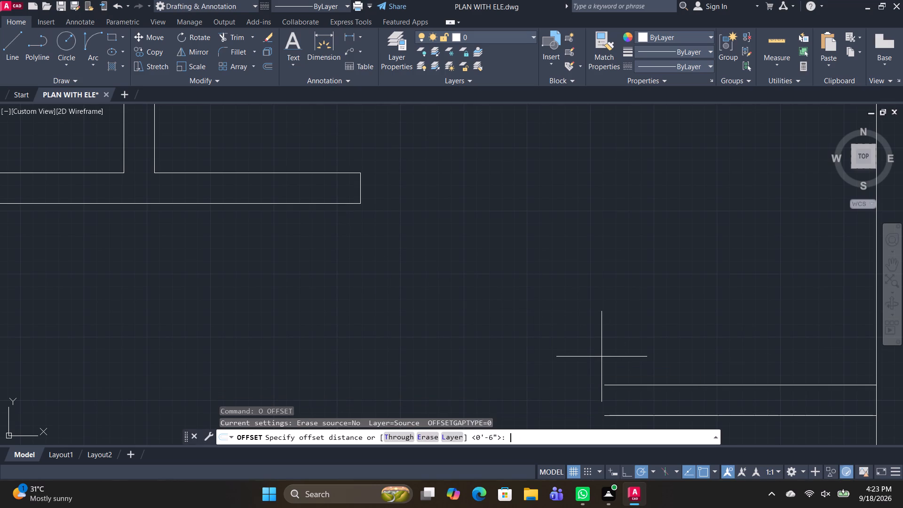
{"action": "key", "text": "space"}
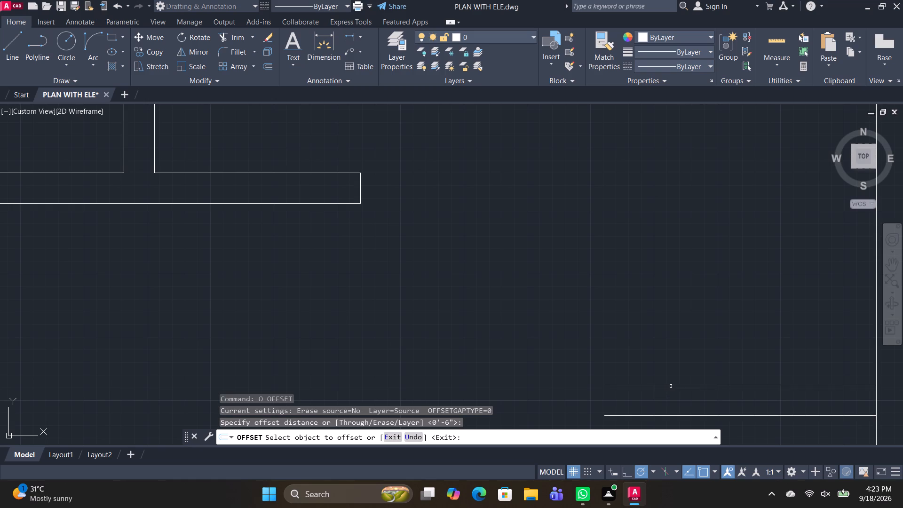
{"action": "left_click", "coordinate": [671, 386]}
{"action": "left_click", "coordinate": [667, 346]}
{"action": "key", "text": "space"}
Draw a step from the free end of the new offset line: 6" riser upward and 11" tread leftward.
{"action": "type", "text": "L"}
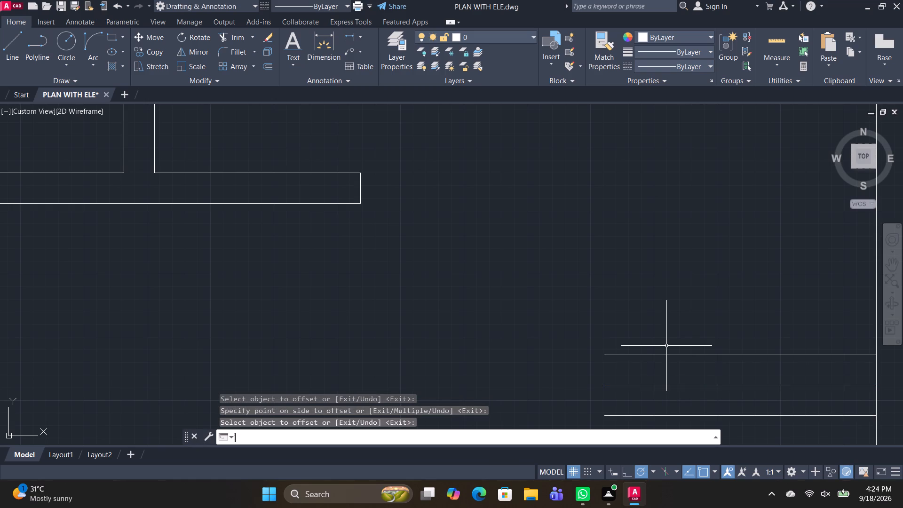
{"action": "key", "text": "space"}
{"action": "left_click", "coordinate": [605, 355]}
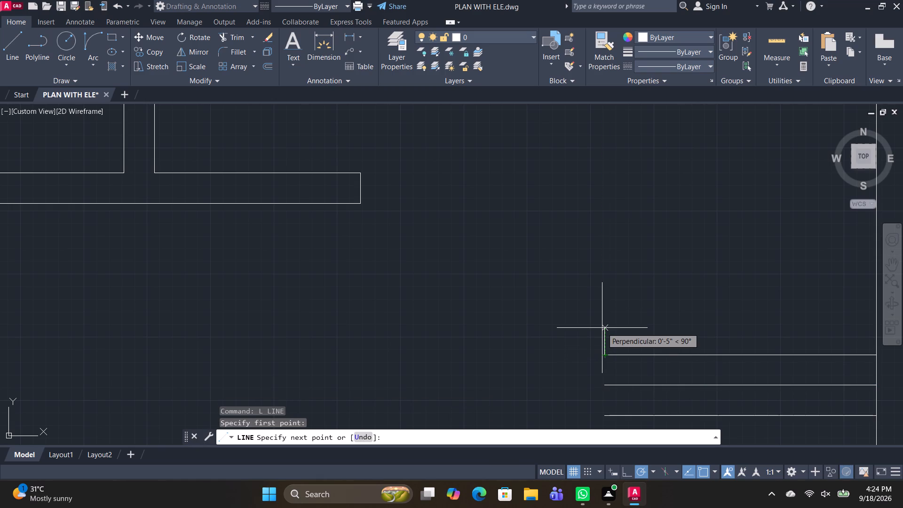
{"action": "type", "text": "6\""}
{"action": "key", "text": "Return"}
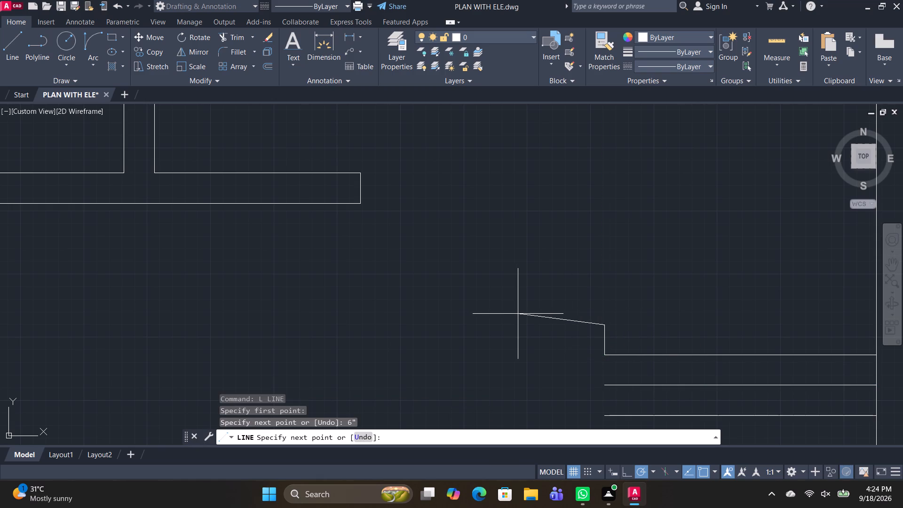
{"action": "type", "text": "11\""}
{"action": "key", "text": "Return"}
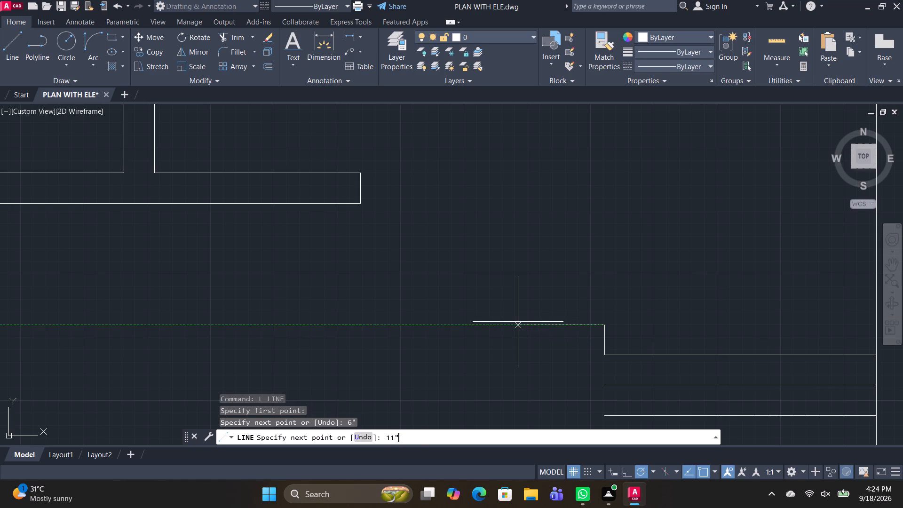
{"action": "key", "text": "space"}
Copy the new riser and tread as a 6-item array climbing leftward to the upper floor slab, joined riser to tread.
{"action": "left_click_drag", "start_coordinate": [637, 335], "coordinate": [630, 333]}
{"action": "left_click", "coordinate": [540, 313]}
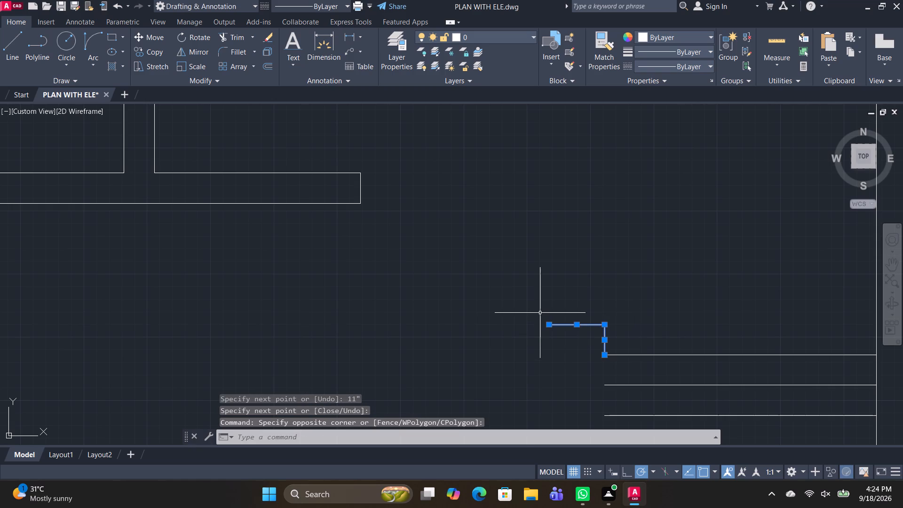
{"action": "type", "text": "CO"}
{"action": "key", "text": "space"}
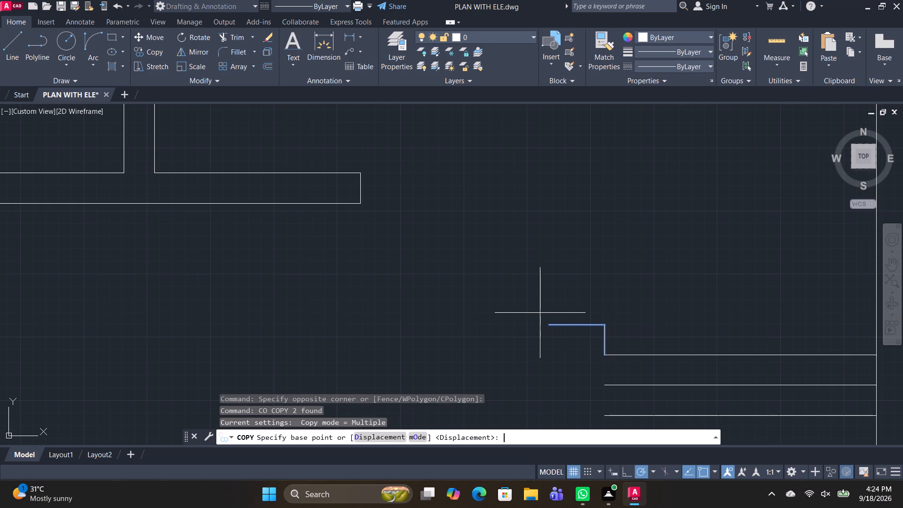
{"action": "left_click", "coordinate": [607, 352]}
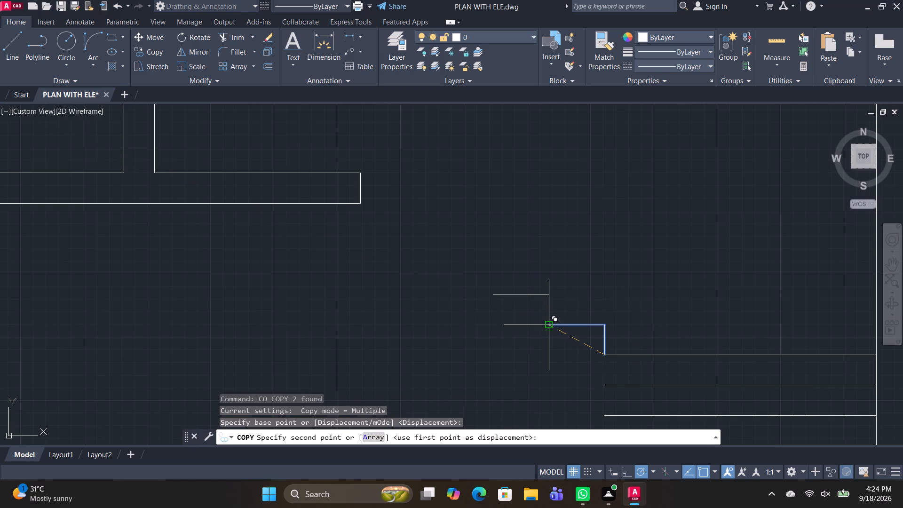
{"action": "type", "text": "A"}
{"action": "key", "text": "space"}
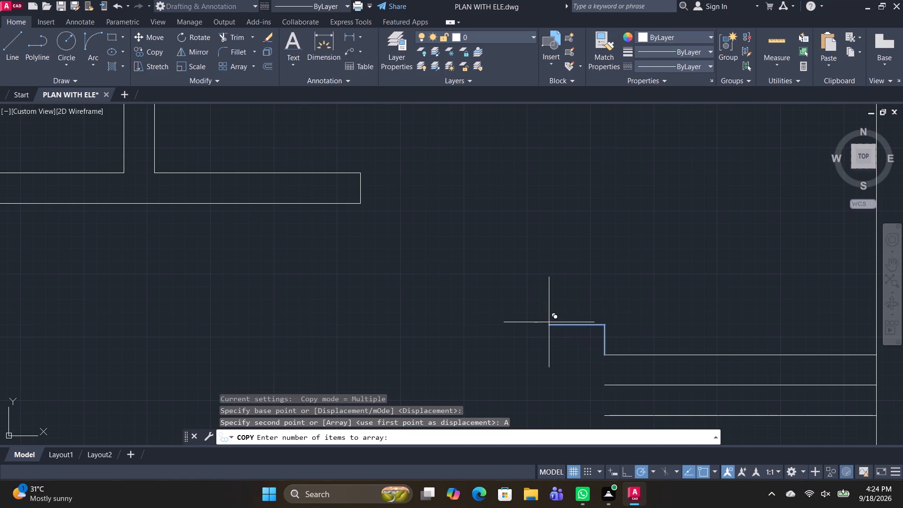
{"action": "key", "text": "6"}
{"action": "key", "text": "Return"}
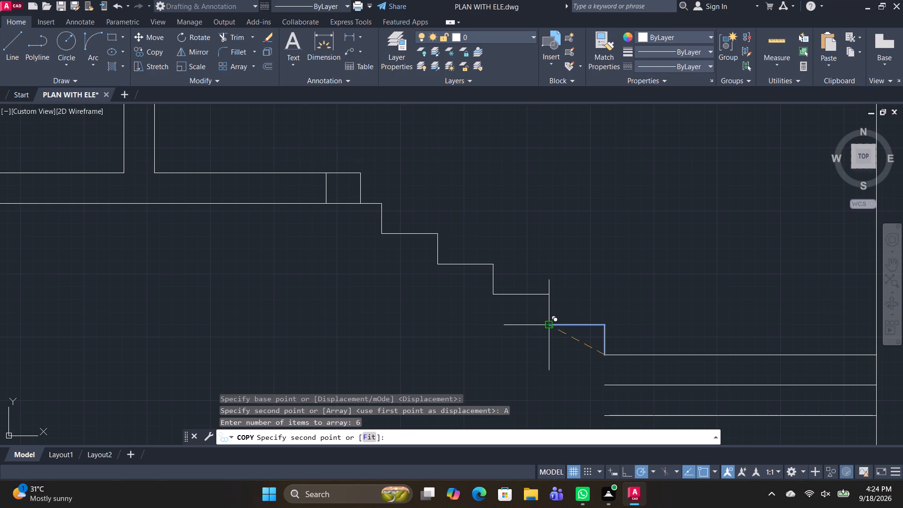
{"action": "left_click", "coordinate": [548, 323]}
{"action": "key", "text": "space"}
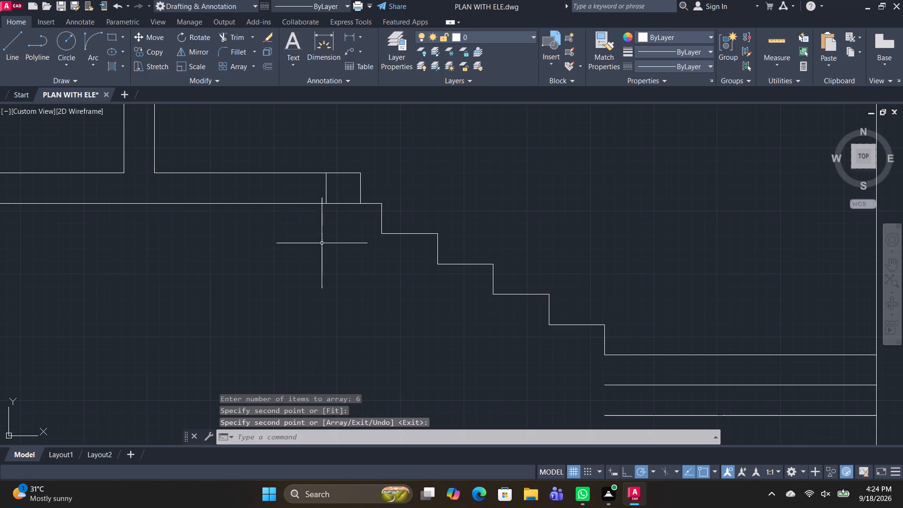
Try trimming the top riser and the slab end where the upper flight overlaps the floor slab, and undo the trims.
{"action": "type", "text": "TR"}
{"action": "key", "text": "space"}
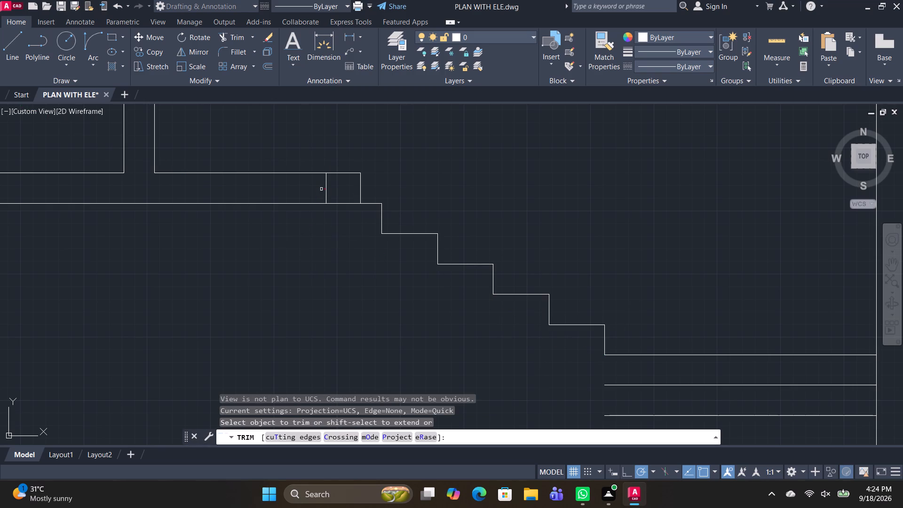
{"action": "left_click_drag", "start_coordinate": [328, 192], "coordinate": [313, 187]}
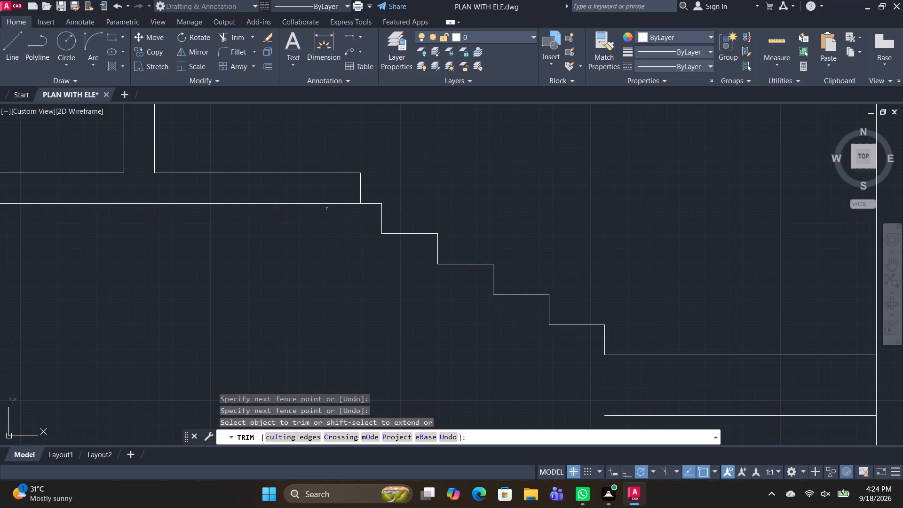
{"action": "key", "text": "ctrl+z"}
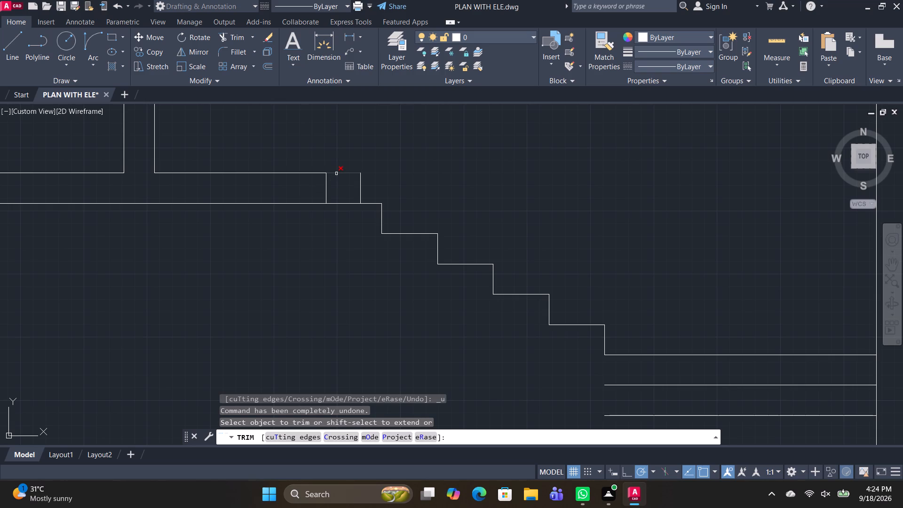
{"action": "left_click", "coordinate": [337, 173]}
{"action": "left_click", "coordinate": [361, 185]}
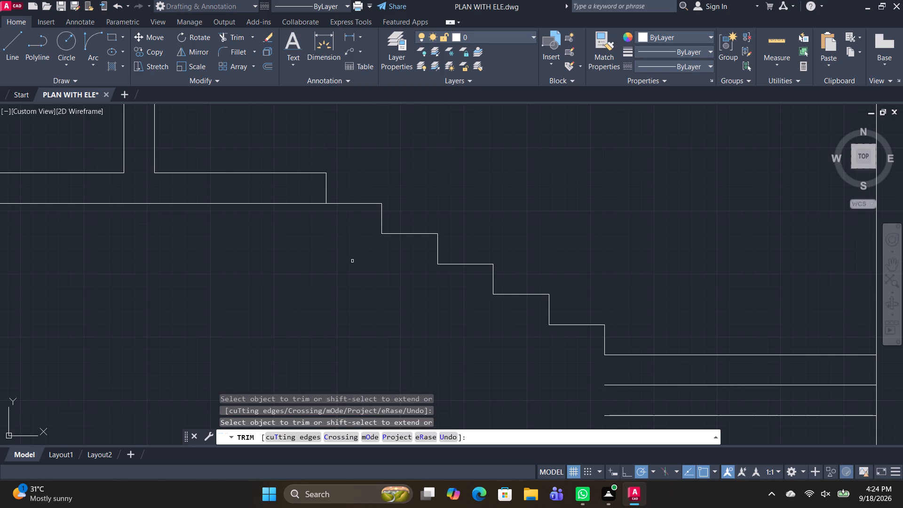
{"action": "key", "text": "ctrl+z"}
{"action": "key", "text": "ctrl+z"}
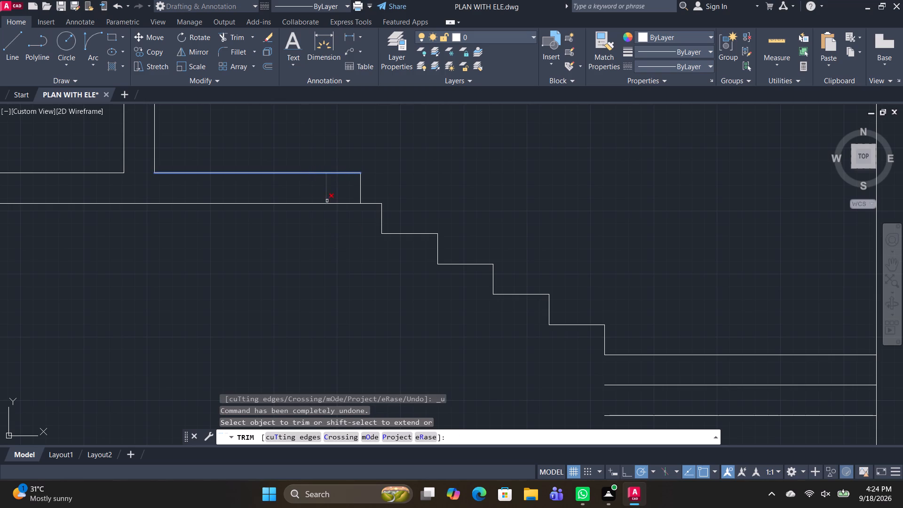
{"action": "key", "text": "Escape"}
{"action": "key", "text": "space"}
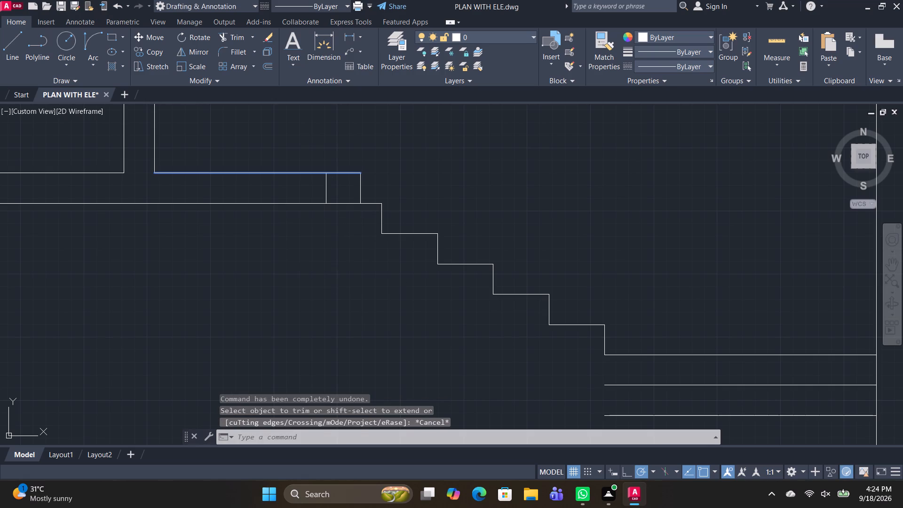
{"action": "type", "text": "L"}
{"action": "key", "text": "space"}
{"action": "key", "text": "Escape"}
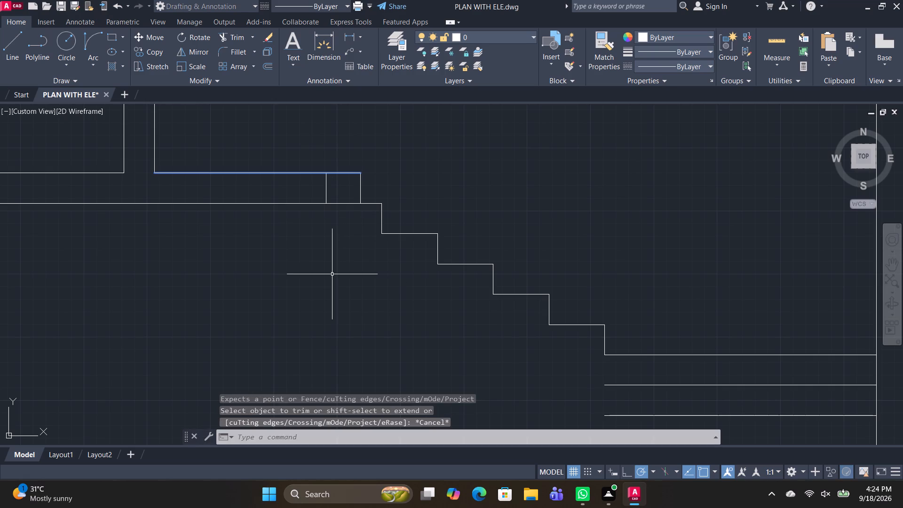
Draw a 4" vertical line downward from the foot of the upper flight's top riser at the slab underside.
{"action": "key", "text": "l"}
{"action": "key", "text": "space"}
{"action": "left_click", "coordinate": [326, 204]}
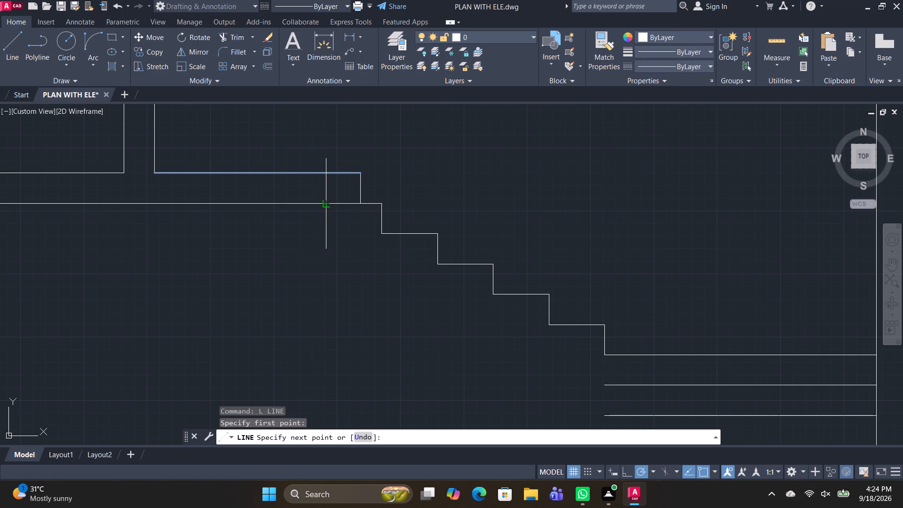
{"action": "type", "text": "4\""}
{"action": "key", "text": "Return"}
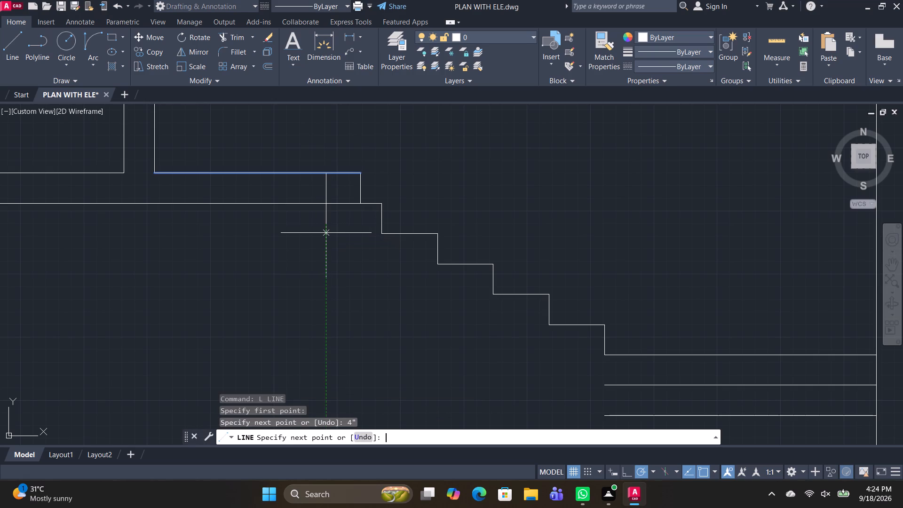
{"action": "key", "text": "space"}
Draw the upper flight's soffit: 4" leftward from the lowest riser's foot, and on to the lower end of the 4" vertical line.
{"action": "key", "text": "space"}
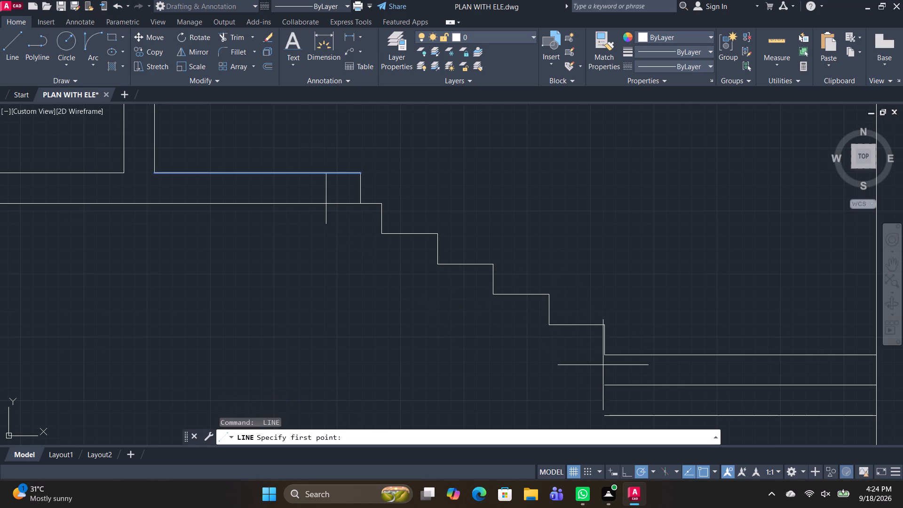
{"action": "left_click_drag", "start_coordinate": [606, 354], "coordinate": [598, 356]}
{"action": "type", "text": "4\""}
{"action": "key", "text": "Return"}
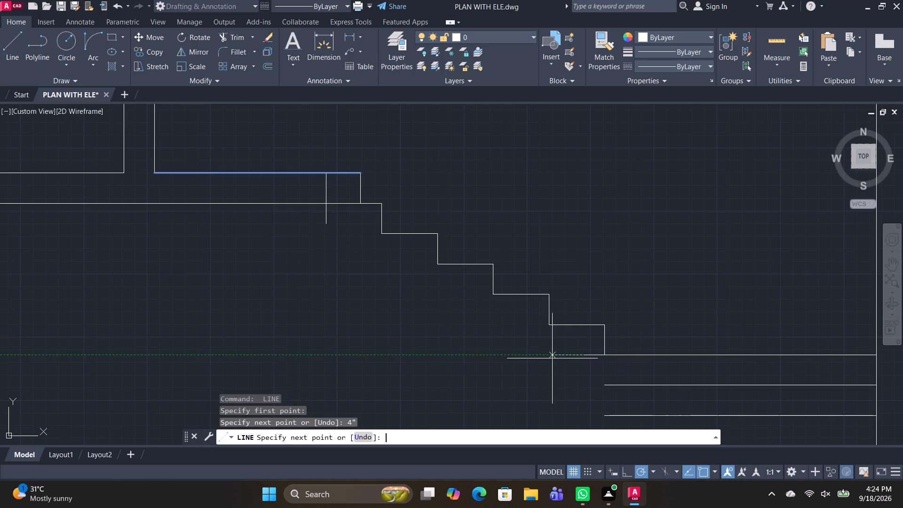
{"action": "left_click", "coordinate": [325, 224]}
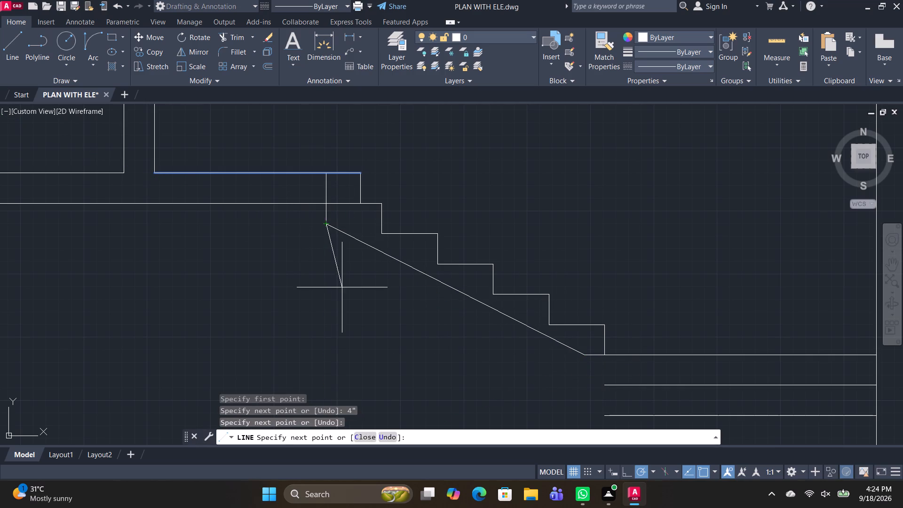
{"action": "key", "text": "space"}
Trim the overlapping tread and slab underside lines between the top riser and the end face of the upper slab.
{"action": "type", "text": "TR"}
{"action": "key", "text": "space"}
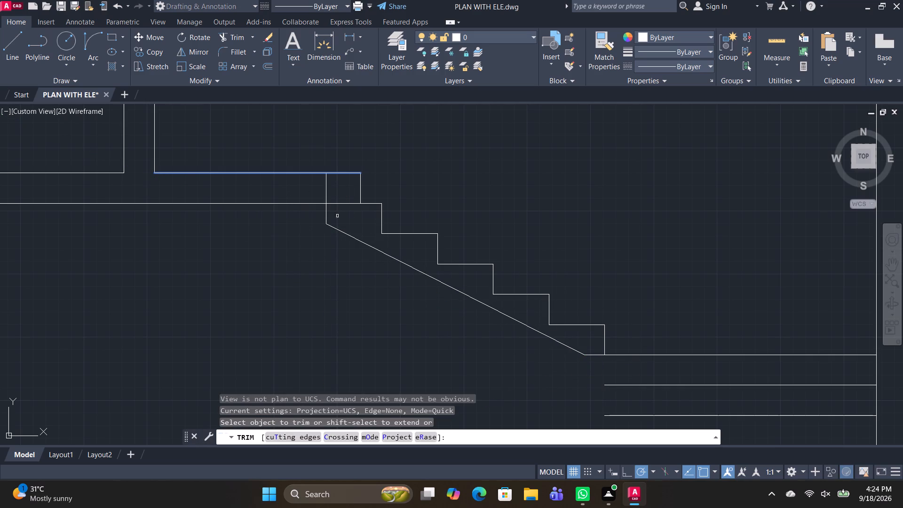
{"action": "left_click", "coordinate": [340, 202]}
{"action": "left_click", "coordinate": [344, 202]}
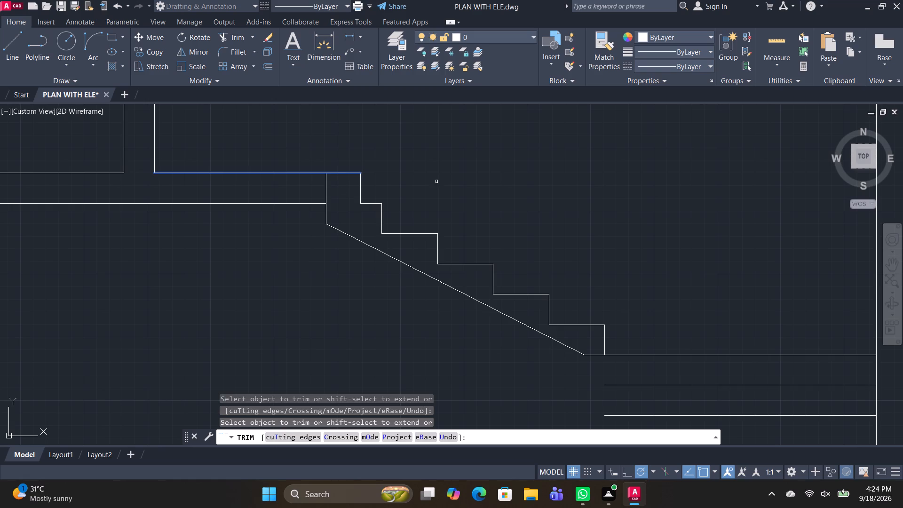
{"action": "key", "text": "Escape"}
{"action": "key", "text": "Escape"}
{"action": "key", "text": "Escape"}
{"action": "key", "text": "Escape"}
{"action": "key", "text": "Escape"}
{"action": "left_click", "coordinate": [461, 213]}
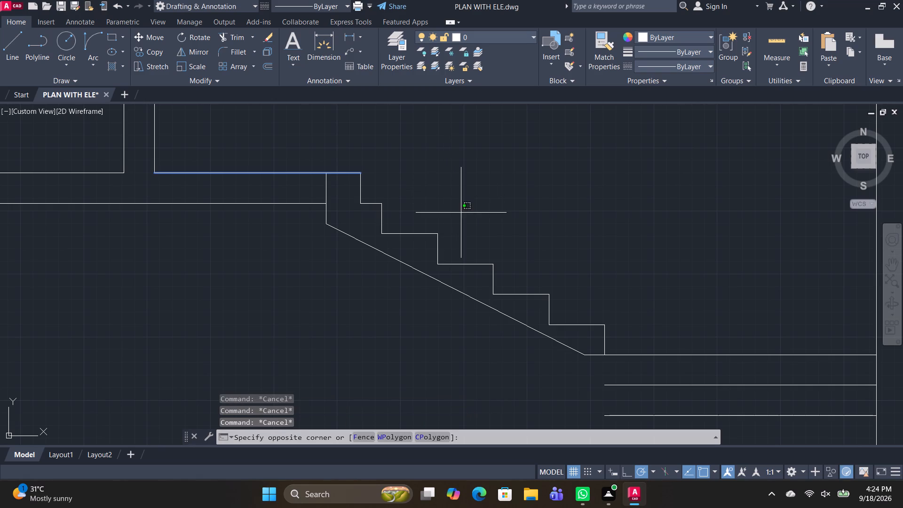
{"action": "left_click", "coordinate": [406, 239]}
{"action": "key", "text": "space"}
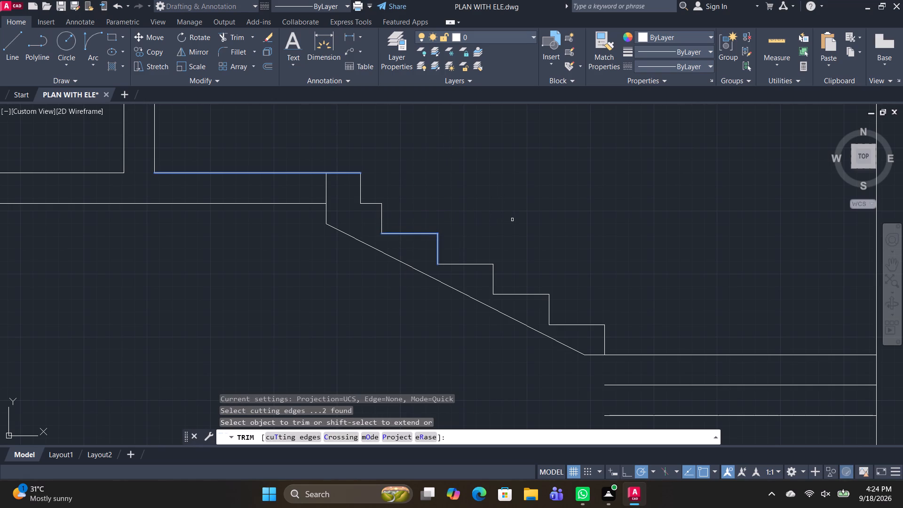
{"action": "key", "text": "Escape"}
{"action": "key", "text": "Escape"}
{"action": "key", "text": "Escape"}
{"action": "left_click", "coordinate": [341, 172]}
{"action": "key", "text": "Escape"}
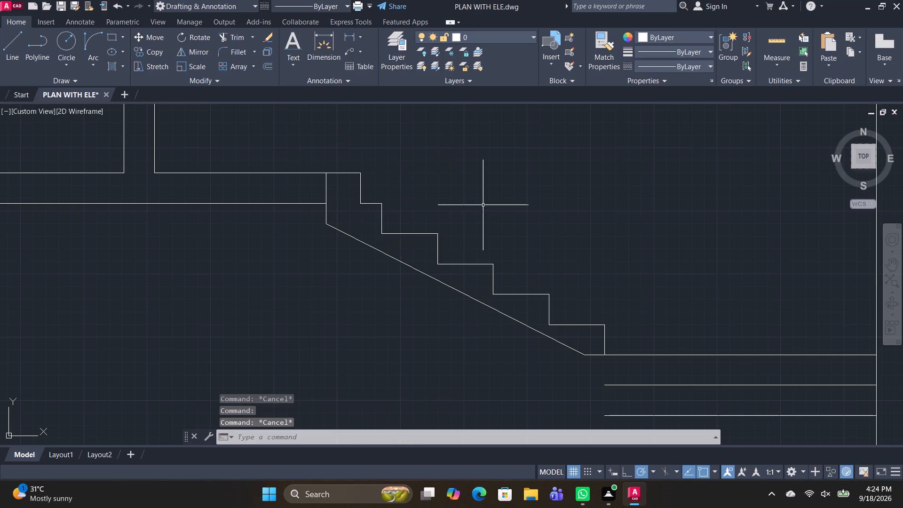
Draw a 4" horizontal line along the ground floor from the foot of the lower flight's first riser, toward the landing.
{"action": "scroll", "coordinate": [483, 204], "scroll_direction": "down", "scroll_amount": 2}
{"action": "middle_click_drag", "start_coordinate": [504, 275], "coordinate": [427, 190]}
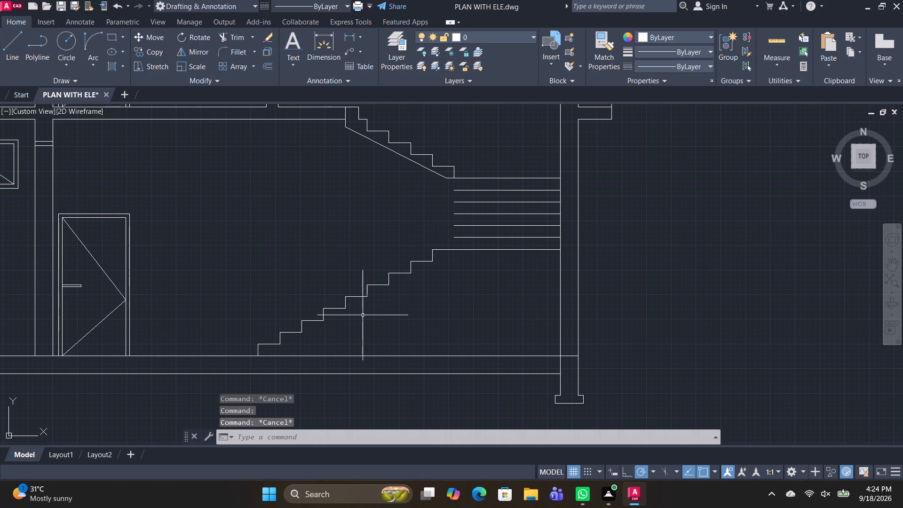
{"action": "type", "text": "L"}
{"action": "key", "text": "space"}
{"action": "scroll", "coordinate": [254, 358], "scroll_direction": "up", "scroll_amount": 2}
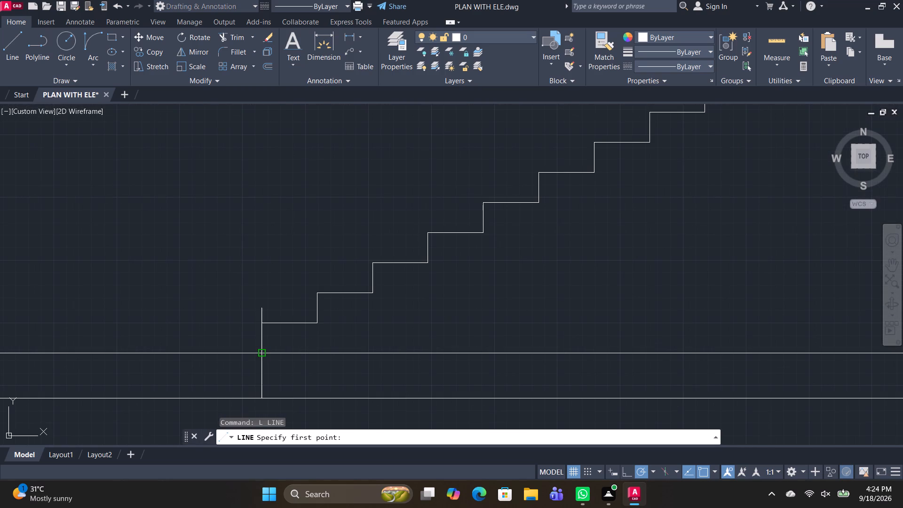
{"action": "left_click", "coordinate": [259, 356]}
{"action": "scroll", "coordinate": [803, 352], "scroll_direction": "down", "scroll_amount": 2}
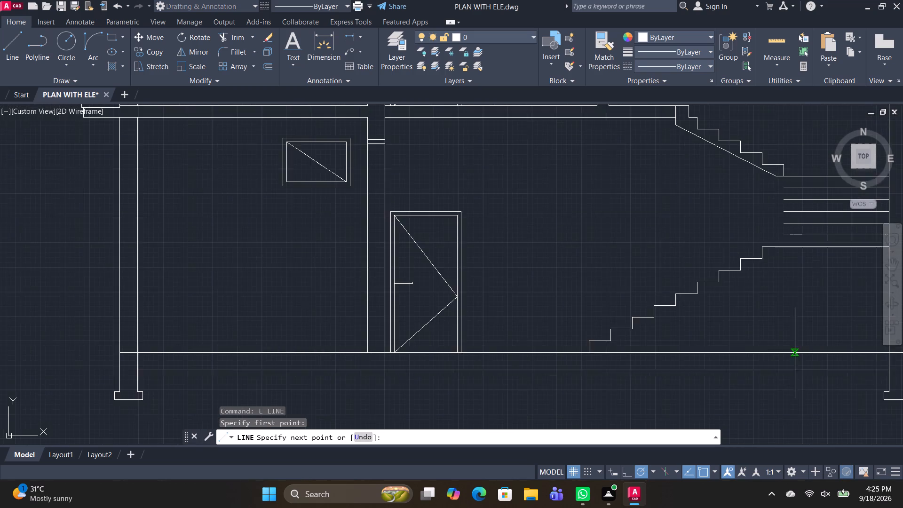
{"action": "middle_click_drag", "start_coordinate": [761, 358], "coordinate": [497, 357]}
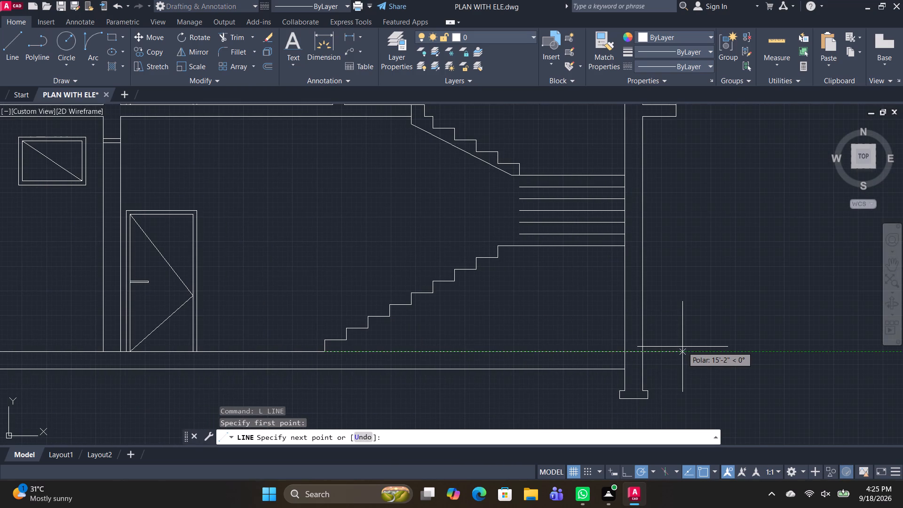
{"action": "type", "text": "4\""}
{"action": "key", "text": "Return"}
{"action": "key", "text": "space"}
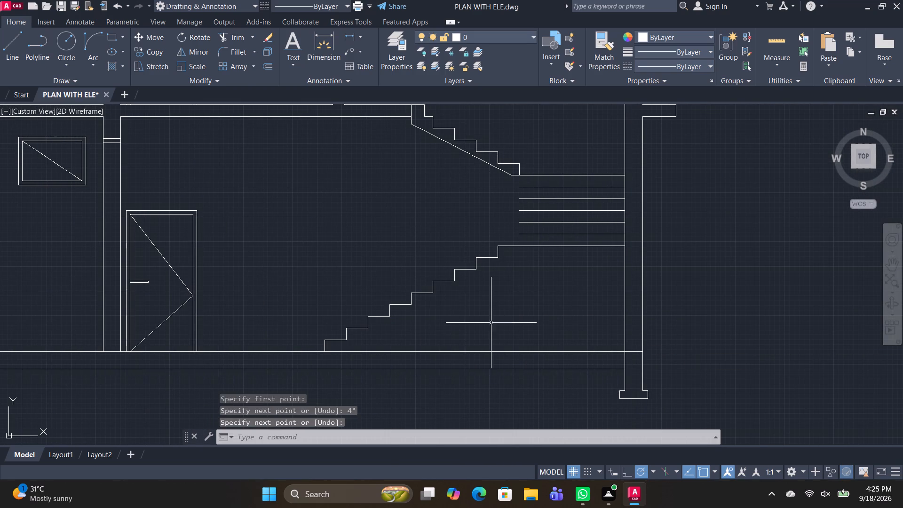
Draw the lower flight's soffit: 4" down from the landing edge, and on to the end of the 4" floor line.
{"action": "key", "text": "l"}
{"action": "key", "text": "space"}
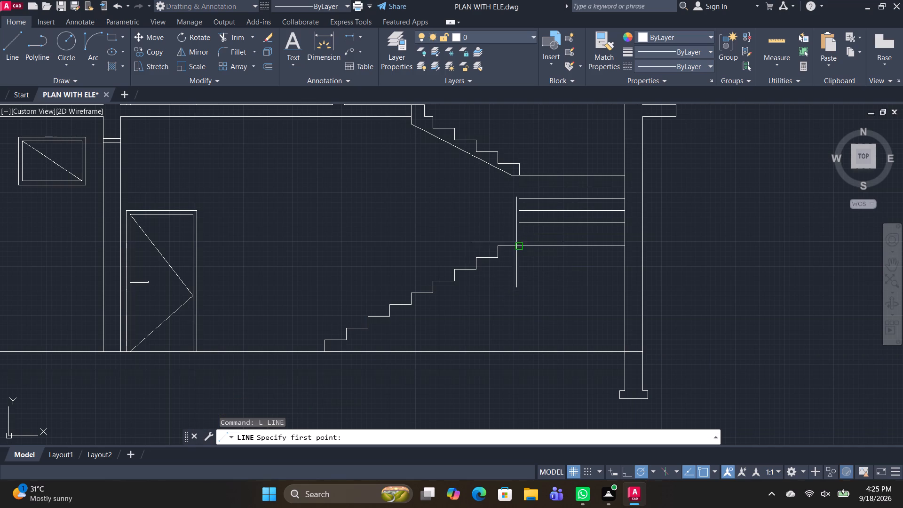
{"action": "left_click", "coordinate": [520, 244]}
{"action": "type", "text": "4\""}
{"action": "key", "text": "Return"}
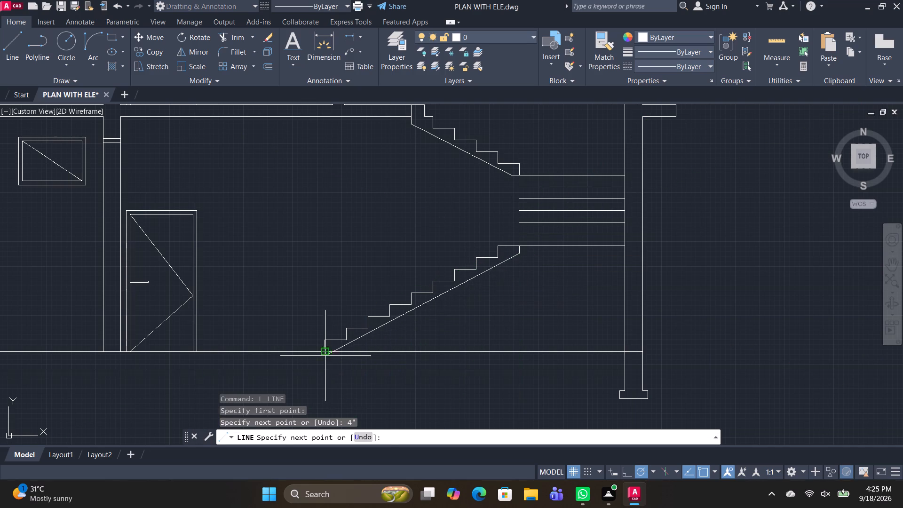
{"action": "left_click", "coordinate": [331, 350]}
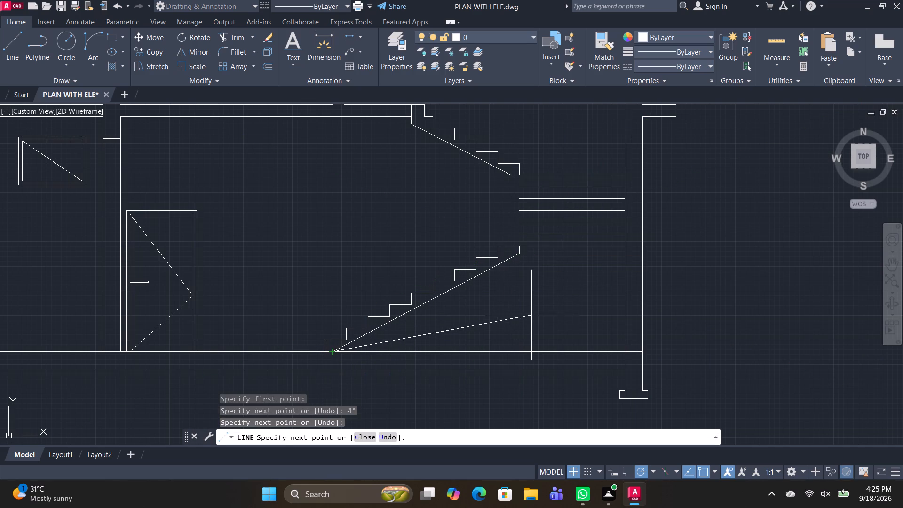
{"action": "key", "text": "space"}
Draw a vertical line from the landing edge up to the foot of the upper flight's lowest riser.
{"action": "type", "text": "L"}
{"action": "key", "text": "space"}
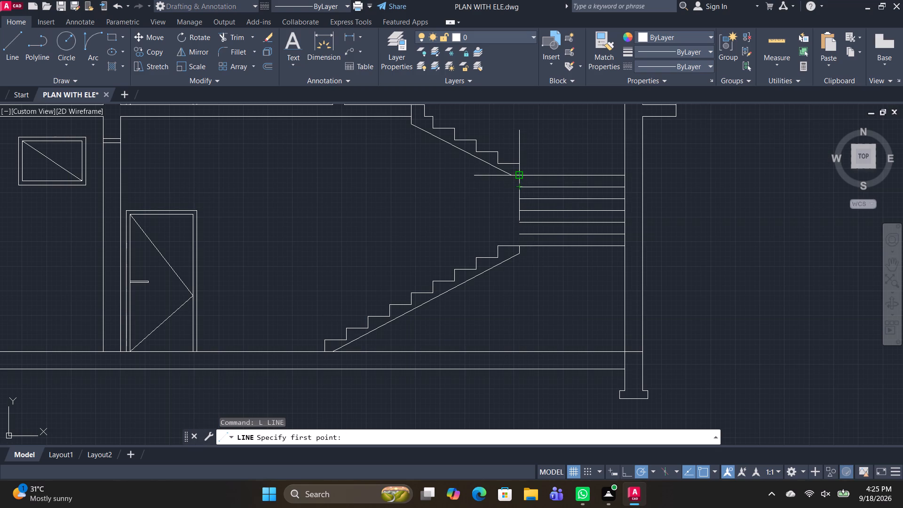
{"action": "scroll", "coordinate": [520, 183], "scroll_direction": "up", "scroll_amount": 2}
{"action": "left_click_drag", "start_coordinate": [514, 343], "coordinate": [515, 339]}
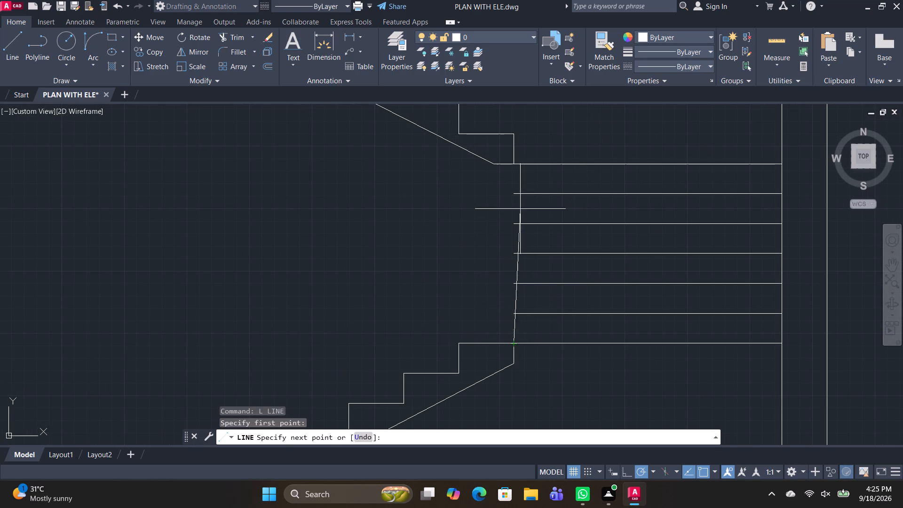
{"action": "left_click", "coordinate": [513, 163]}
{"action": "key", "text": "space"}
{"action": "scroll", "coordinate": [630, 373], "scroll_direction": "down", "scroll_amount": 1}
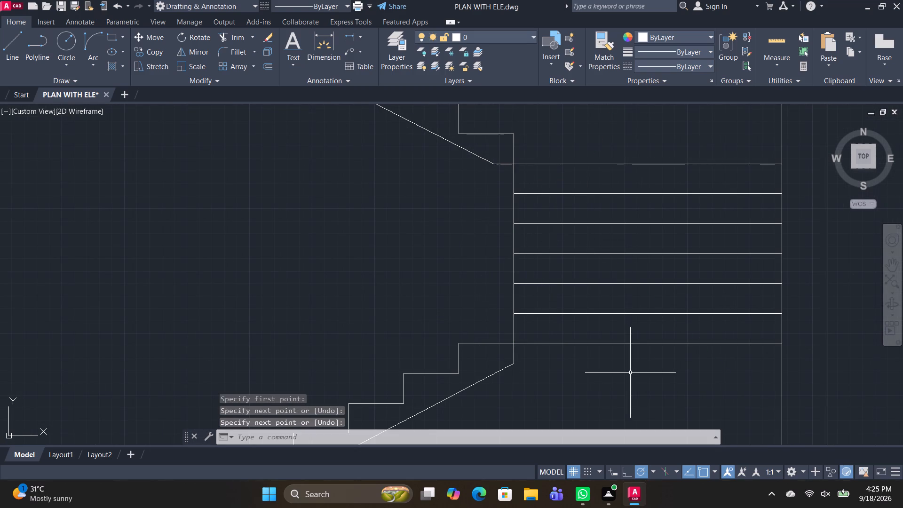
Draw the landing's underside as a horizontal line from the top of the lower soffit to the exterior wall.
{"action": "scroll", "coordinate": [662, 381], "scroll_direction": "down", "scroll_amount": 2}
{"action": "middle_click_drag", "start_coordinate": [649, 380], "coordinate": [581, 295]}
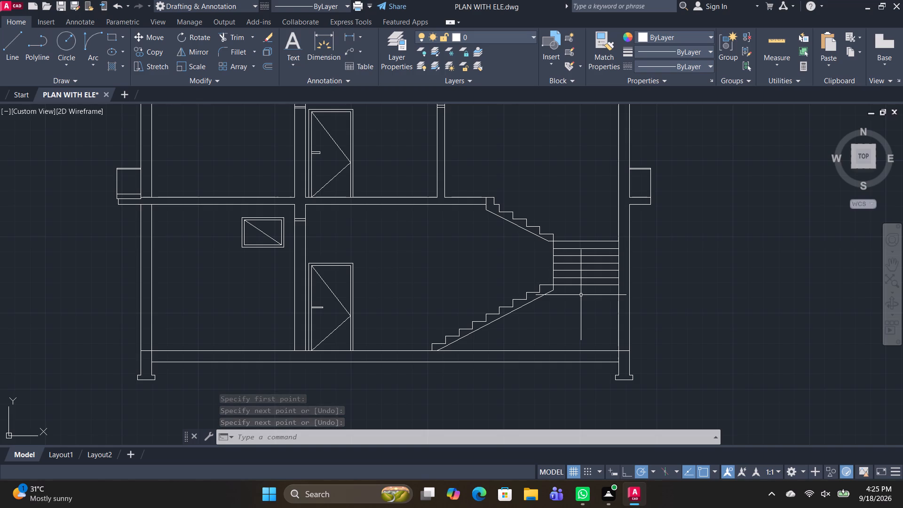
{"action": "type", "text": "L"}
{"action": "key", "text": "space"}
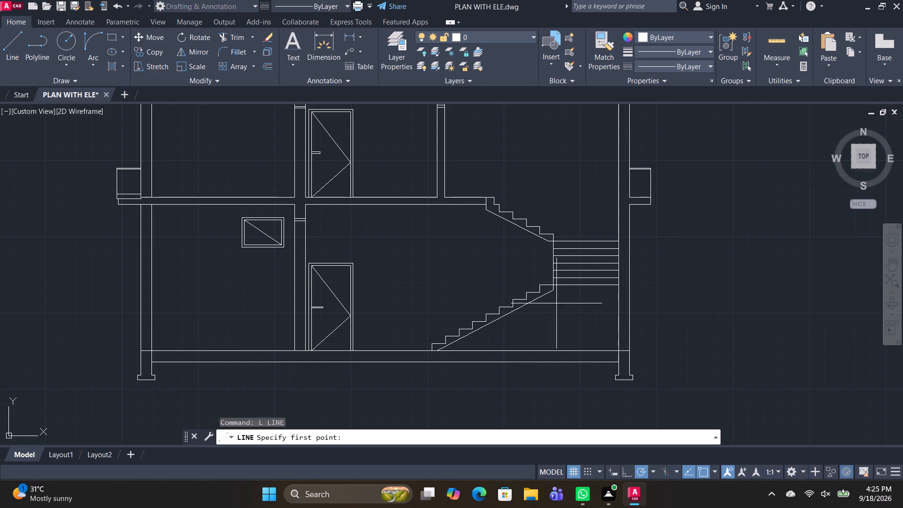
{"action": "left_click", "coordinate": [556, 289]}
{"action": "left_click", "coordinate": [622, 289]}
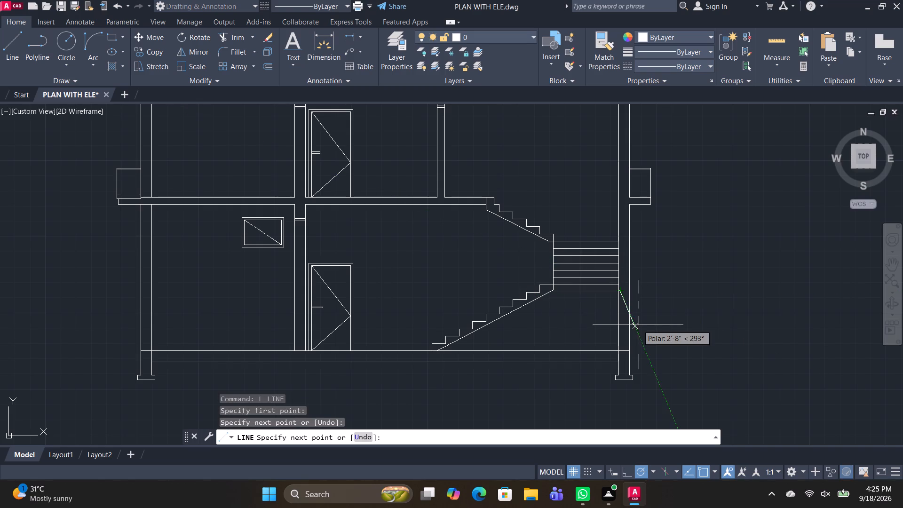
{"action": "key", "text": "space"}
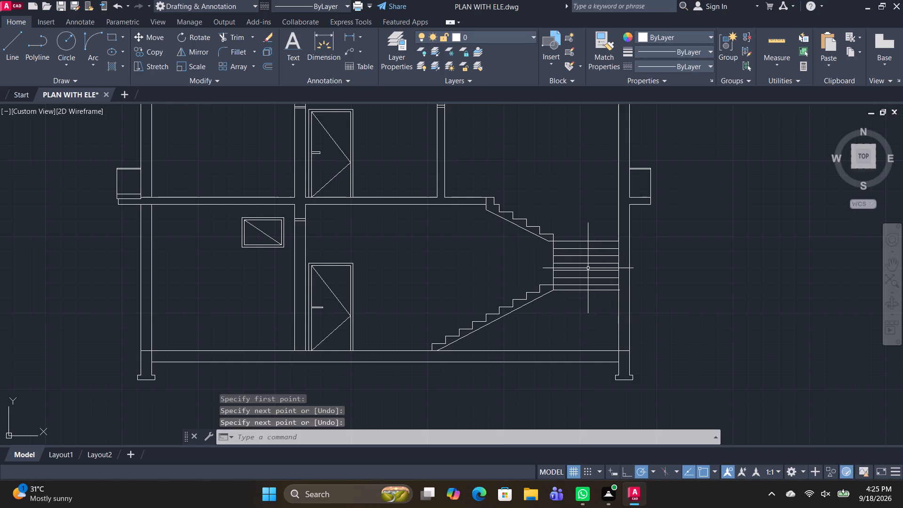
Trim the short vertical line within the landing thickness and the underside line's overshoot past the wall's inner face.
{"action": "type", "text": "TR"}
{"action": "key", "text": "space"}
{"action": "scroll", "coordinate": [549, 296], "scroll_direction": "up", "scroll_amount": 3}
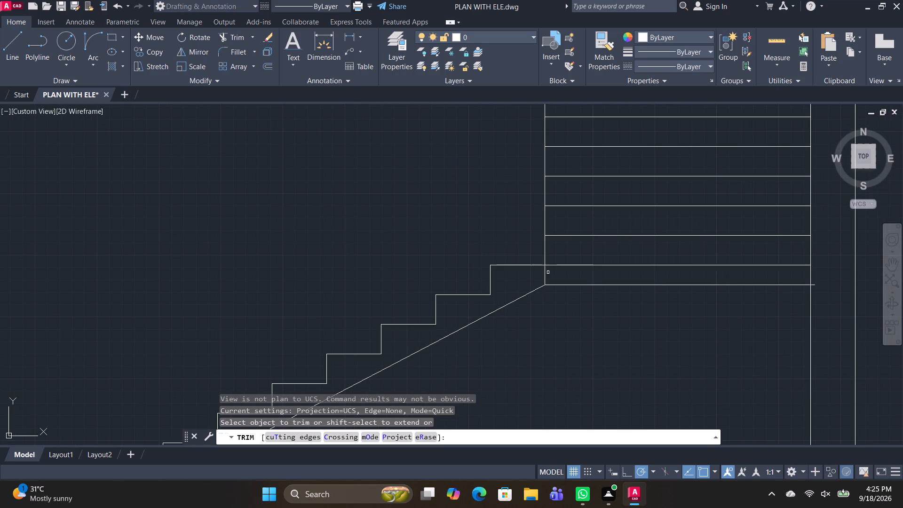
{"action": "left_click", "coordinate": [546, 275]}
{"action": "scroll", "coordinate": [551, 308], "scroll_direction": "down", "scroll_amount": 2}
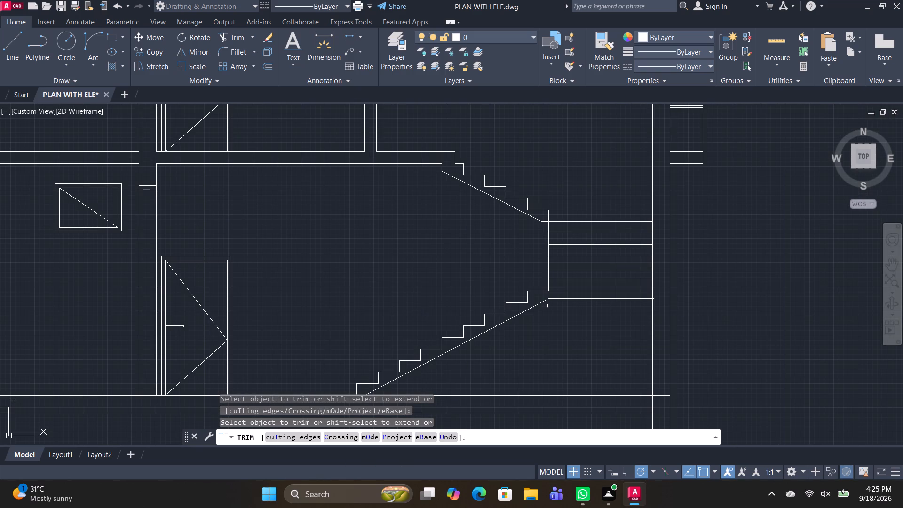
{"action": "scroll", "coordinate": [666, 284], "scroll_direction": "up", "scroll_amount": 2}
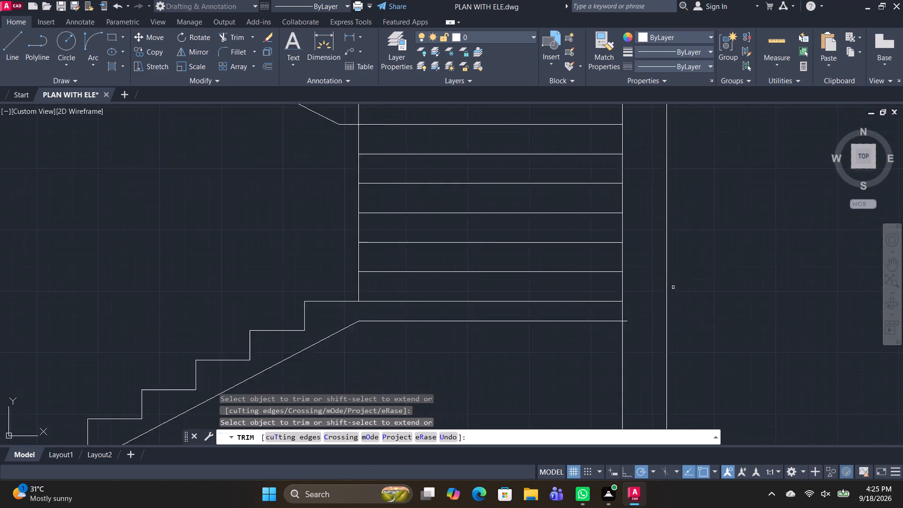
{"action": "scroll", "coordinate": [673, 288], "scroll_direction": "up", "scroll_amount": 1}
{"action": "left_click", "coordinate": [595, 341]}
{"action": "scroll", "coordinate": [602, 338], "scroll_direction": "down", "scroll_amount": 2}
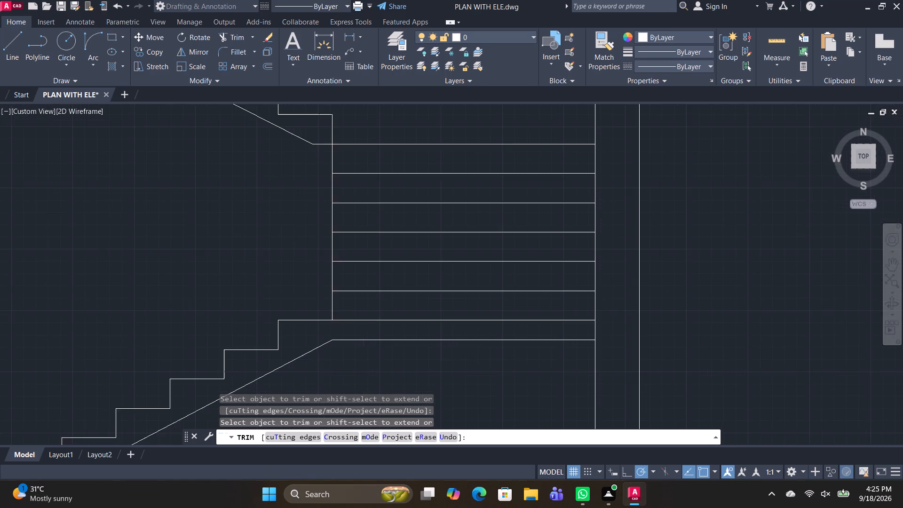
{"action": "middle_click_drag", "start_coordinate": [607, 295], "coordinate": [606, 365]}
{"action": "scroll", "coordinate": [621, 256], "scroll_direction": "down", "scroll_amount": 1}
{"action": "middle_click_drag", "start_coordinate": [650, 300], "coordinate": [651, 332]}
{"action": "scroll", "coordinate": [464, 244], "scroll_direction": "down", "scroll_amount": 1}
{"action": "key", "text": "space"}
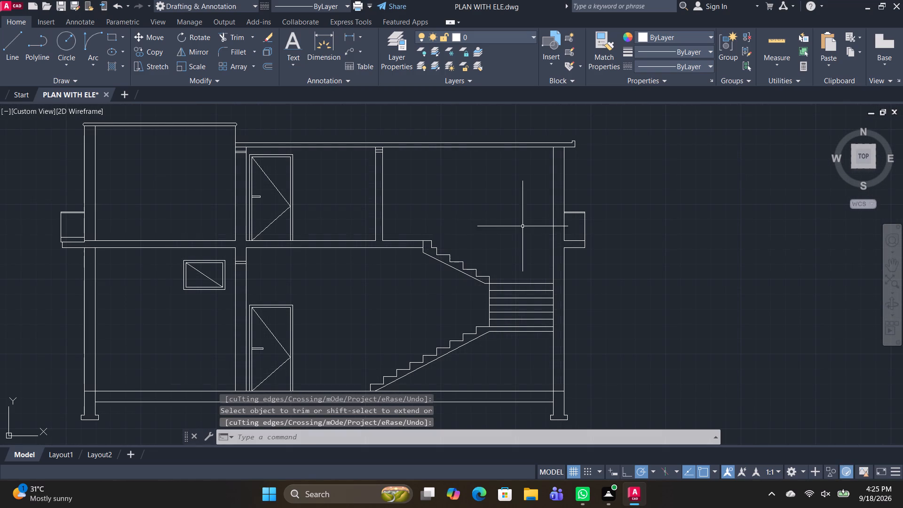
Copy the whole staircase into the section above, from the lowest riser's foot to the matching point on its ground floor.
{"action": "left_click_drag", "start_coordinate": [536, 235], "coordinate": [536, 239]}
{"action": "left_click", "coordinate": [426, 364]}
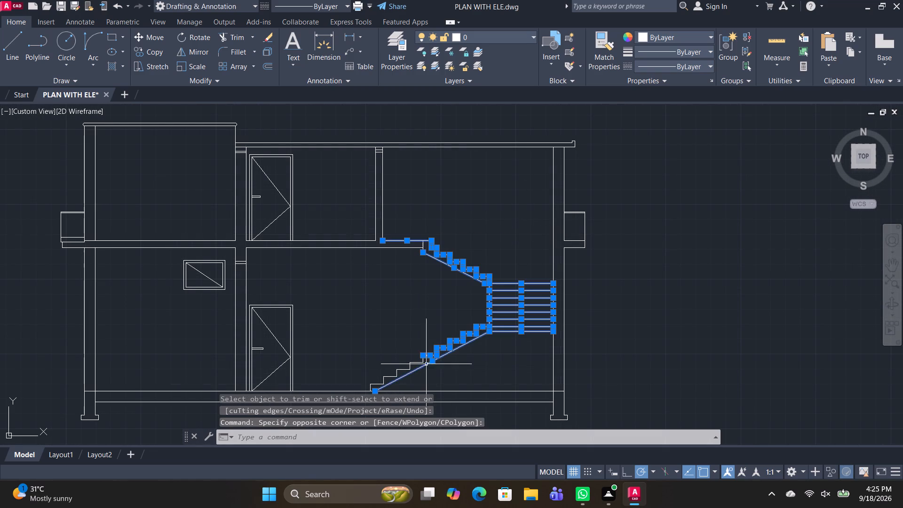
{"action": "middle_click_drag", "start_coordinate": [415, 344], "coordinate": [430, 258]}
{"action": "left_click_drag", "start_coordinate": [435, 261], "coordinate": [435, 265]}
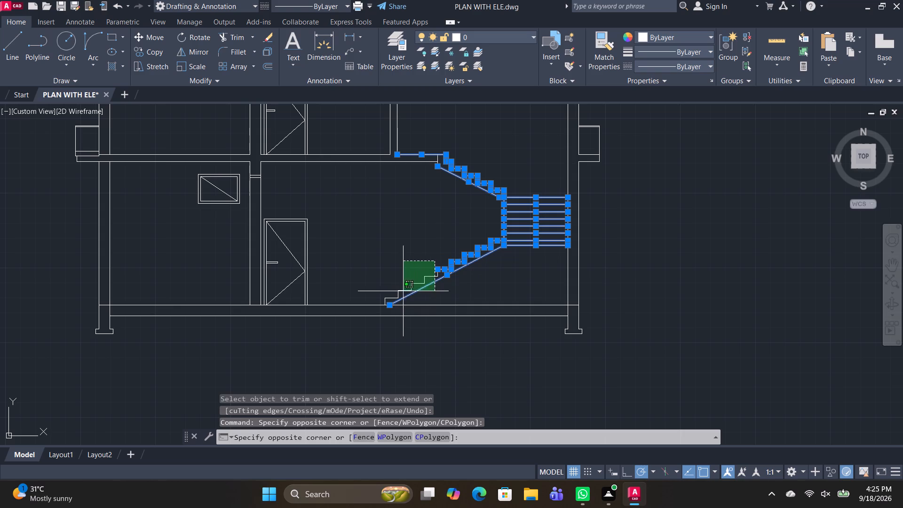
{"action": "left_click", "coordinate": [383, 301]}
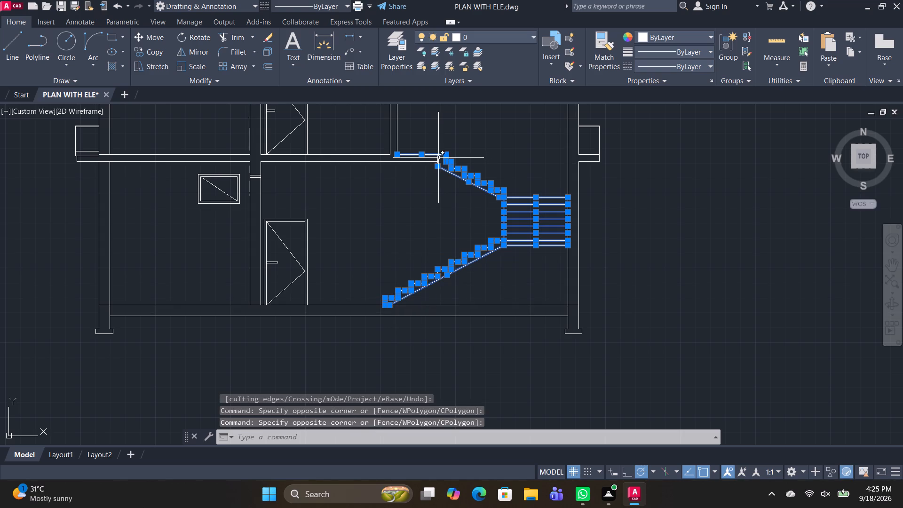
{"action": "left_click", "coordinate": [436, 159]}
{"action": "type", "text": "CO"}
{"action": "key", "text": "space"}
{"action": "middle_click_drag", "start_coordinate": [507, 276], "coordinate": [508, 183]}
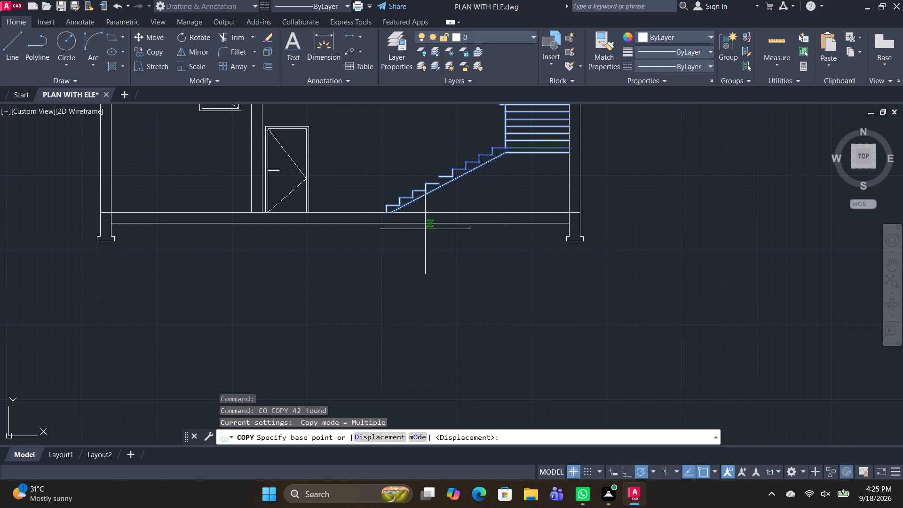
{"action": "scroll", "coordinate": [400, 227], "scroll_direction": "down", "scroll_amount": 2}
{"action": "middle_click_drag", "start_coordinate": [432, 315], "coordinate": [411, 220]}
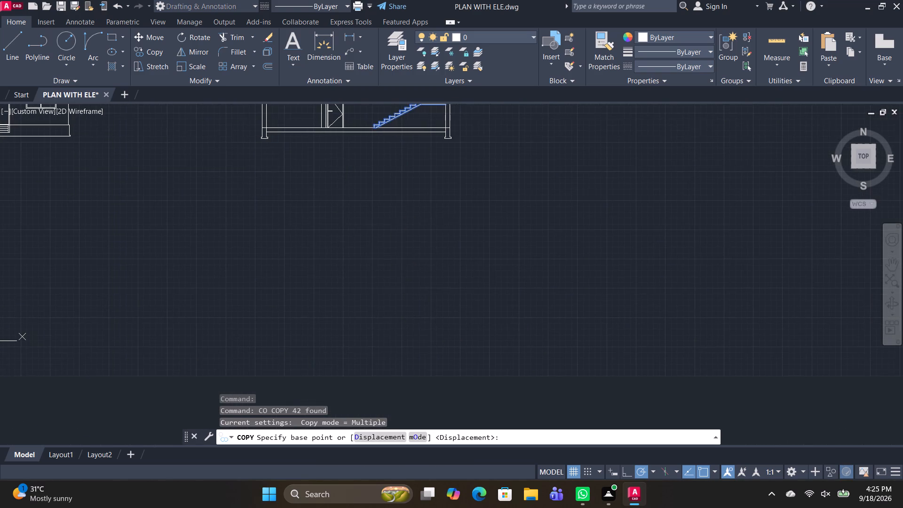
{"action": "scroll", "coordinate": [412, 227], "scroll_direction": "down", "scroll_amount": 1}
{"action": "middle_click_drag", "start_coordinate": [404, 206], "coordinate": [388, 361]}
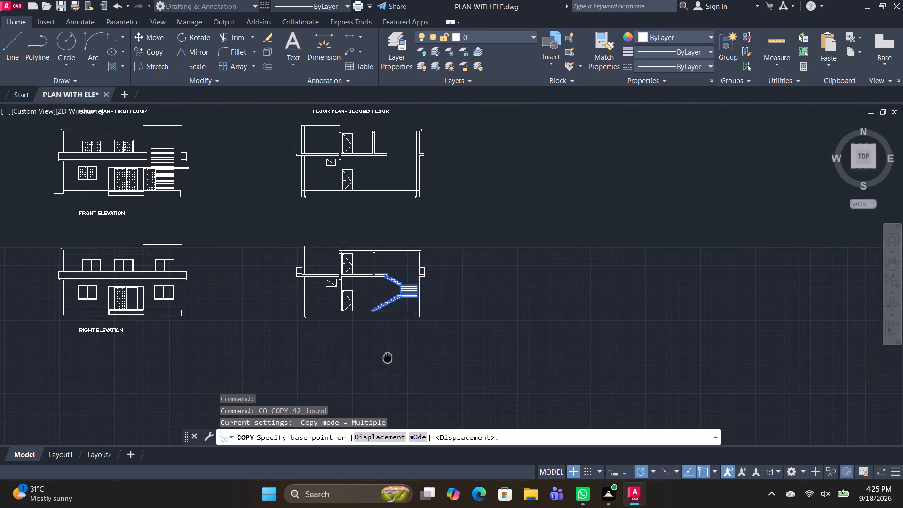
{"action": "middle_click_drag", "start_coordinate": [388, 361], "coordinate": [388, 370]}
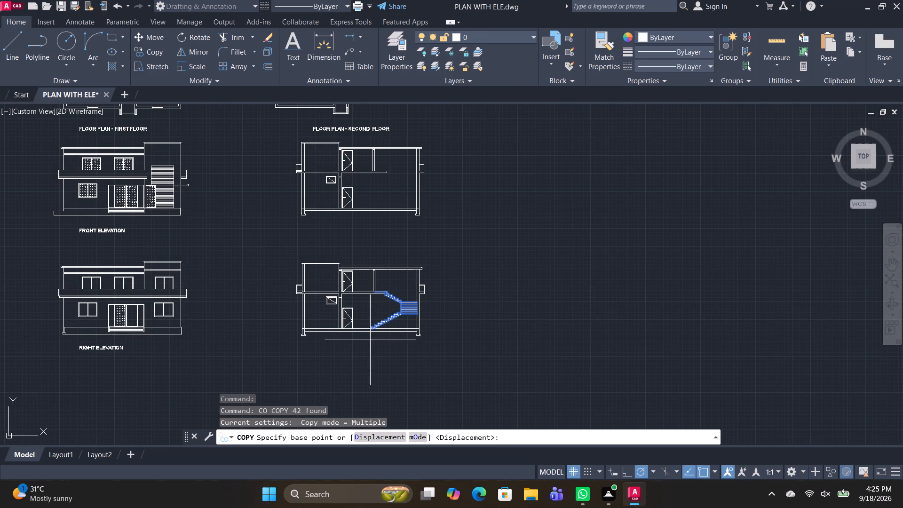
{"action": "scroll", "coordinate": [364, 329], "scroll_direction": "up", "scroll_amount": 3}
{"action": "left_click", "coordinate": [382, 329]}
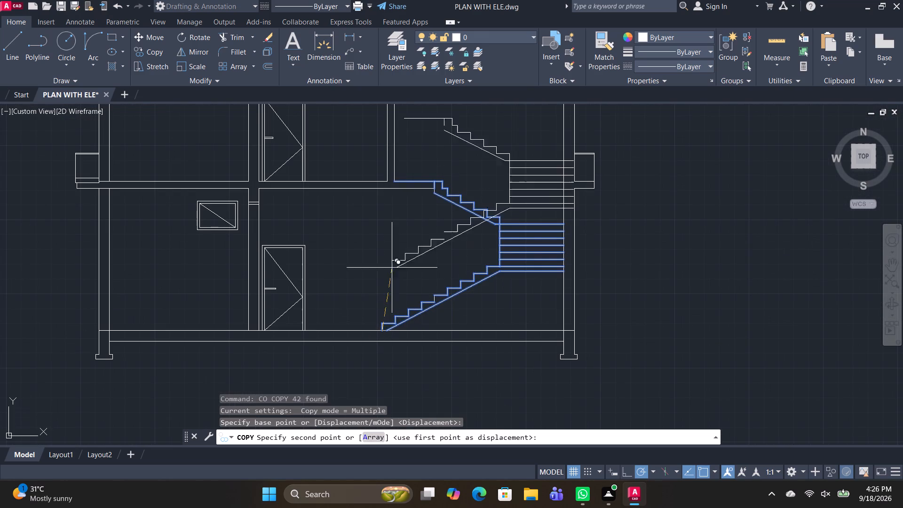
{"action": "middle_click_drag", "start_coordinate": [382, 177], "coordinate": [369, 385]}
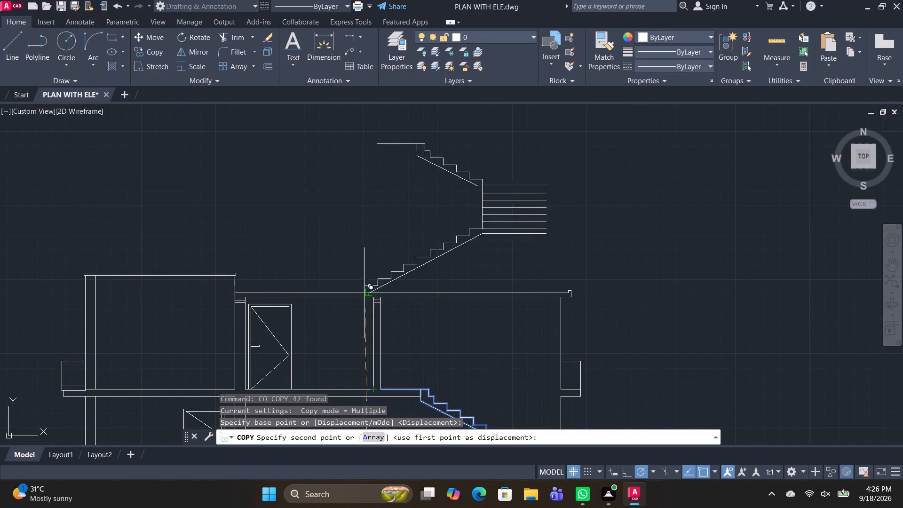
{"action": "middle_click_drag", "start_coordinate": [368, 199], "coordinate": [361, 468]}
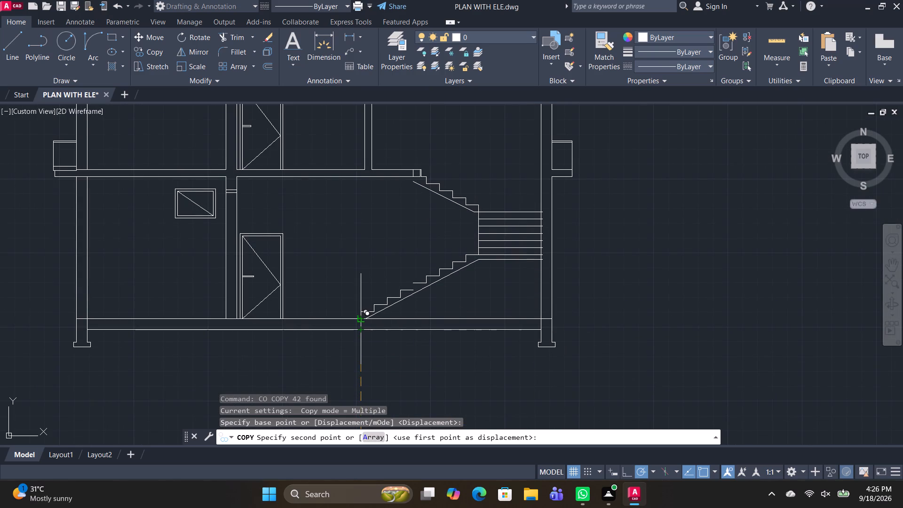
{"action": "left_click", "coordinate": [361, 319]}
{"action": "key", "text": "Escape"}
{"action": "key", "text": "grave"}
{"action": "key", "text": "Escape"}
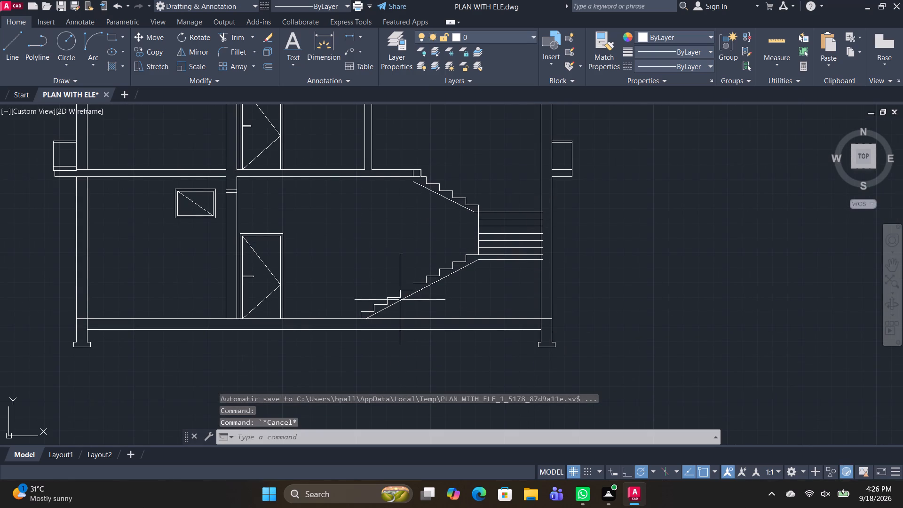
Trim the ends of the copied landing and step lines that overshoot the exterior wall's inner face, undoing any wrong trim.
{"action": "key", "text": "t"}
{"action": "type", "text": "R"}
{"action": "key", "text": "space"}
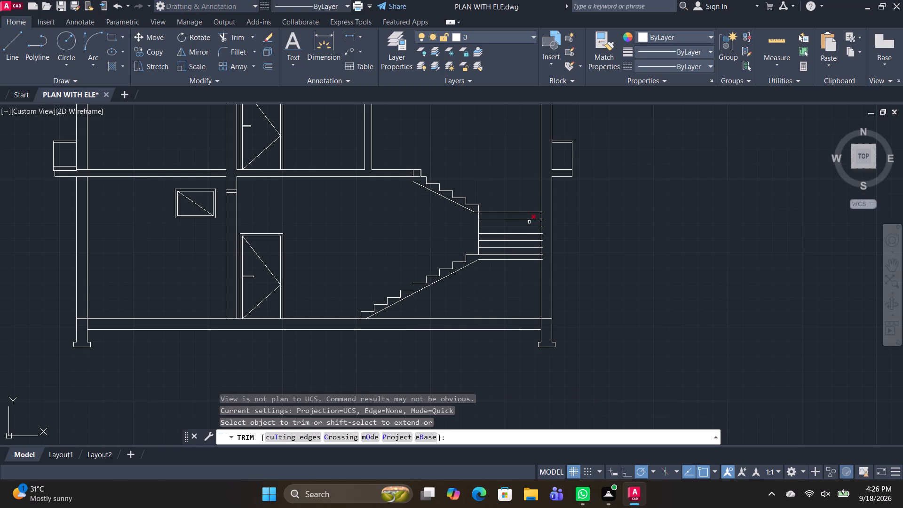
{"action": "scroll", "coordinate": [541, 214], "scroll_direction": "up", "scroll_amount": 2}
{"action": "left_click", "coordinate": [542, 208]}
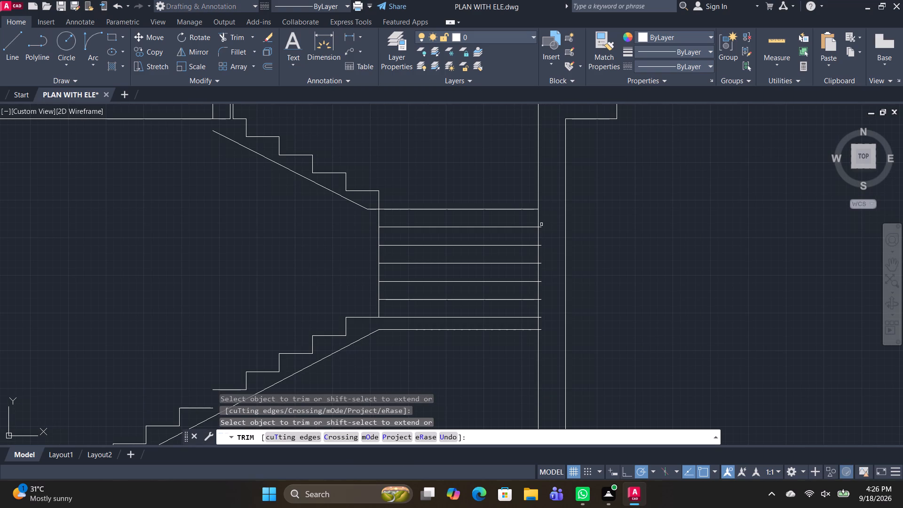
{"action": "left_click", "coordinate": [539, 226]}
{"action": "left_click_drag", "start_coordinate": [539, 226], "coordinate": [539, 236]}
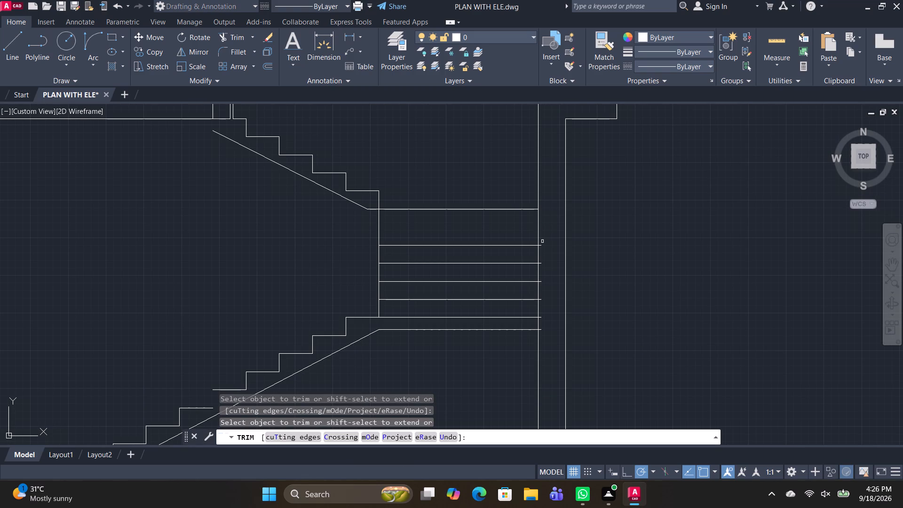
{"action": "key", "text": "ctrl+z"}
{"action": "left_click", "coordinate": [541, 244]}
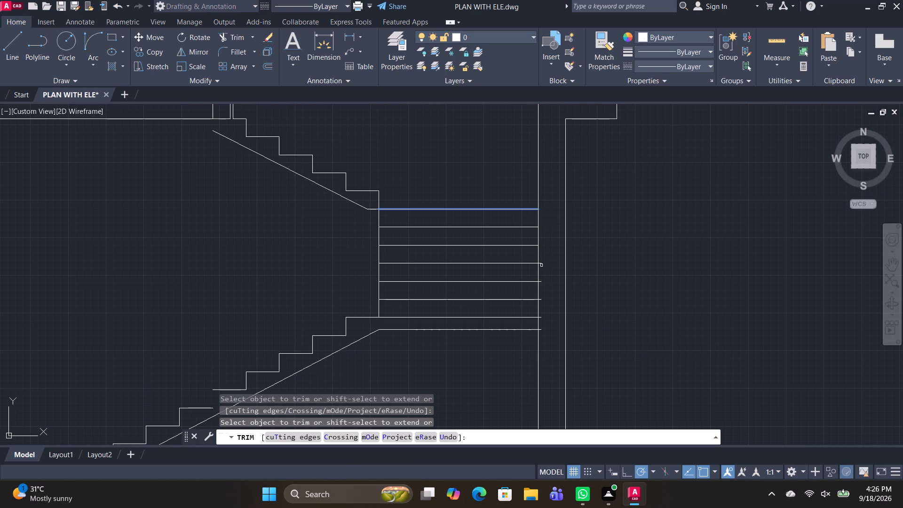
{"action": "left_click", "coordinate": [540, 263]}
{"action": "left_click", "coordinate": [542, 281]}
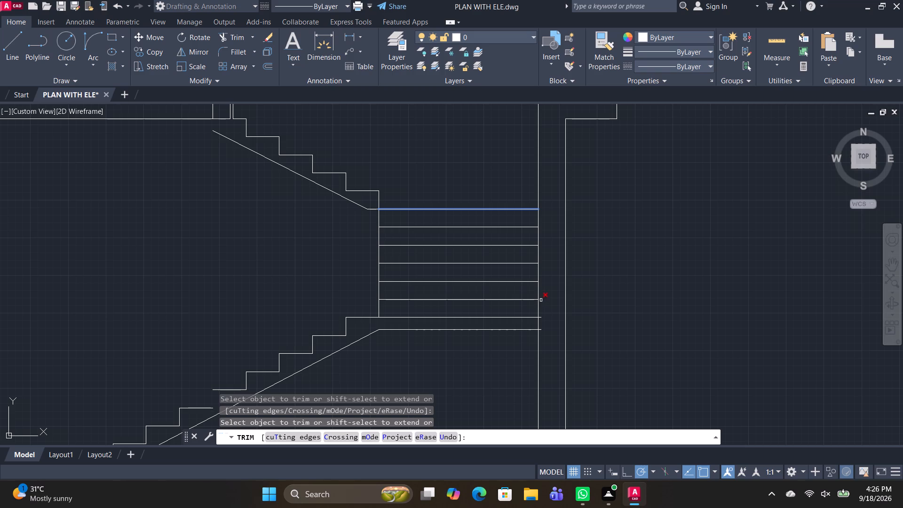
{"action": "left_click", "coordinate": [541, 300]}
{"action": "left_click", "coordinate": [542, 317]}
{"action": "left_click", "coordinate": [541, 329]}
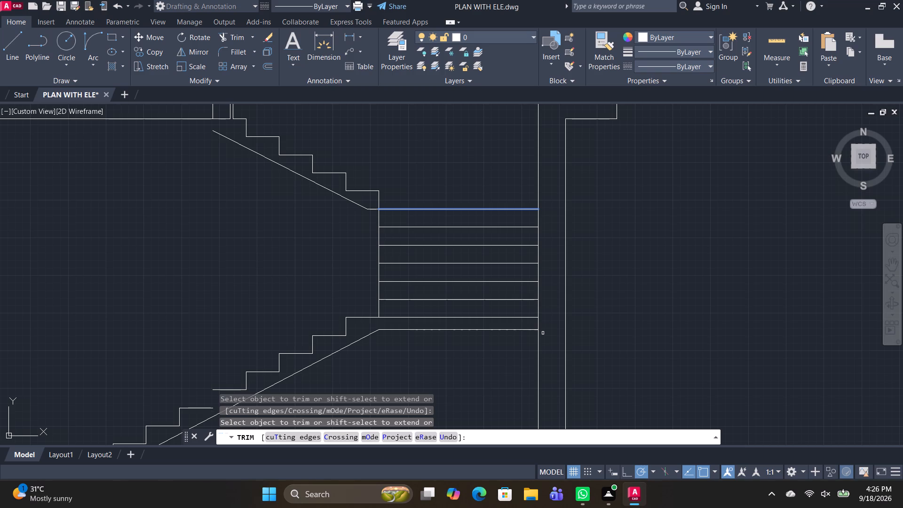
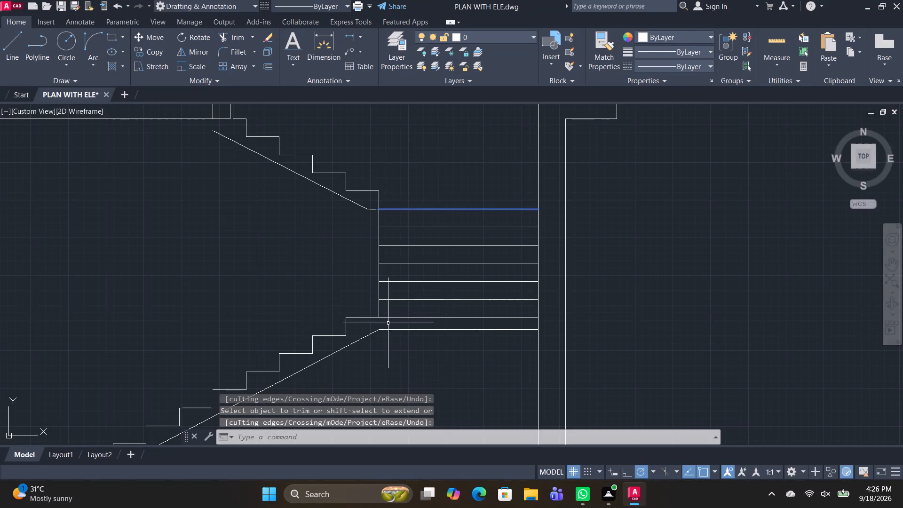
Join the upper flight's soffit and the vertical line at the floor slab's end in the upper section, trimming the soffit beyond it.
{"action": "middle_click_drag", "start_coordinate": [265, 199], "coordinate": [282, 257]}
{"action": "type", "text": "TR"}
{"action": "key", "text": "space"}
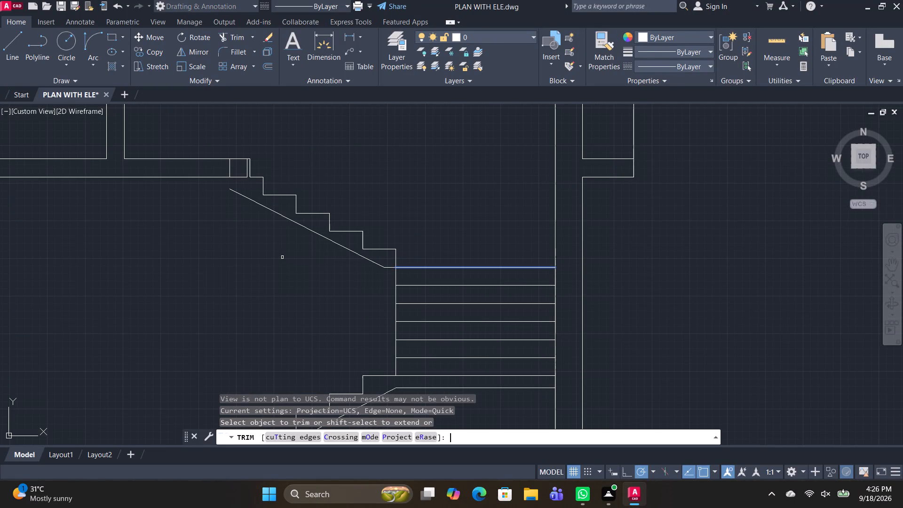
{"action": "left_click", "coordinate": [233, 190], "text": "shift"}
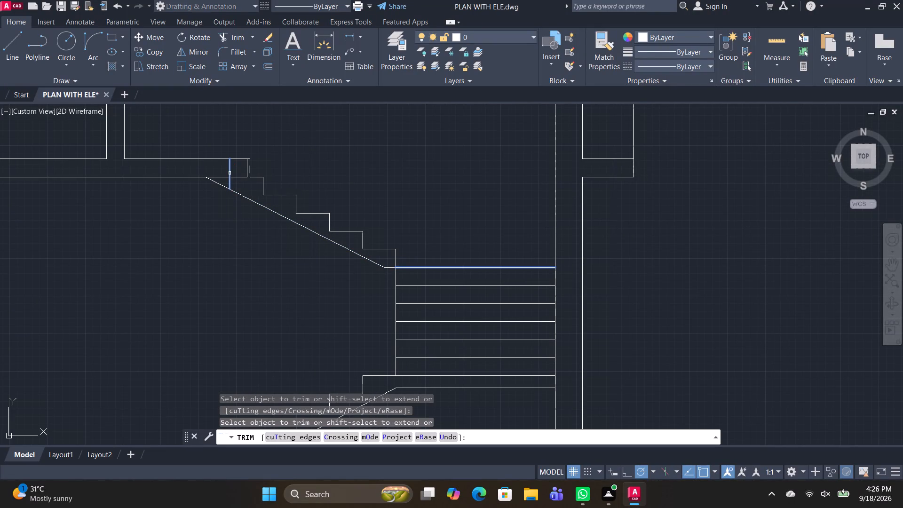
{"action": "left_click", "coordinate": [230, 173], "text": "shift"}
{"action": "left_click", "coordinate": [221, 186]}
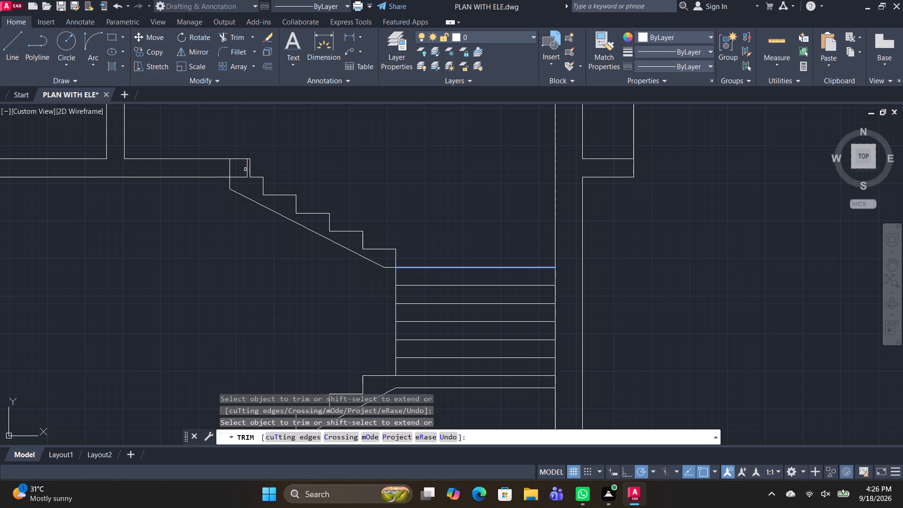
Trim the leftover short vertical and the slab underside segments between the slab's end line and the top riser.
{"action": "left_click", "coordinate": [248, 170]}
{"action": "left_click", "coordinate": [244, 177], "text": "shift"}
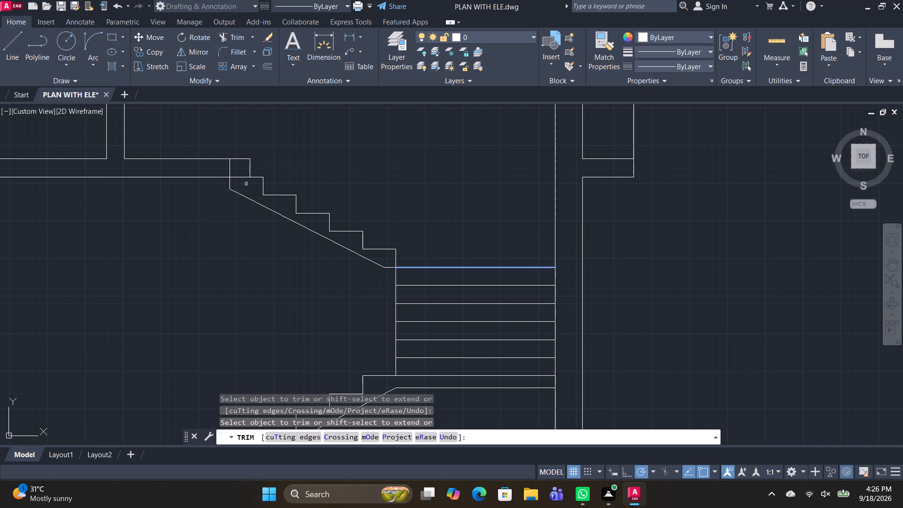
{"action": "left_click", "coordinate": [240, 176]}
{"action": "scroll", "coordinate": [326, 152], "scroll_direction": "down", "scroll_amount": 1}
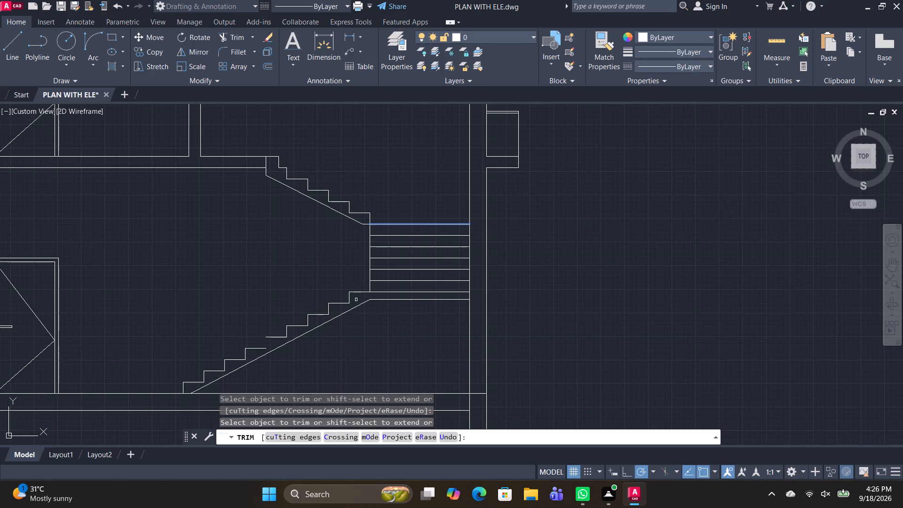
{"action": "key", "text": "Escape"}
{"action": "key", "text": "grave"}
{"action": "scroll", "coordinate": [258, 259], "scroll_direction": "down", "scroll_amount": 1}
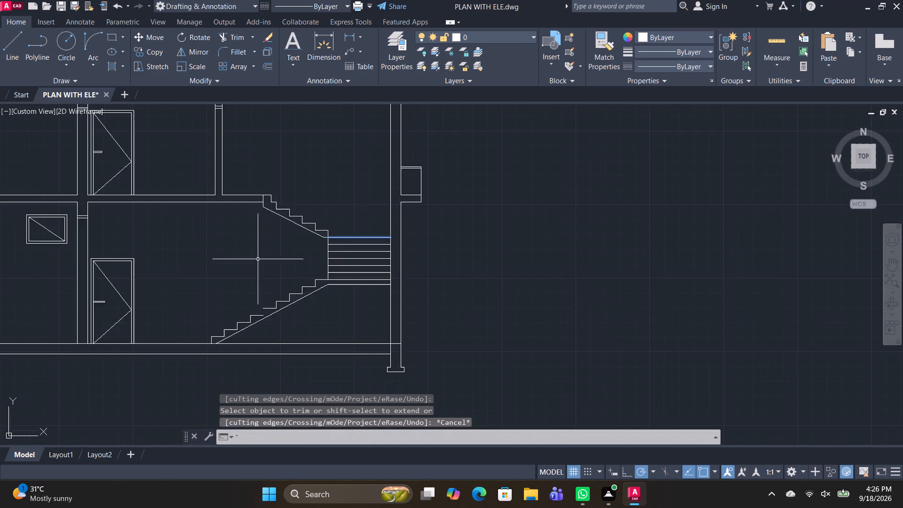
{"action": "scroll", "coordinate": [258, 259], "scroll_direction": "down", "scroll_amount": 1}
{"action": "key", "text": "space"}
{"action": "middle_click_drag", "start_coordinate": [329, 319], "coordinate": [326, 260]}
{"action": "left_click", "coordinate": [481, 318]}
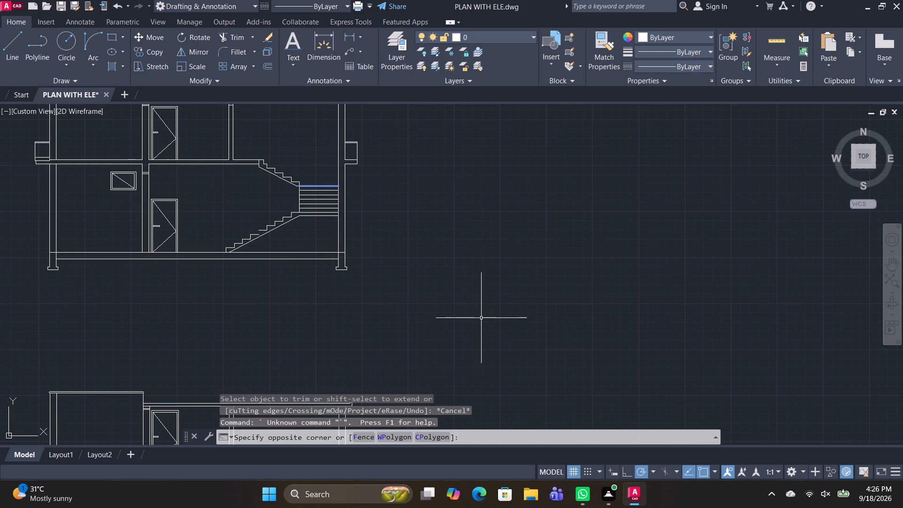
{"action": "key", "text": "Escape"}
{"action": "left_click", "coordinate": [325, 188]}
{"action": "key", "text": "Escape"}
Mirror the lower section's upper-floor door, with its handle and swing lines, about a vertical axis midway between the partition walls, keeping the original.
{"action": "scroll", "coordinate": [404, 254], "scroll_direction": "down", "scroll_amount": 2}
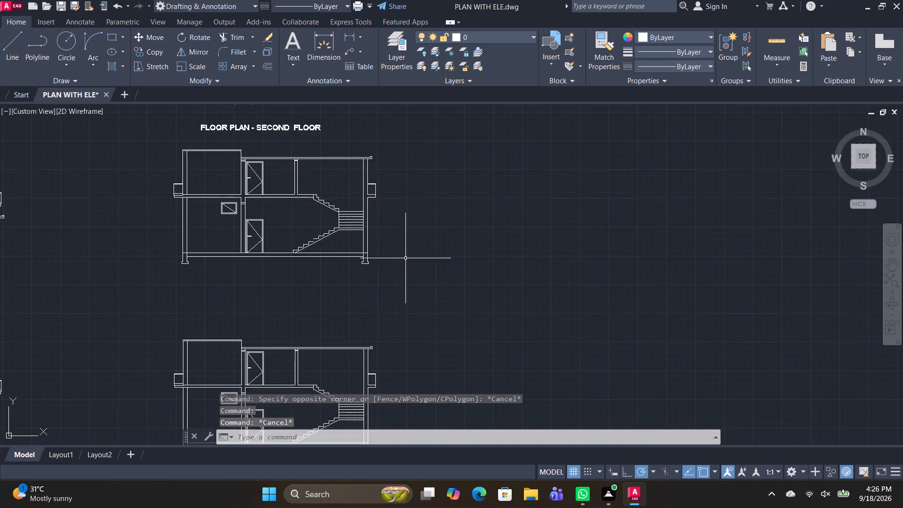
{"action": "middle_click_drag", "start_coordinate": [403, 309], "coordinate": [333, 302]}
{"action": "scroll", "coordinate": [230, 328], "scroll_direction": "up", "scroll_amount": 2}
{"action": "scroll", "coordinate": [278, 312], "scroll_direction": "up", "scroll_amount": 2}
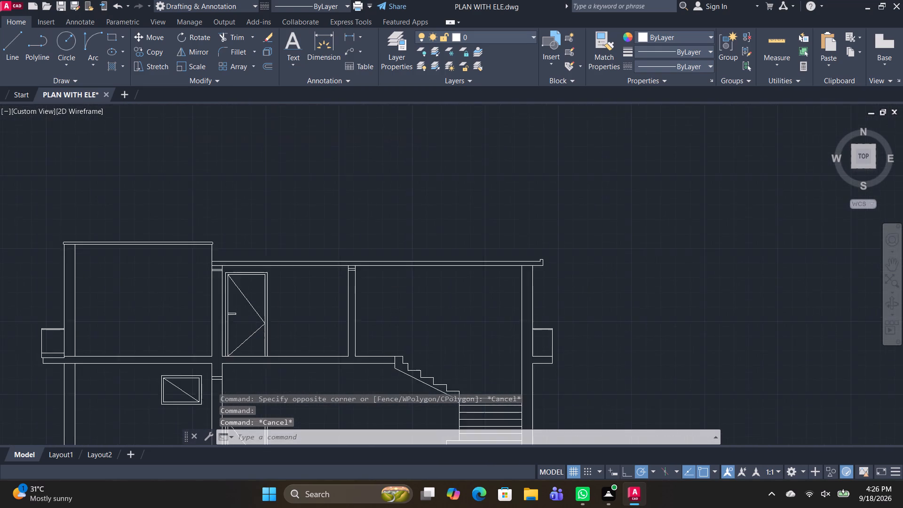
{"action": "left_click_drag", "start_coordinate": [275, 318], "coordinate": [270, 317]}
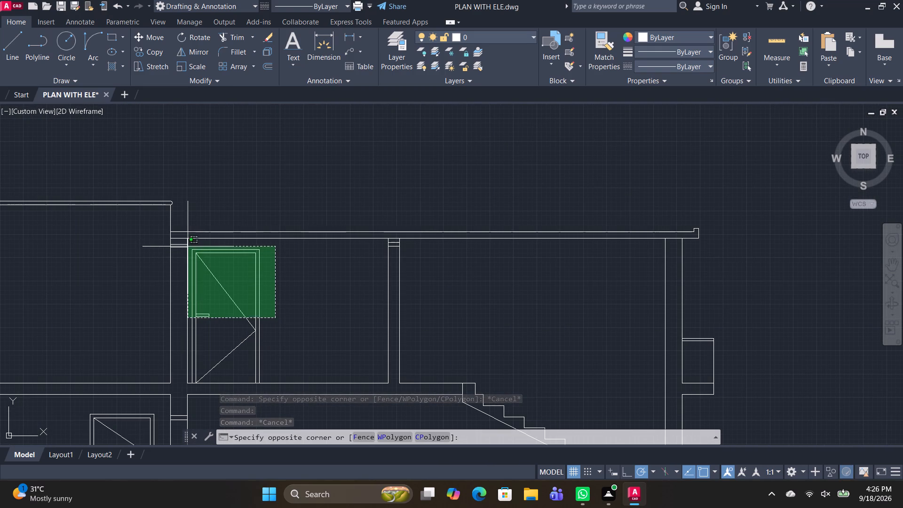
{"action": "left_click", "coordinate": [189, 249]}
{"action": "scroll", "coordinate": [227, 365], "scroll_direction": "up", "scroll_amount": 2}
{"action": "left_click_drag", "start_coordinate": [227, 362], "coordinate": [225, 357]}
{"action": "left_click", "coordinate": [206, 338]}
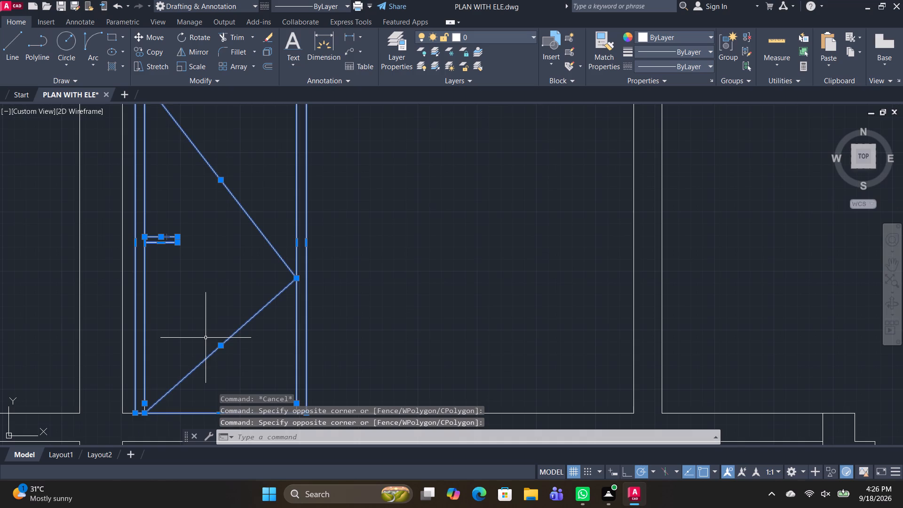
{"action": "scroll", "coordinate": [136, 388], "scroll_direction": "up", "scroll_amount": 3}
{"action": "left_click", "coordinate": [165, 439]}
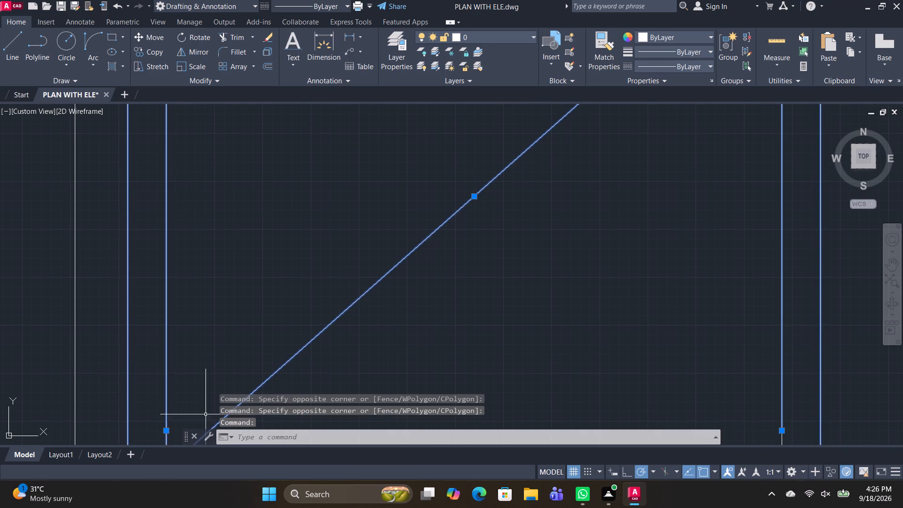
{"action": "middle_click_drag", "start_coordinate": [224, 373], "coordinate": [133, 254]}
{"action": "left_click", "coordinate": [690, 339]}
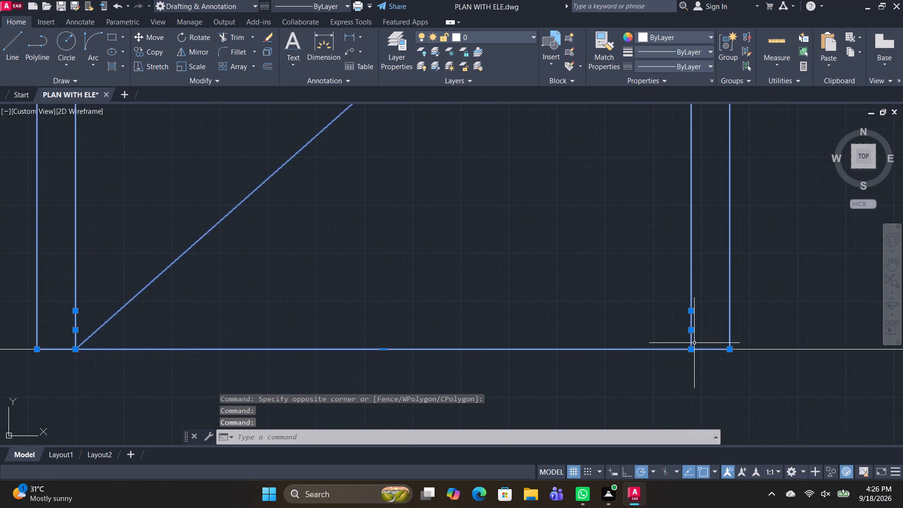
{"action": "type", "text": "MI"}
{"action": "key", "text": "space"}
{"action": "scroll", "coordinate": [807, 383], "scroll_direction": "down", "scroll_amount": 4}
{"action": "middle_click_drag", "start_coordinate": [823, 344], "coordinate": [514, 342]}
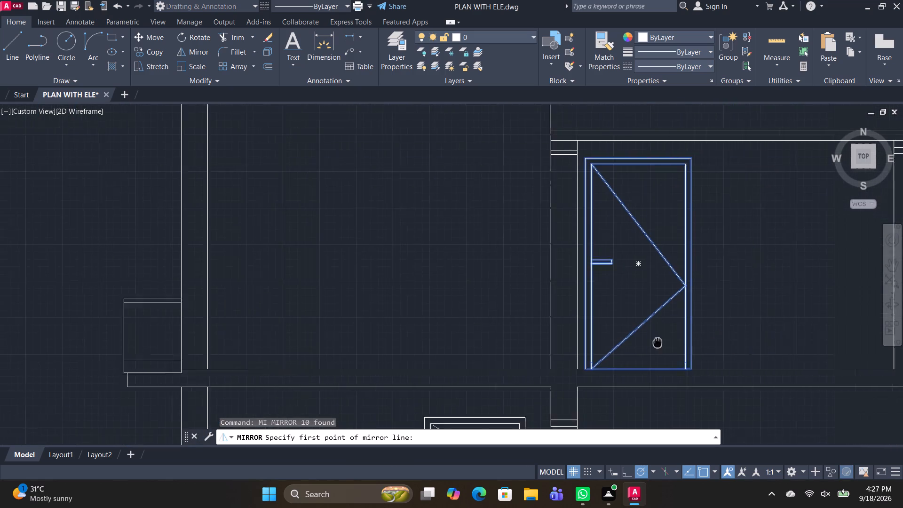
{"action": "middle_click_drag", "start_coordinate": [514, 342], "coordinate": [374, 342]}
{"action": "left_click", "coordinate": [390, 366]}
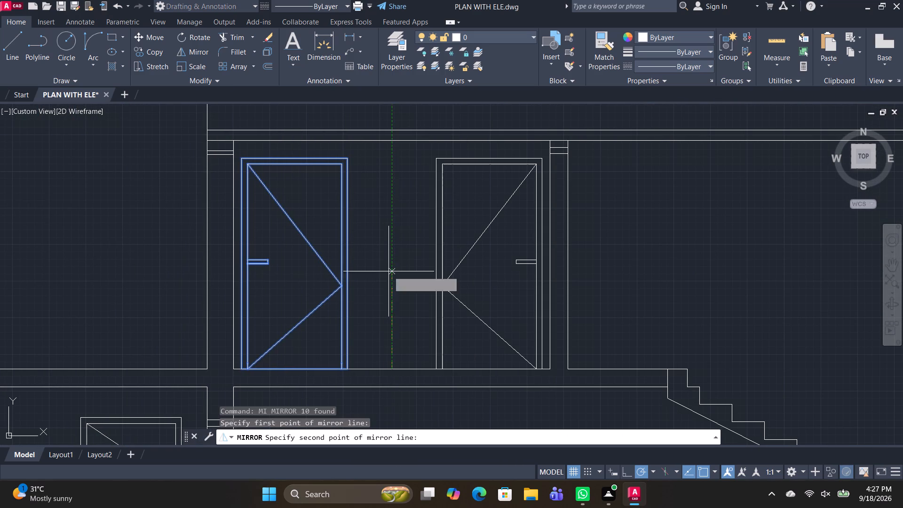
{"action": "left_click", "coordinate": [396, 275]}
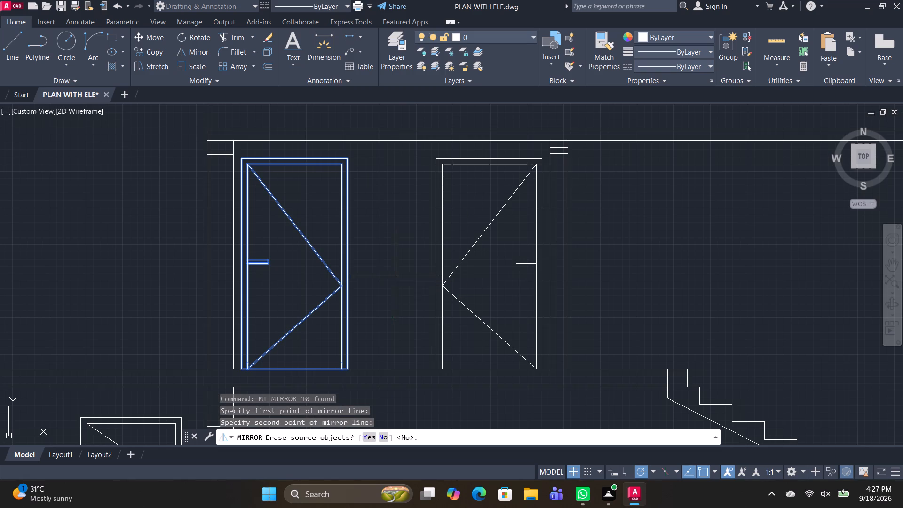
{"action": "key", "text": "space"}
Move the whole mirrored door horizontally along the floor line, a short distance away from its adjacent partition wall.
{"action": "left_click", "coordinate": [540, 291]}
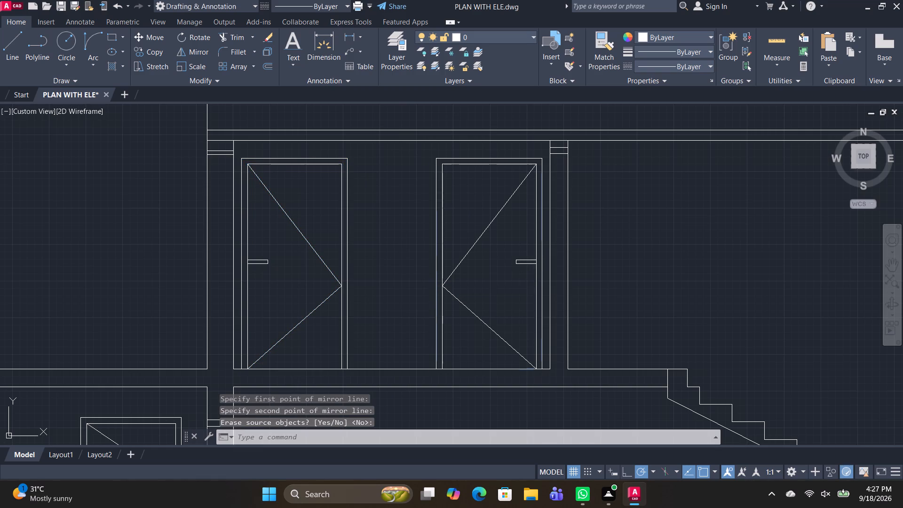
{"action": "left_click", "coordinate": [537, 280]}
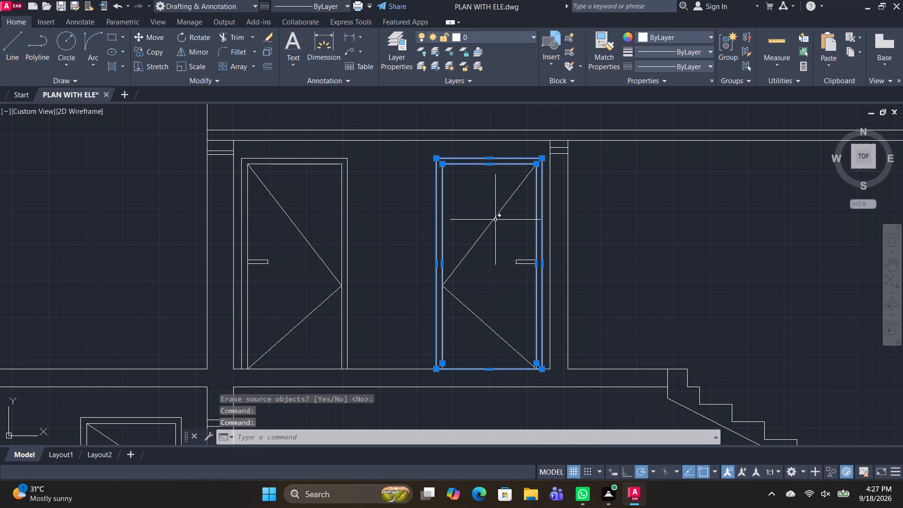
{"action": "left_click", "coordinate": [495, 220]}
{"action": "left_click", "coordinate": [525, 264]}
{"action": "left_click", "coordinate": [521, 257]}
{"action": "left_click_drag", "start_coordinate": [523, 261], "coordinate": [518, 269]}
{"action": "left_click_drag", "start_coordinate": [540, 284], "coordinate": [536, 280]}
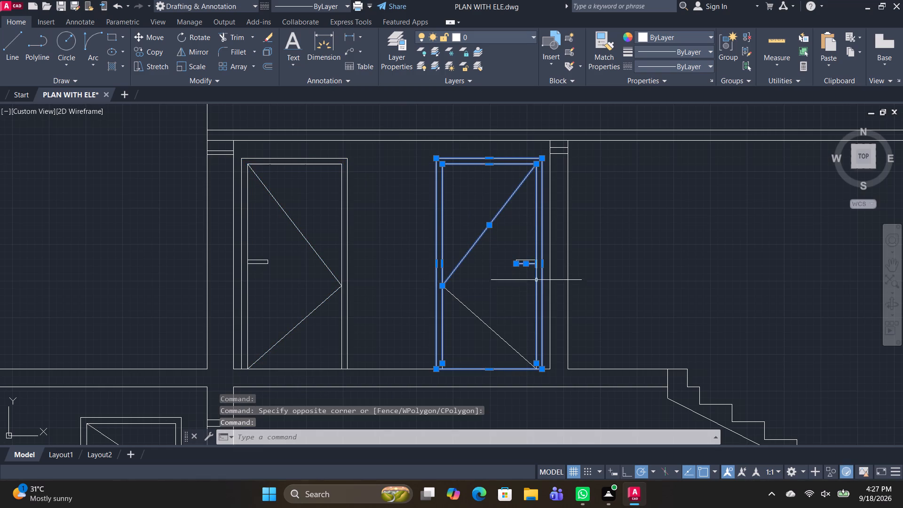
{"action": "left_click_drag", "start_coordinate": [536, 280], "coordinate": [534, 277]}
{"action": "left_click_drag", "start_coordinate": [527, 289], "coordinate": [527, 285]}
{"action": "left_click", "coordinate": [513, 257]}
{"action": "scroll", "coordinate": [522, 272], "scroll_direction": "up", "scroll_amount": 2}
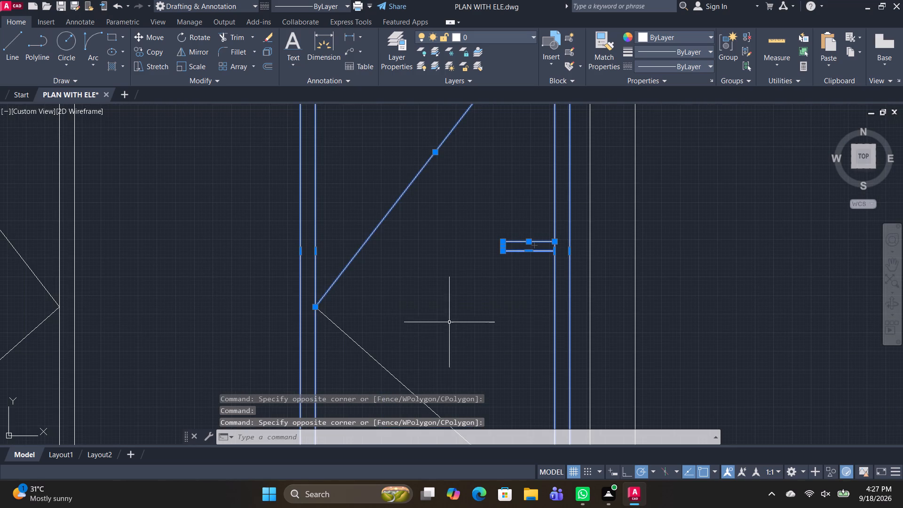
{"action": "left_click_drag", "start_coordinate": [394, 354], "coordinate": [364, 365]}
{"action": "scroll", "coordinate": [425, 320], "scroll_direction": "down", "scroll_amount": 2}
{"action": "middle_click_drag", "start_coordinate": [438, 338], "coordinate": [383, 269]}
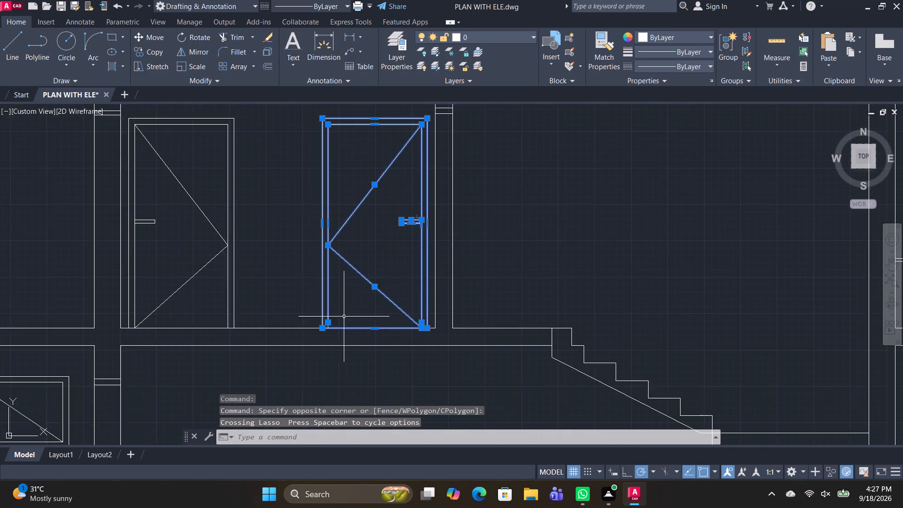
{"action": "scroll", "coordinate": [334, 319], "scroll_direction": "up", "scroll_amount": 4}
{"action": "left_click", "coordinate": [301, 343]}
{"action": "middle_click_drag", "start_coordinate": [621, 333], "coordinate": [378, 274]}
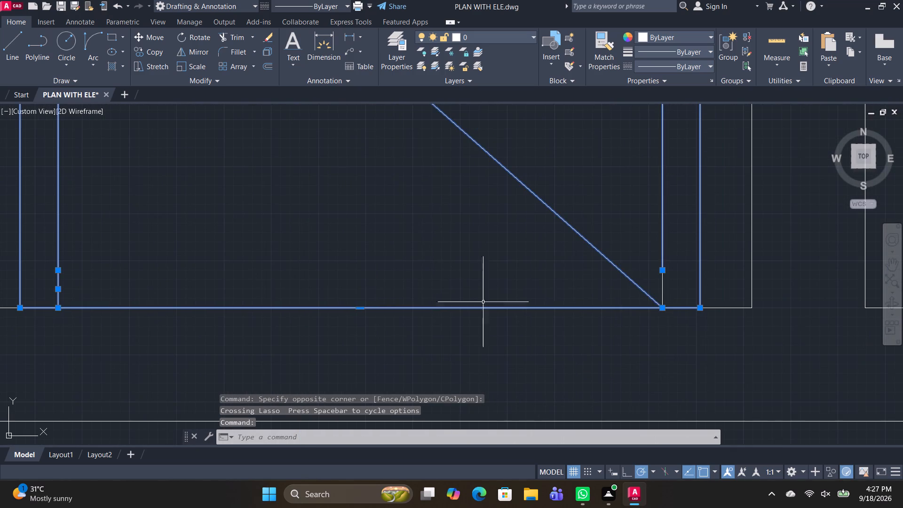
{"action": "left_click", "coordinate": [662, 291]}
{"action": "key", "text": "m"}
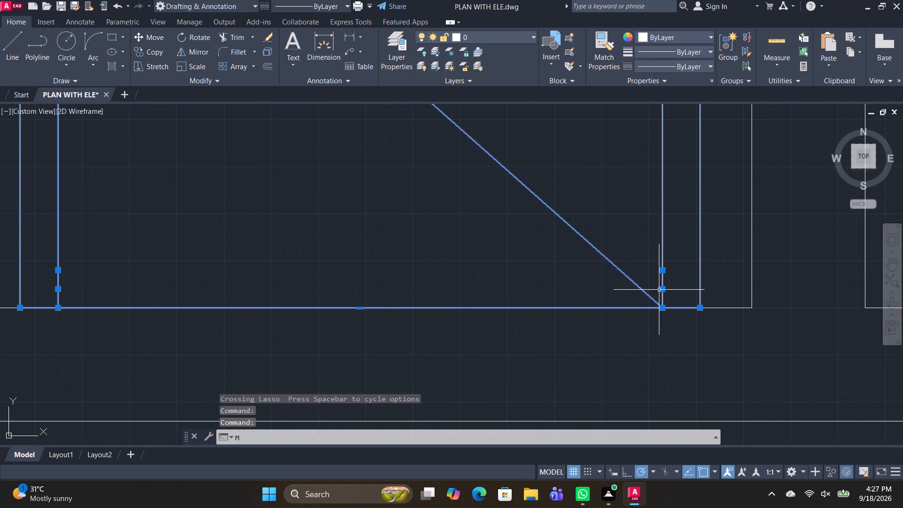
{"action": "key", "text": "space"}
{"action": "left_click", "coordinate": [702, 307]}
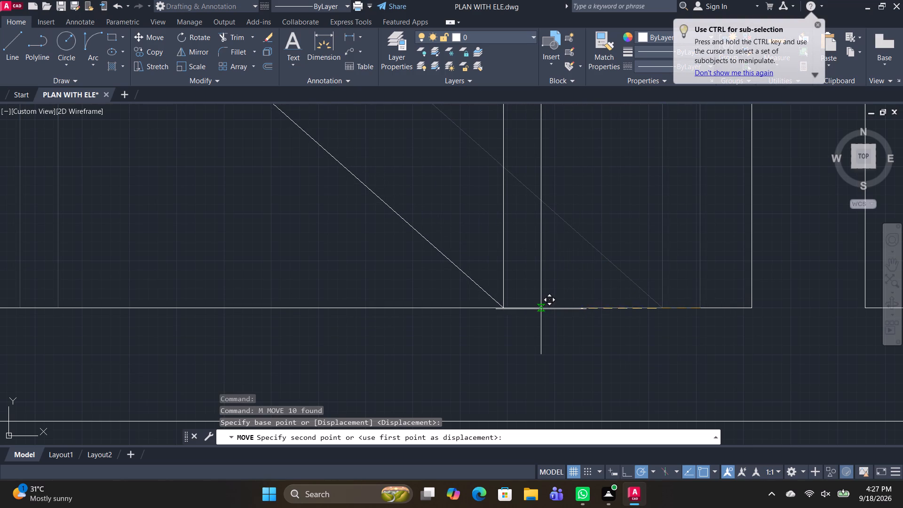
{"action": "left_click", "coordinate": [541, 307]}
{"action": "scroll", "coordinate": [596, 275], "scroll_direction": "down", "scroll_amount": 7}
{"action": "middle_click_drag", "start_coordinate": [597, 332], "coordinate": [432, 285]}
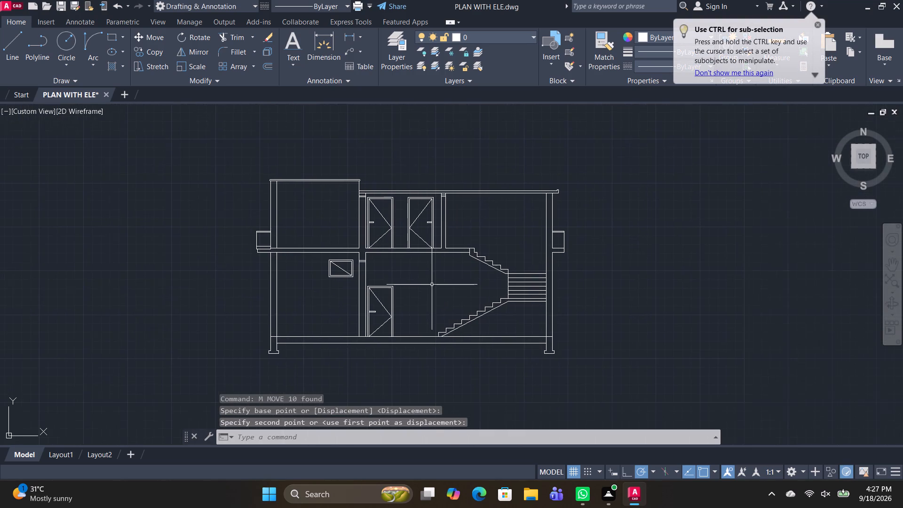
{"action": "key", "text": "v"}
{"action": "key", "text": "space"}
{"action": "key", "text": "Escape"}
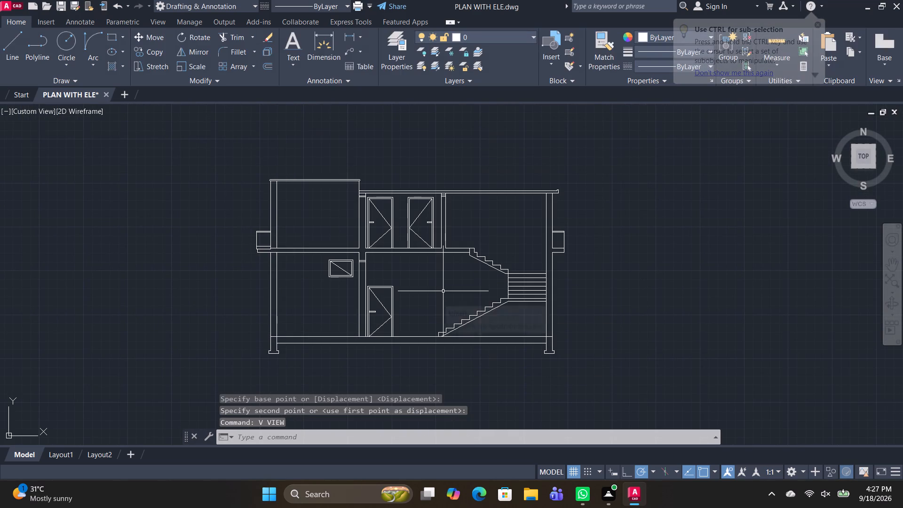
Save the drawing.
{"action": "key", "text": "ctrl+s"}
Draw a rectangle across the upper section's stair-side exterior wall thickness, from the parapet's top level upward on the upper floor.
{"action": "middle_click_drag", "start_coordinate": [564, 364], "coordinate": [581, 354]}
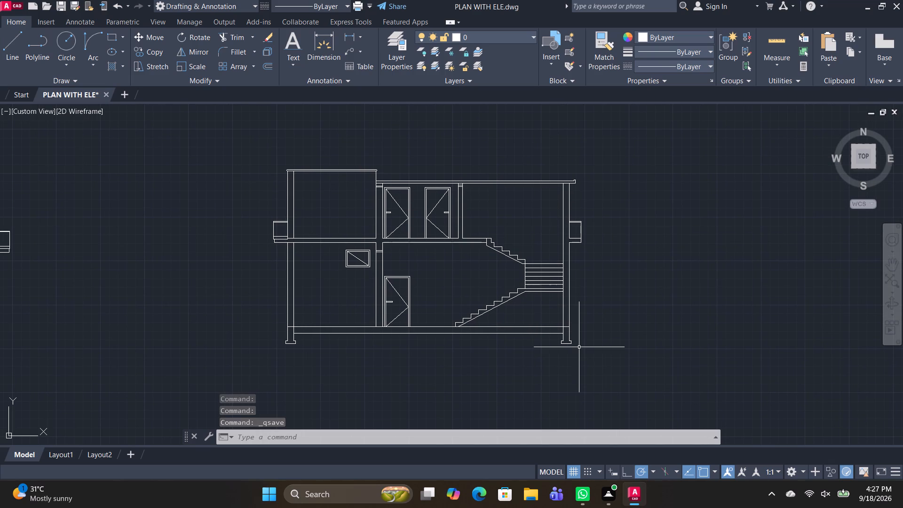
{"action": "scroll", "coordinate": [444, 357], "scroll_direction": "down", "scroll_amount": 2}
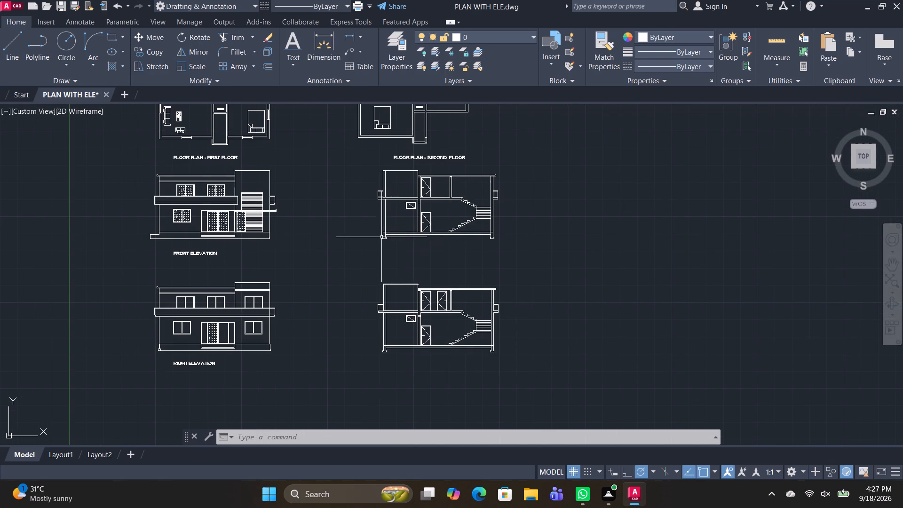
{"action": "middle_click_drag", "start_coordinate": [372, 239], "coordinate": [359, 240]}
{"action": "scroll", "coordinate": [485, 188], "scroll_direction": "up", "scroll_amount": 2}
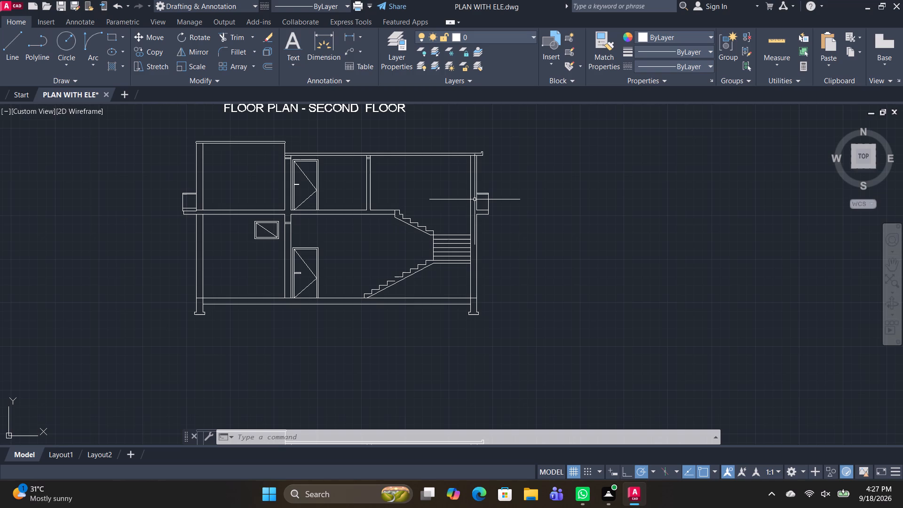
{"action": "type", "text": "REC"}
{"action": "key", "text": "space"}
{"action": "scroll", "coordinate": [533, 204], "scroll_direction": "up", "scroll_amount": 1}
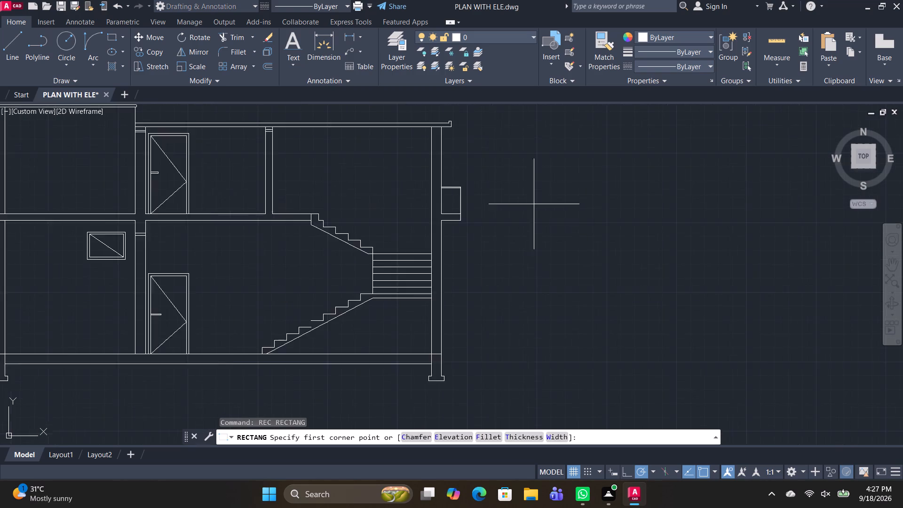
{"action": "scroll", "coordinate": [534, 204], "scroll_direction": "up", "scroll_amount": 1}
{"action": "middle_click_drag", "start_coordinate": [388, 175], "coordinate": [391, 206]}
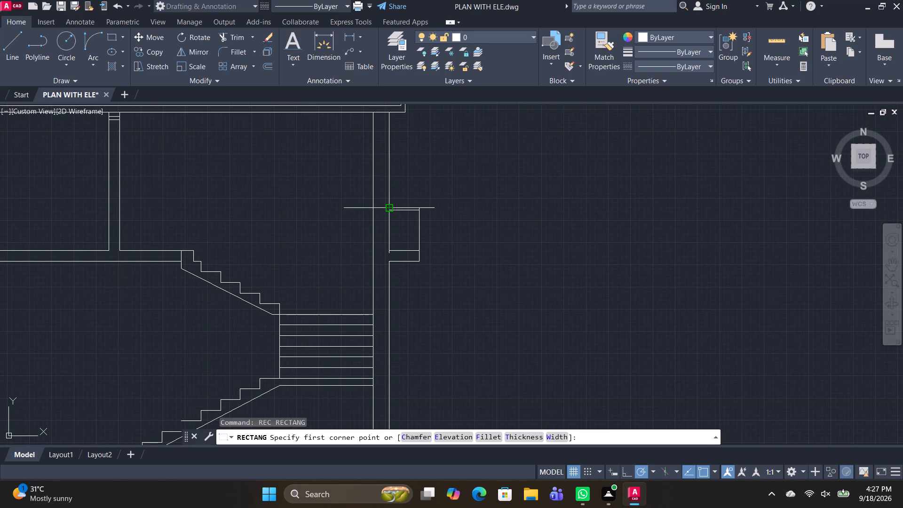
{"action": "left_click", "coordinate": [389, 207]}
{"action": "left_click", "coordinate": [372, 144]}
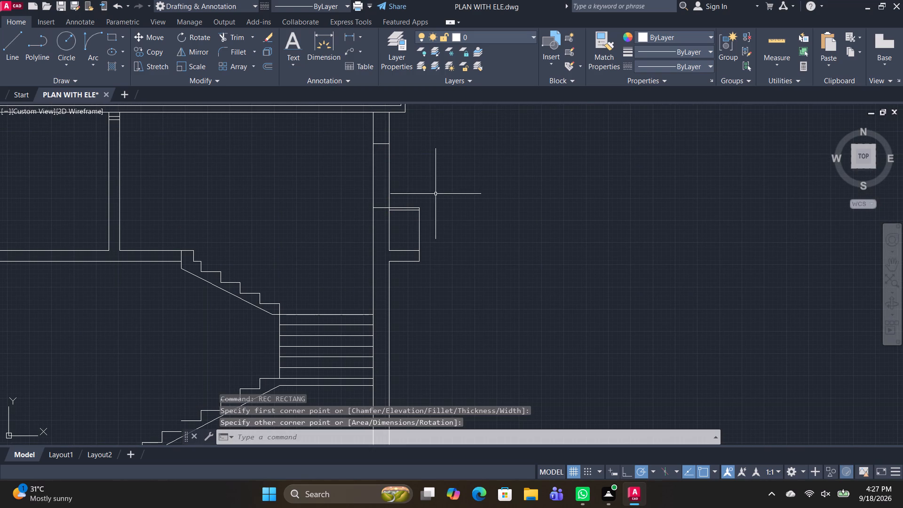
Draw a vertical centre line in the new wall rectangle between the midpoints of its top and bottom edges.
{"action": "type", "text": "L"}
{"action": "key", "text": "space"}
{"action": "scroll", "coordinate": [403, 130], "scroll_direction": "up", "scroll_amount": 2}
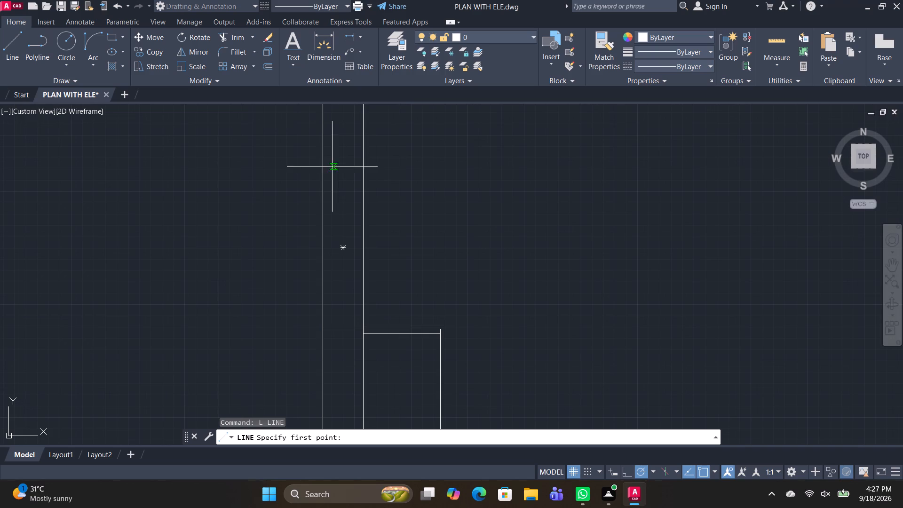
{"action": "left_click_drag", "start_coordinate": [341, 167], "coordinate": [341, 173]}
{"action": "left_click", "coordinate": [342, 326]}
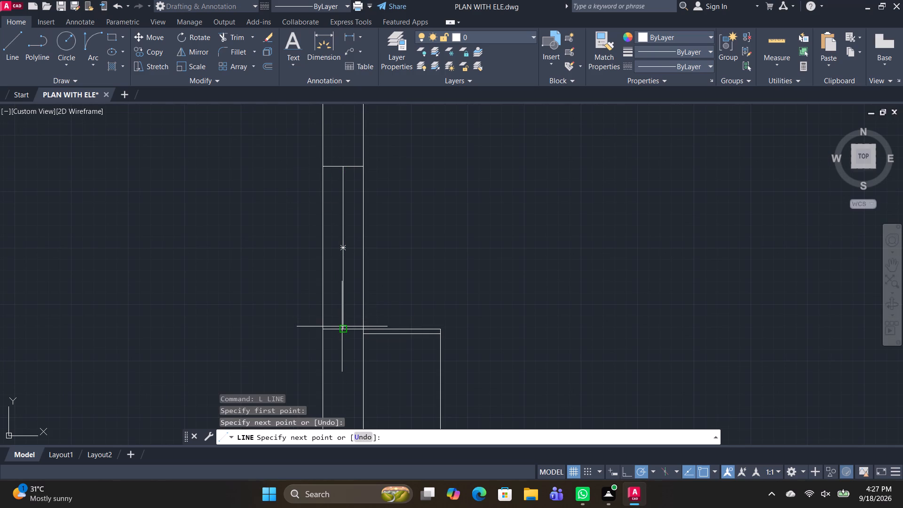
{"action": "key", "text": "space"}
Offset the vertical centre line in the upper section's stair-side window rectangle by 1/2" to both sides.
{"action": "type", "text": "O"}
{"action": "key", "text": "space"}
{"action": "type", "text": "1/2\""}
{"action": "key", "text": "Return"}
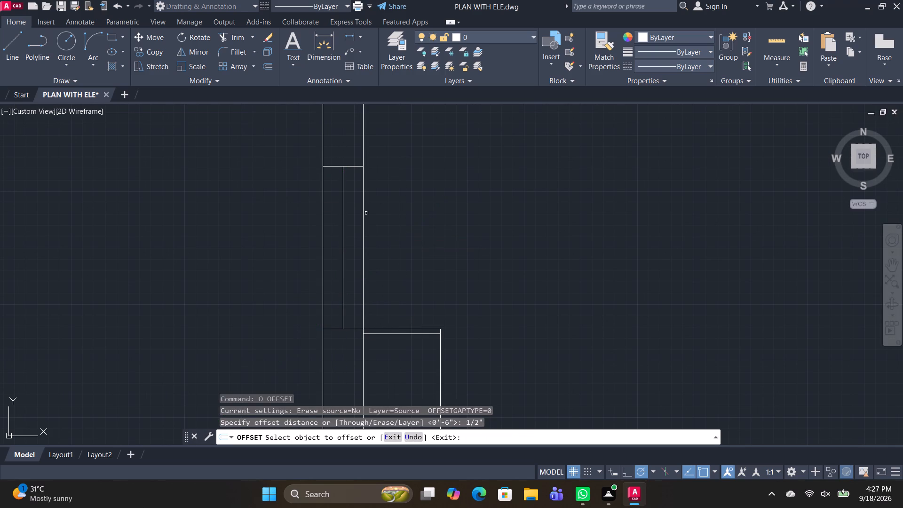
{"action": "left_click", "coordinate": [342, 238]}
{"action": "left_click", "coordinate": [350, 242]}
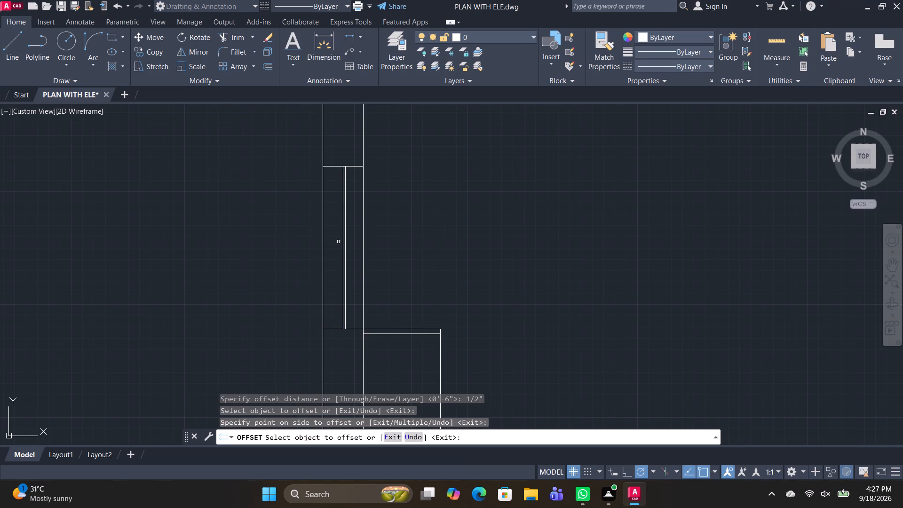
{"action": "left_click", "coordinate": [343, 245]}
{"action": "left_click", "coordinate": [334, 246]}
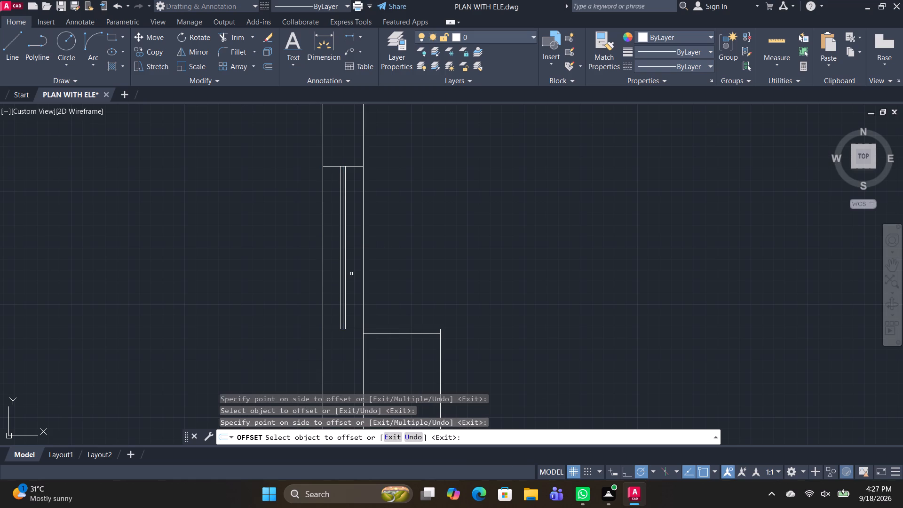
{"action": "key", "text": "space"}
Copy the complete window, rectangle and three glazing lines, onto the lower section's stair-side exterior wall between the roof slab and the parapet.
{"action": "left_click_drag", "start_coordinate": [351, 344], "coordinate": [351, 338]}
{"action": "left_click", "coordinate": [337, 304]}
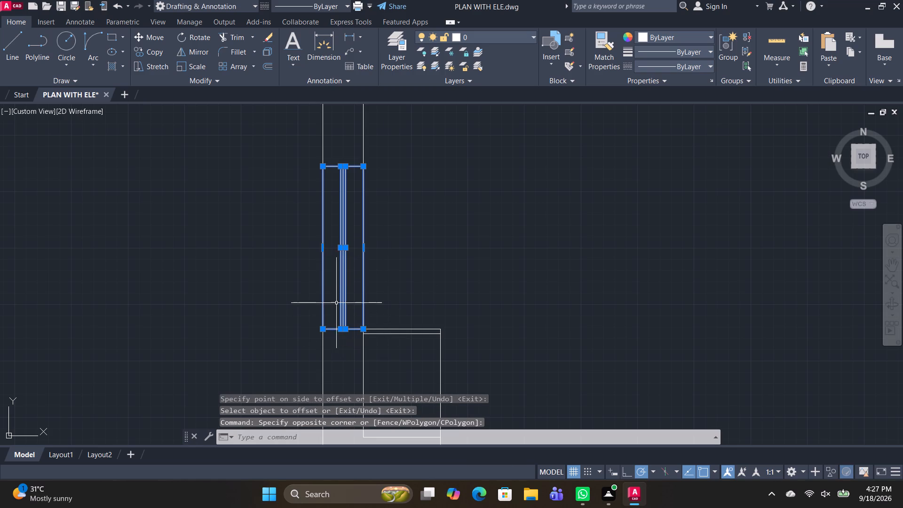
{"action": "type", "text": "CO"}
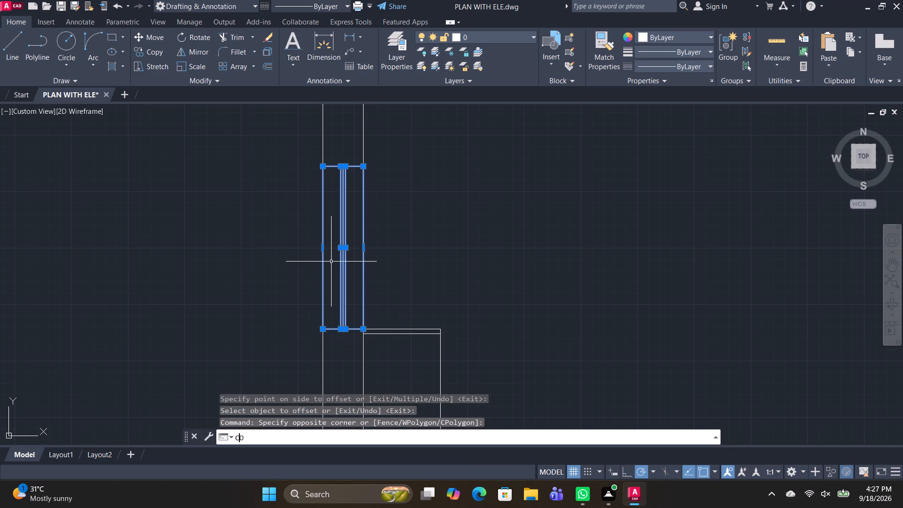
{"action": "key", "text": "space"}
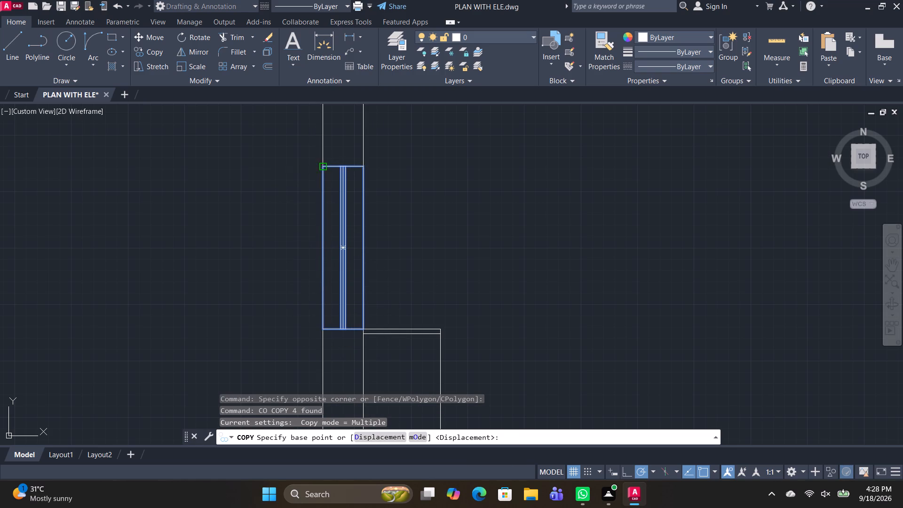
{"action": "left_click", "coordinate": [321, 164]}
{"action": "scroll", "coordinate": [396, 355], "scroll_direction": "down", "scroll_amount": 3}
{"action": "middle_click_drag", "start_coordinate": [359, 343], "coordinate": [340, 154]}
{"action": "scroll", "coordinate": [345, 327], "scroll_direction": "down", "scroll_amount": 2}
{"action": "middle_click_drag", "start_coordinate": [368, 361], "coordinate": [293, 181]}
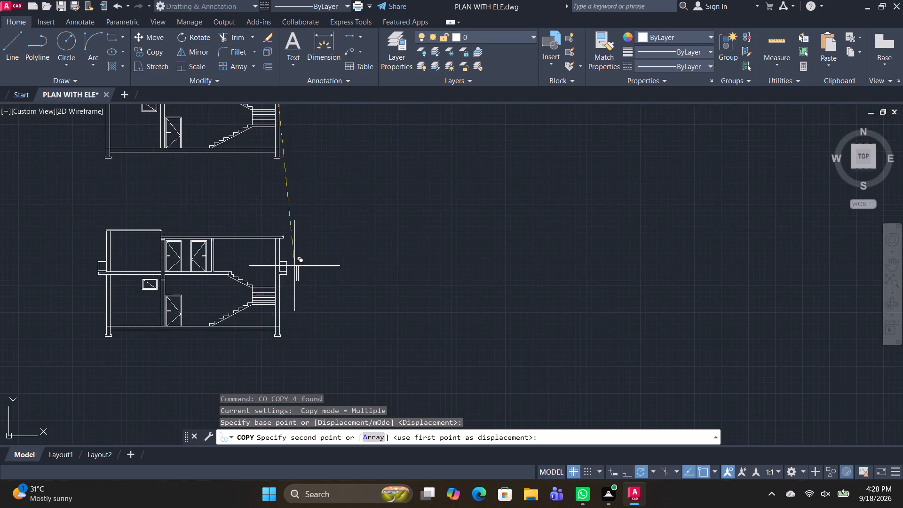
{"action": "scroll", "coordinate": [279, 258], "scroll_direction": "up", "scroll_amount": 2}
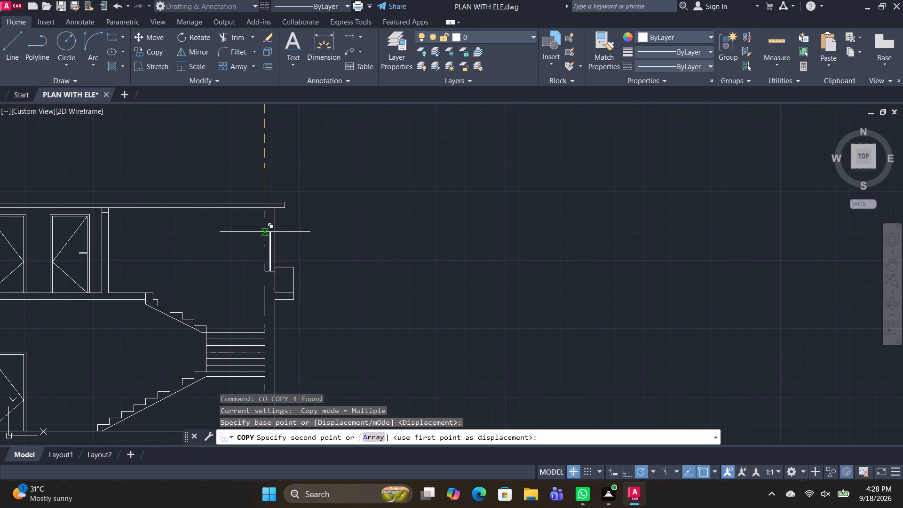
{"action": "left_click", "coordinate": [266, 224]}
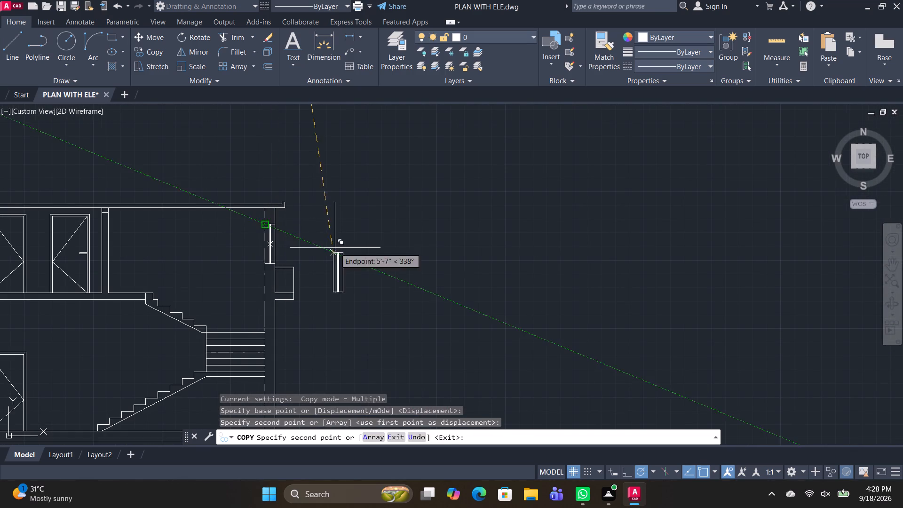
{"action": "scroll", "coordinate": [335, 246], "scroll_direction": "up", "scroll_amount": 3}
{"action": "key", "text": "space"}
Stretch the lower section's raised roof coping, opposite the stairs, upward with its walls by about 1'-9".
{"action": "scroll", "coordinate": [381, 207], "scroll_direction": "down", "scroll_amount": 3}
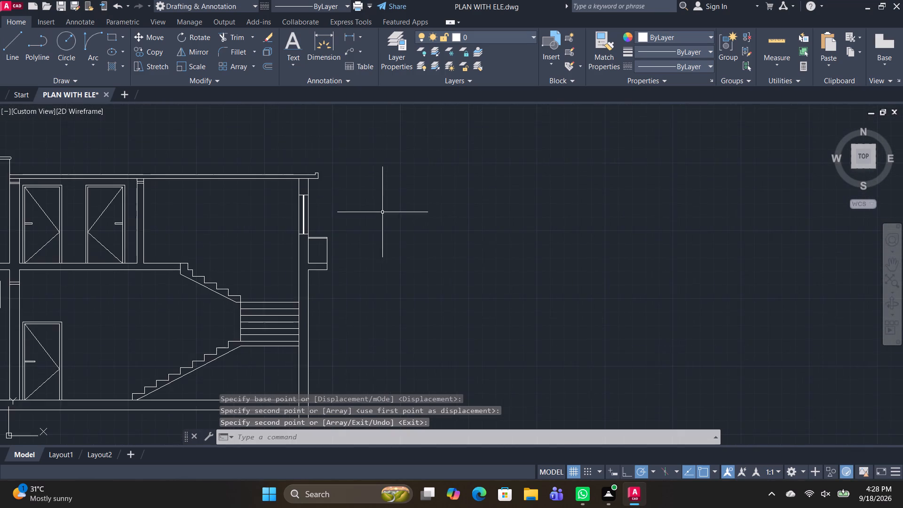
{"action": "middle_click_drag", "start_coordinate": [410, 246], "coordinate": [429, 269]}
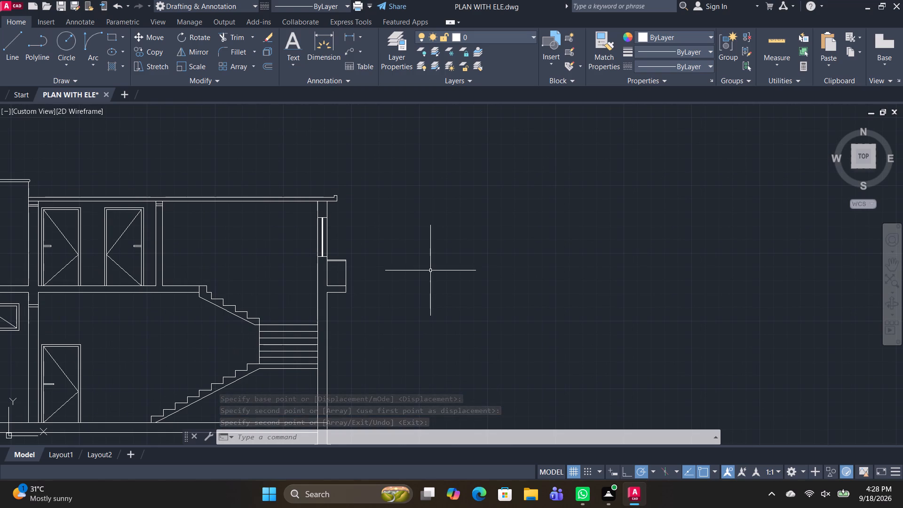
{"action": "middle_click_drag", "start_coordinate": [287, 266], "coordinate": [372, 330]}
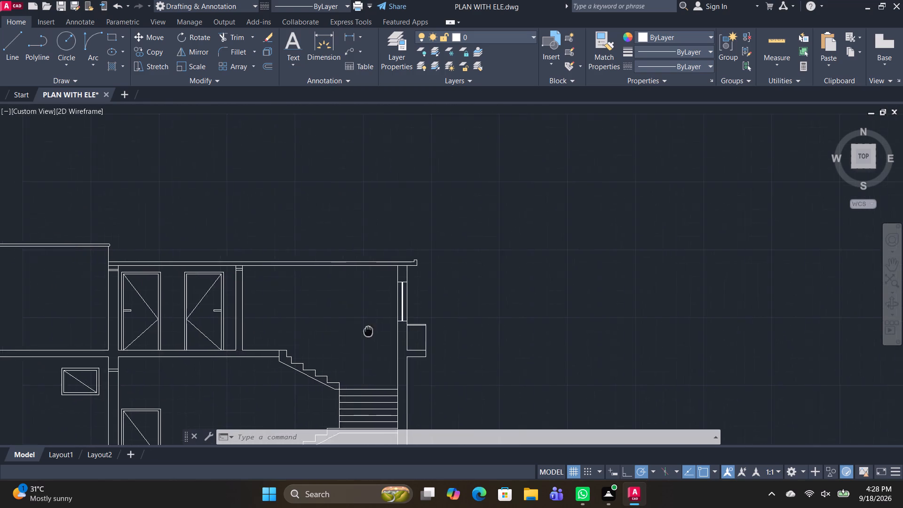
{"action": "middle_click_drag", "start_coordinate": [372, 330], "coordinate": [398, 320]}
{"action": "scroll", "coordinate": [156, 248], "scroll_direction": "up", "scroll_amount": 1}
{"action": "middle_click_drag", "start_coordinate": [163, 254], "coordinate": [164, 262]}
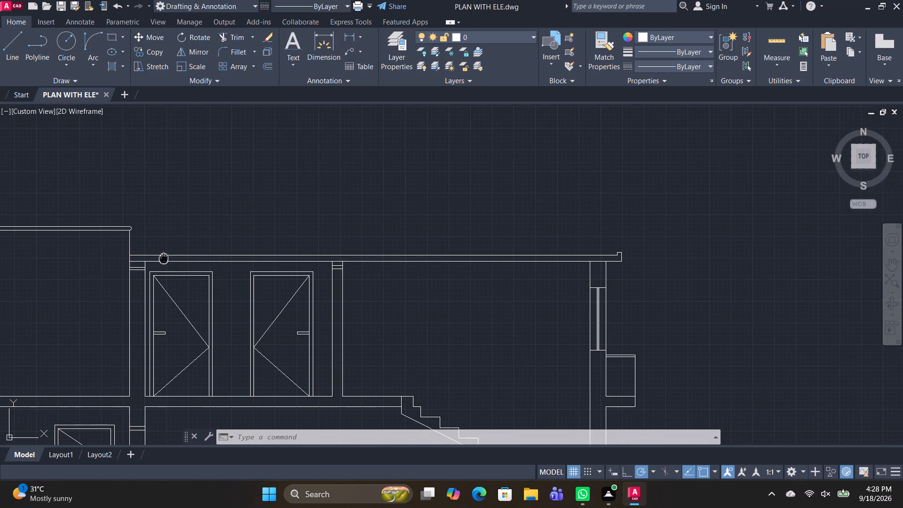
{"action": "middle_click_drag", "start_coordinate": [164, 262], "coordinate": [163, 269]}
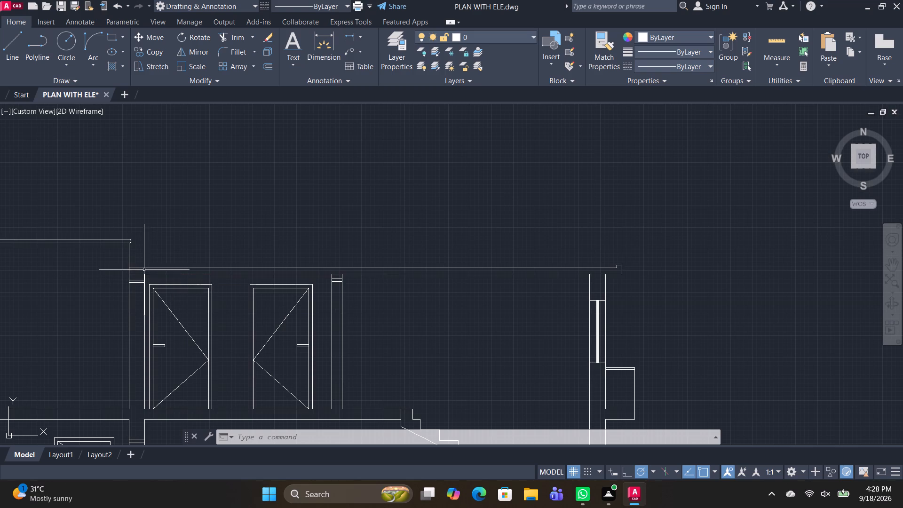
{"action": "middle_click_drag", "start_coordinate": [165, 281], "coordinate": [190, 332]}
{"action": "scroll", "coordinate": [159, 294], "scroll_direction": "up", "scroll_amount": 1}
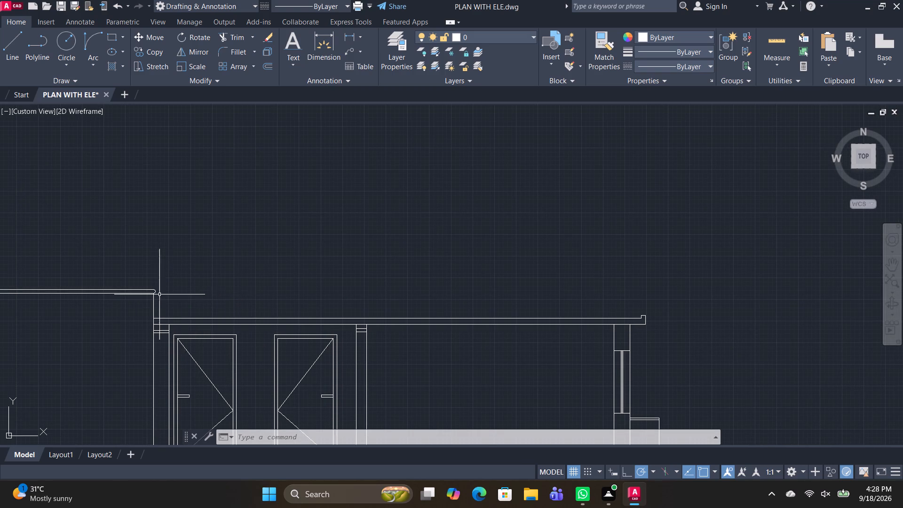
{"action": "scroll", "coordinate": [178, 297], "scroll_direction": "down", "scroll_amount": 3}
{"action": "middle_click_drag", "start_coordinate": [198, 295], "coordinate": [364, 298]}
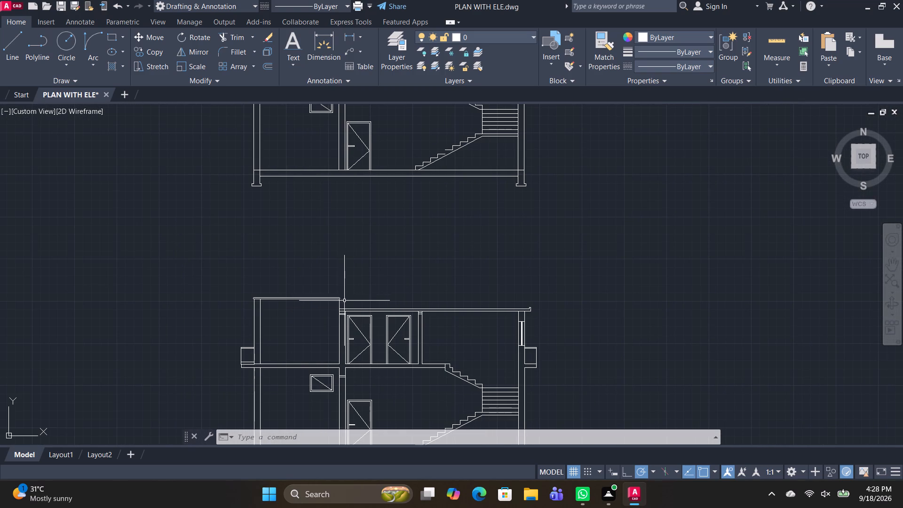
{"action": "left_click_drag", "start_coordinate": [332, 300], "coordinate": [325, 298]}
{"action": "scroll", "coordinate": [283, 305], "scroll_direction": "up", "scroll_amount": 3}
{"action": "left_click_drag", "start_coordinate": [536, 300], "coordinate": [525, 297]}
{"action": "left_click", "coordinate": [121, 258]}
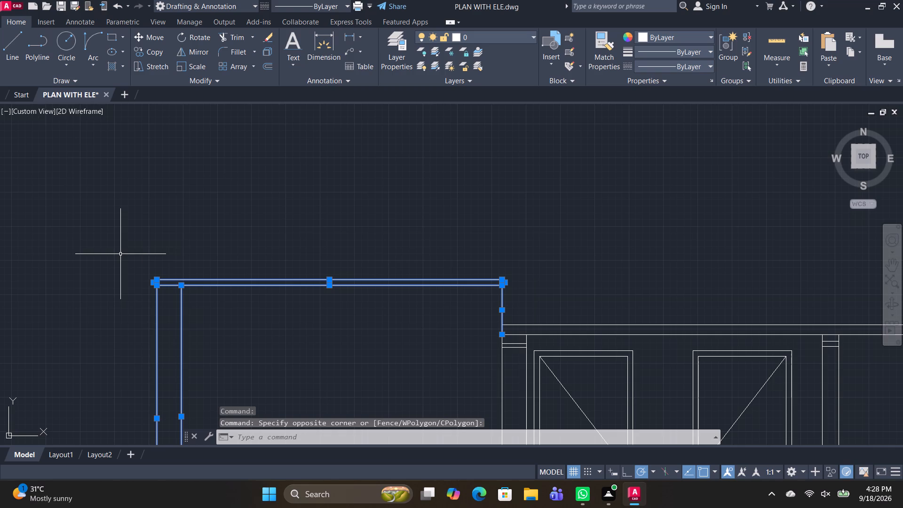
{"action": "type", "text": "STR"}
{"action": "key", "text": "space"}
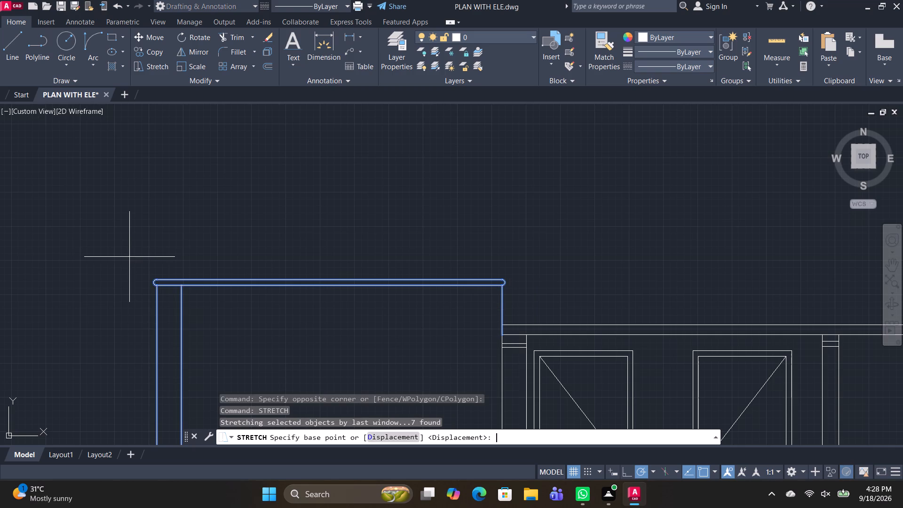
{"action": "left_click", "coordinate": [322, 282]}
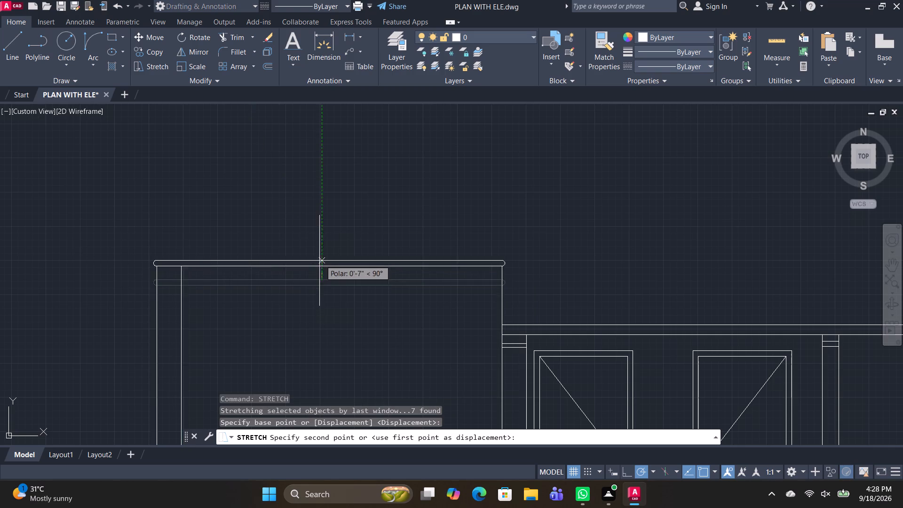
{"action": "left_click", "coordinate": [324, 222]}
{"action": "key", "text": "space"}
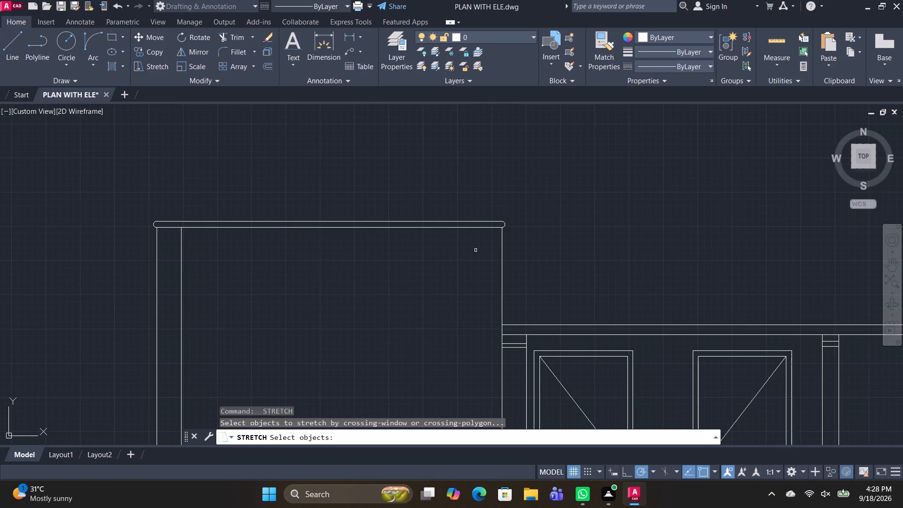
{"action": "scroll", "coordinate": [481, 244], "scroll_direction": "down", "scroll_amount": 2}
{"action": "middle_click_drag", "start_coordinate": [514, 230], "coordinate": [487, 302]}
{"action": "key", "text": "space"}
Stretch the upper section's raised roof coping, opposite the stairs, vertically upward together with its supporting wall lines.
{"action": "middle_click_drag", "start_coordinate": [462, 244], "coordinate": [409, 401]}
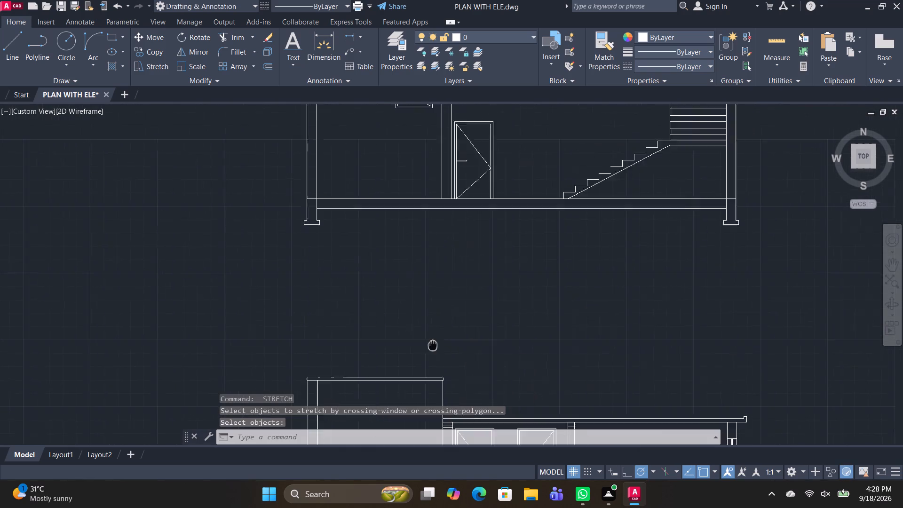
{"action": "middle_click_drag", "start_coordinate": [409, 401], "coordinate": [391, 445]}
{"action": "middle_click_drag", "start_coordinate": [334, 297], "coordinate": [324, 436]}
{"action": "left_click_drag", "start_coordinate": [400, 237], "coordinate": [386, 238]}
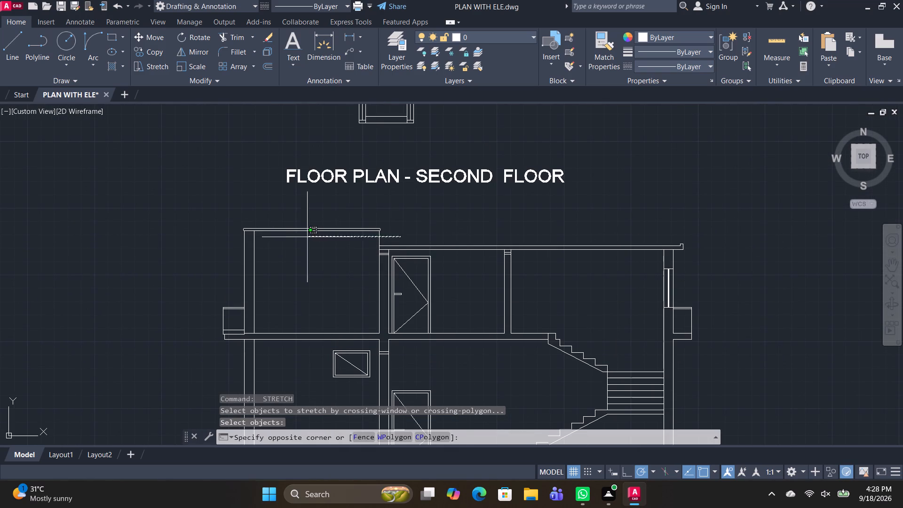
{"action": "left_click", "coordinate": [222, 217]}
{"action": "key", "text": "s"}
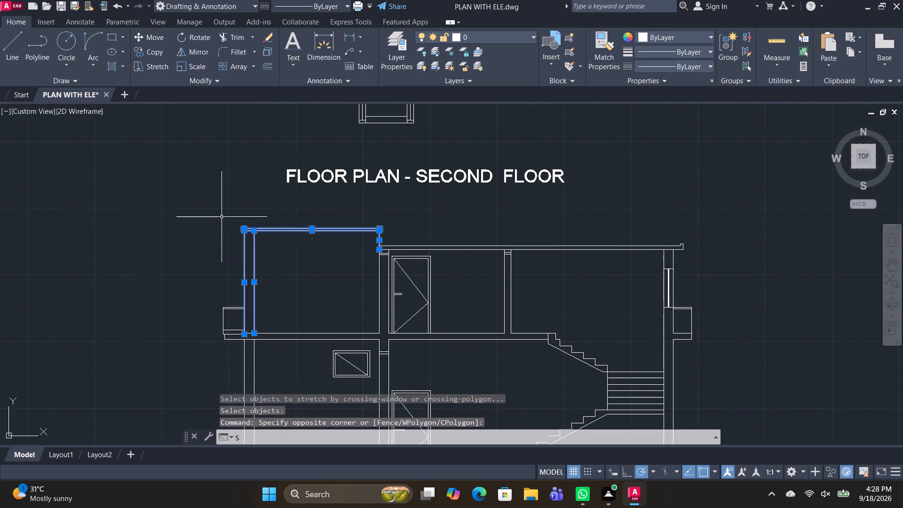
{"action": "type", "text": "TR"}
{"action": "key", "text": "space"}
{"action": "scroll", "coordinate": [329, 232], "scroll_direction": "up", "scroll_amount": 2}
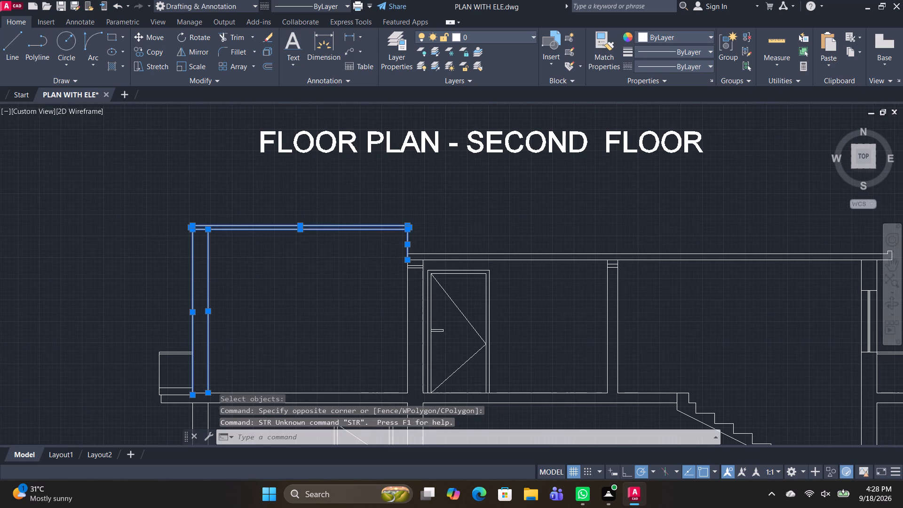
{"action": "type", "text": "STR"}
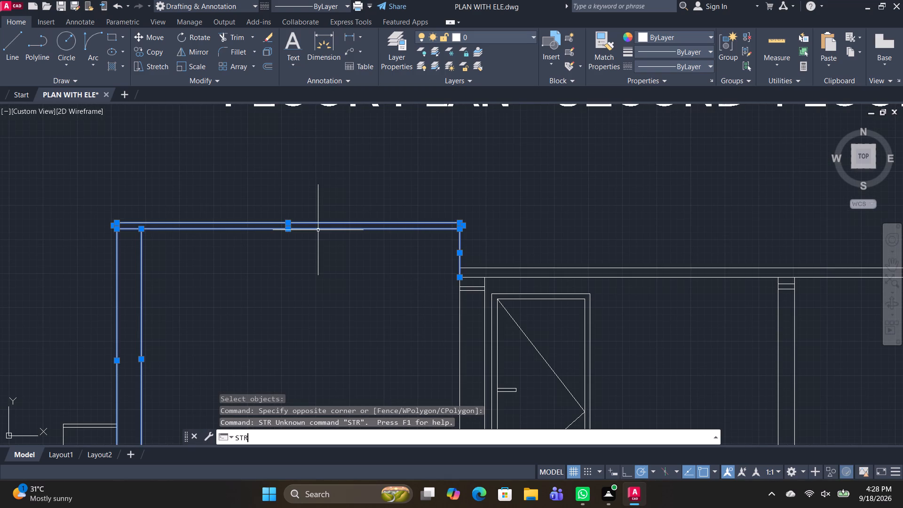
{"action": "key", "text": "space"}
{"action": "left_click", "coordinate": [272, 222]}
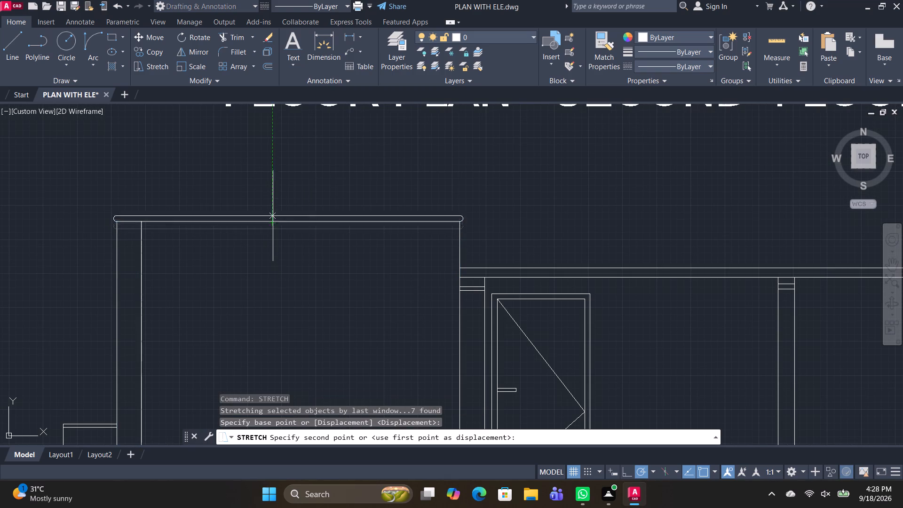
{"action": "left_click", "coordinate": [270, 172]}
{"action": "key", "text": "space"}
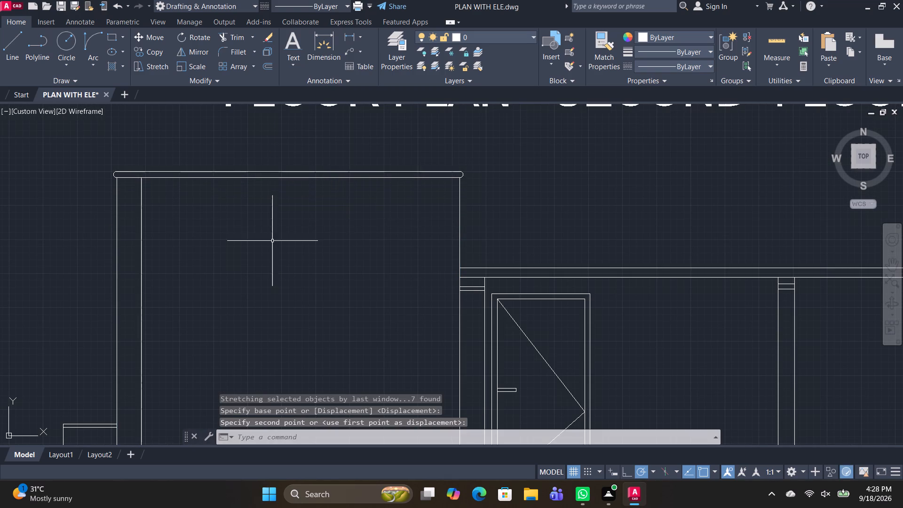
{"action": "scroll", "coordinate": [336, 264], "scroll_direction": "down", "scroll_amount": 1}
{"action": "key", "text": "space"}
Using Offset's Through option, add two closely spaced horizontal lines above the upper section's lower roof slab, below the raised coping's level.
{"action": "type", "text": "O"}
{"action": "key", "text": "space"}
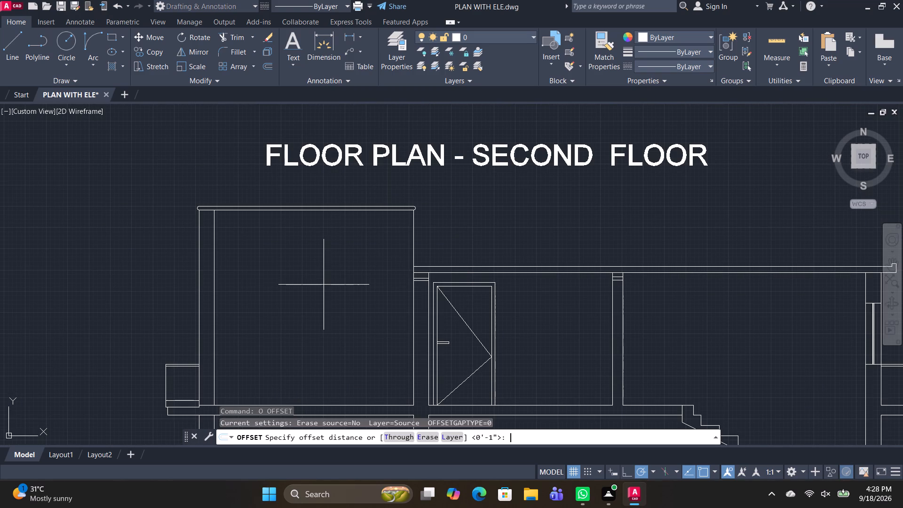
{"action": "type", "text": "T"}
{"action": "key", "text": "space"}
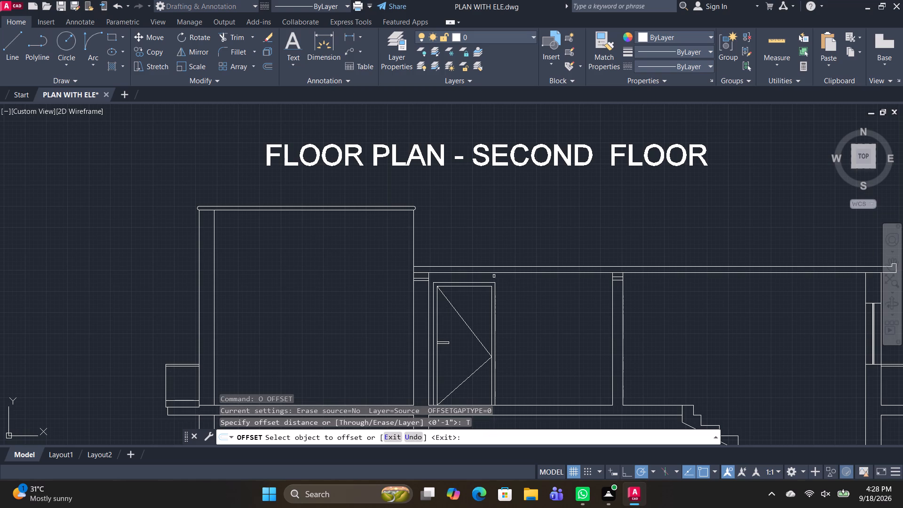
{"action": "left_click", "coordinate": [485, 266]}
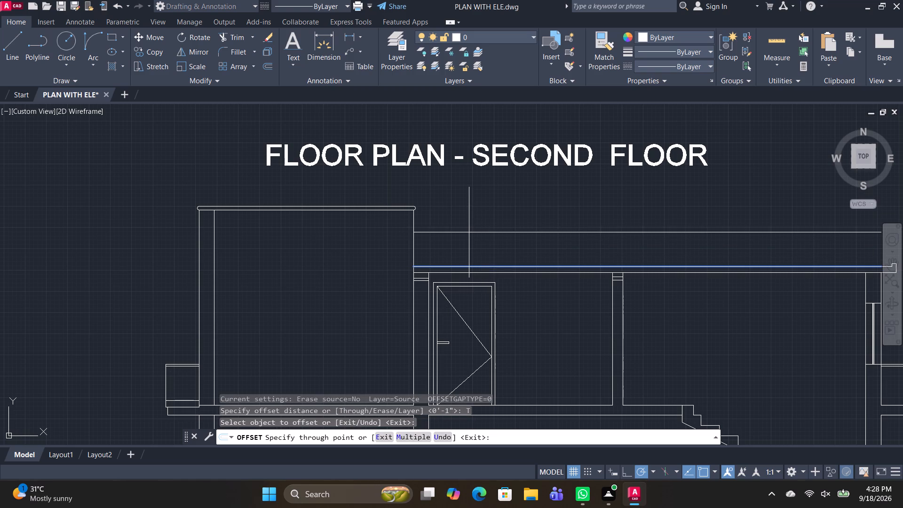
{"action": "left_click", "coordinate": [468, 230]}
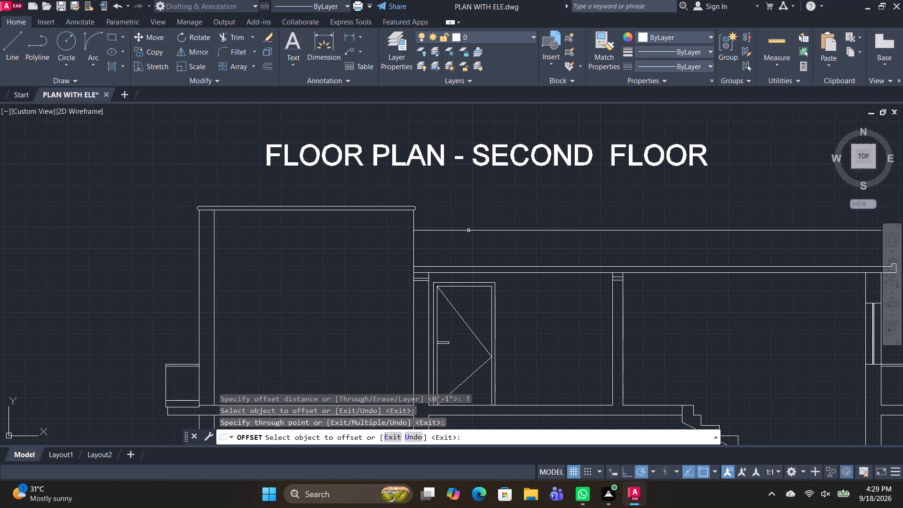
{"action": "left_click", "coordinate": [473, 229]}
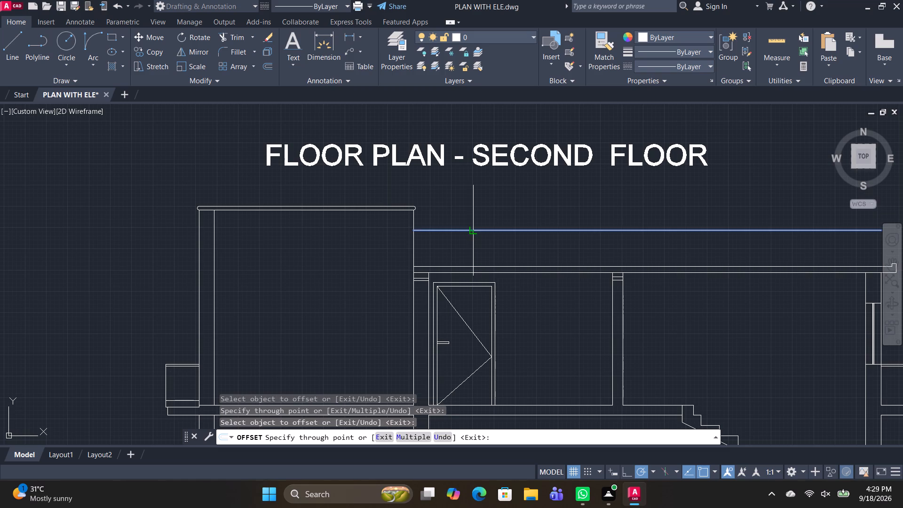
{"action": "scroll", "coordinate": [473, 222], "scroll_direction": "up", "scroll_amount": 3}
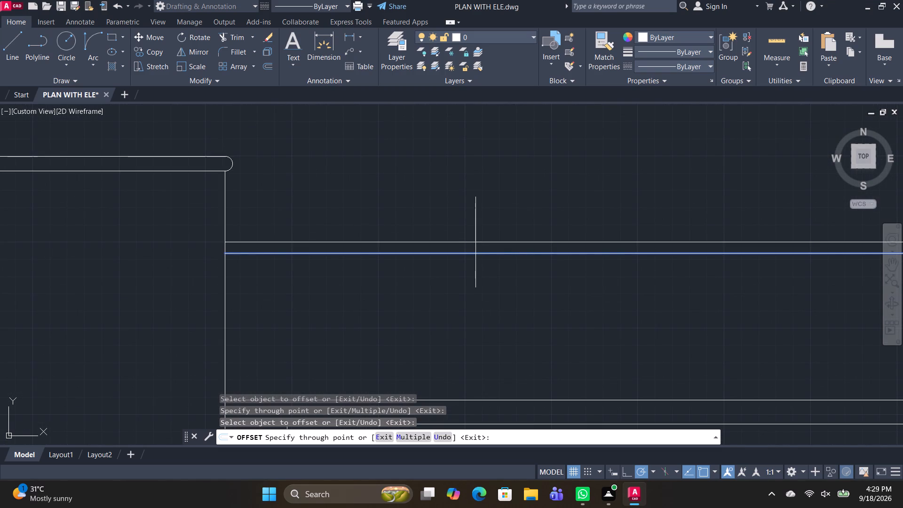
{"action": "left_click", "coordinate": [474, 246]}
{"action": "key", "text": "space"}
{"action": "key", "text": "Escape"}
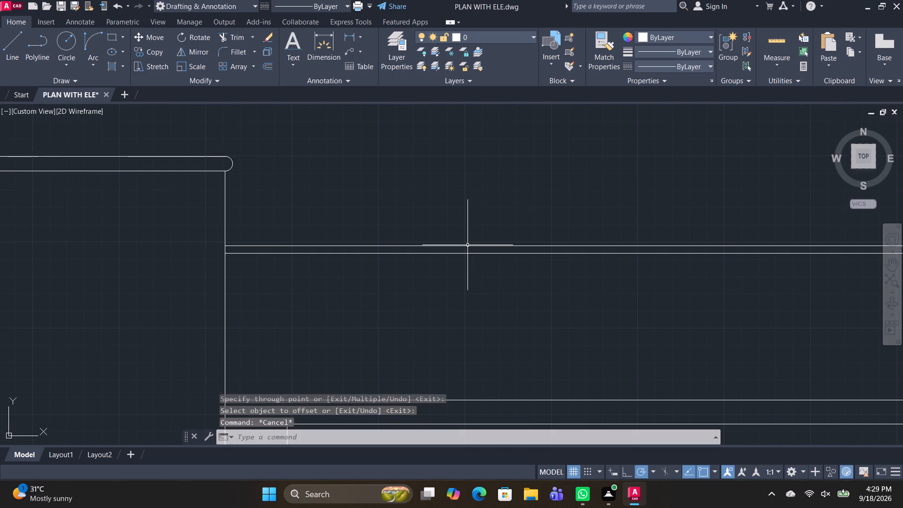
Copy the two closely spaced horizontal lines above the upper section's lower roof slab to the matching position beside the lower section's raised coping.
{"action": "left_click", "coordinate": [468, 273]}
{"action": "left_click", "coordinate": [407, 211]}
{"action": "type", "text": "CO"}
{"action": "key", "text": "space"}
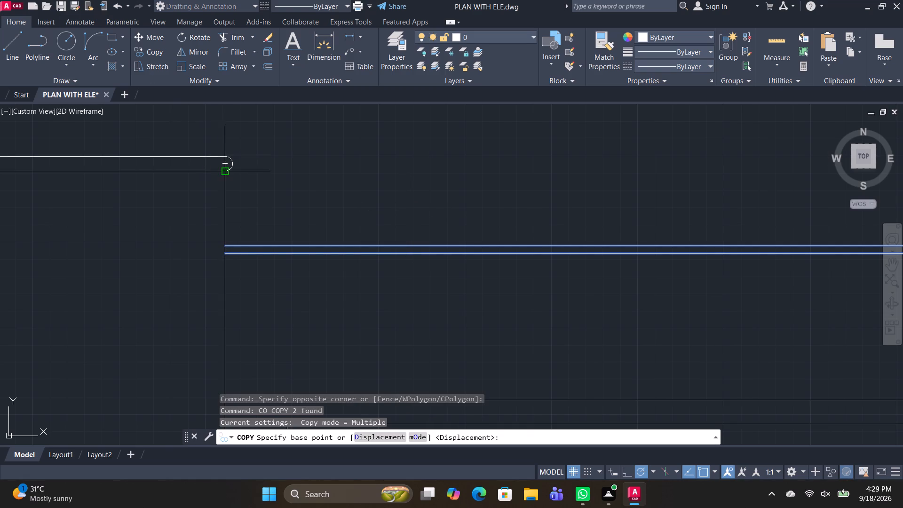
{"action": "left_click", "coordinate": [222, 169]}
{"action": "scroll", "coordinate": [271, 286], "scroll_direction": "down", "scroll_amount": 4}
{"action": "middle_click_drag", "start_coordinate": [294, 315], "coordinate": [267, 165]}
{"action": "middle_click_drag", "start_coordinate": [255, 293], "coordinate": [277, 10]}
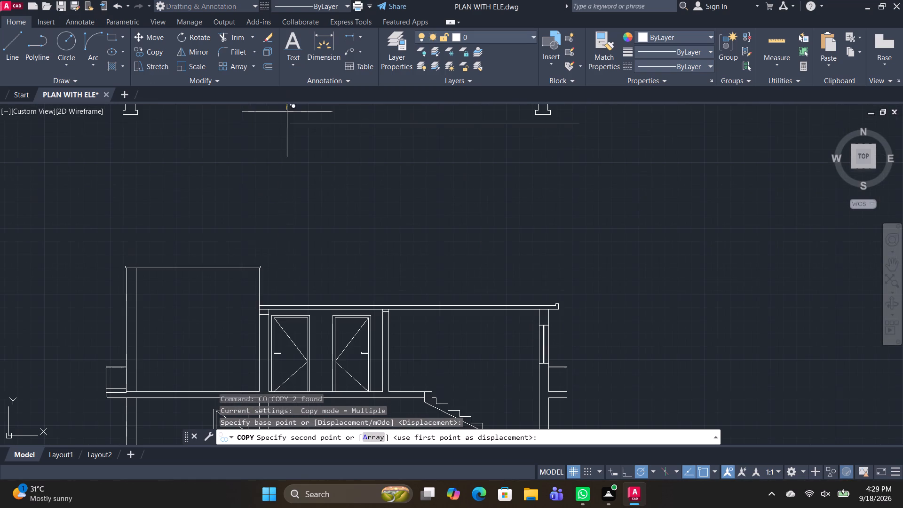
{"action": "scroll", "coordinate": [257, 263], "scroll_direction": "up", "scroll_amount": 5}
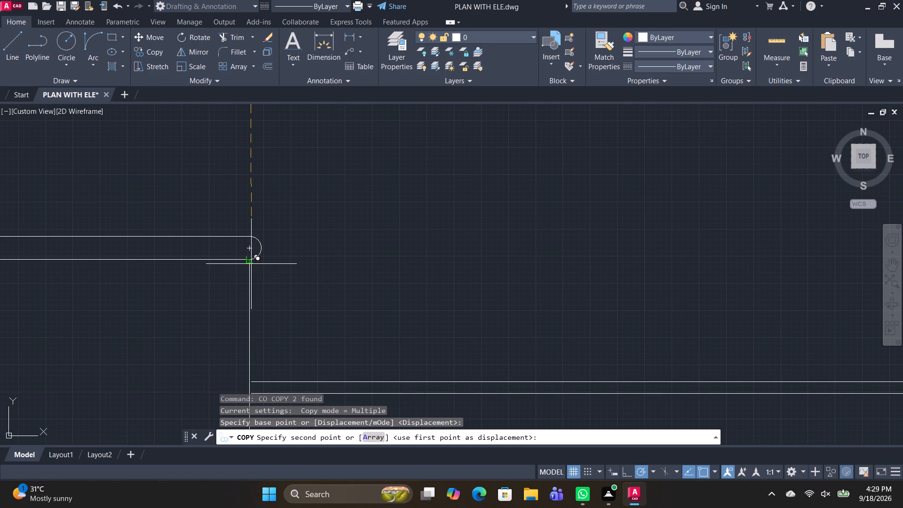
{"action": "left_click", "coordinate": [250, 260]}
{"action": "scroll", "coordinate": [323, 262], "scroll_direction": "down", "scroll_amount": 3}
{"action": "middle_click_drag", "start_coordinate": [366, 292], "coordinate": [332, 264]}
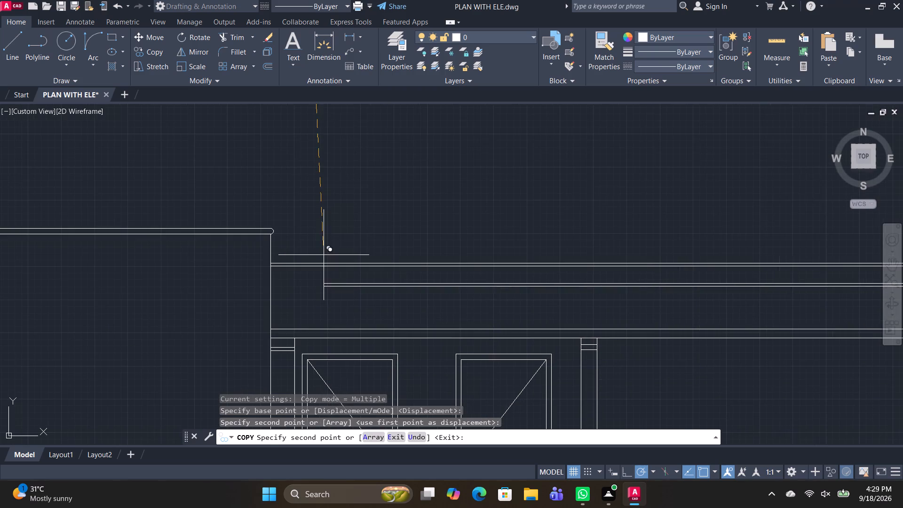
{"action": "key", "text": "space"}
{"action": "key", "text": "Escape"}
Extend the lower section's stair-side exterior wall lines up to the new horizontal roof lines, closing their end with the outer wall line.
{"action": "scroll", "coordinate": [187, 181], "scroll_direction": "down", "scroll_amount": 4}
{"action": "middle_click_drag", "start_coordinate": [319, 261], "coordinate": [320, 325]}
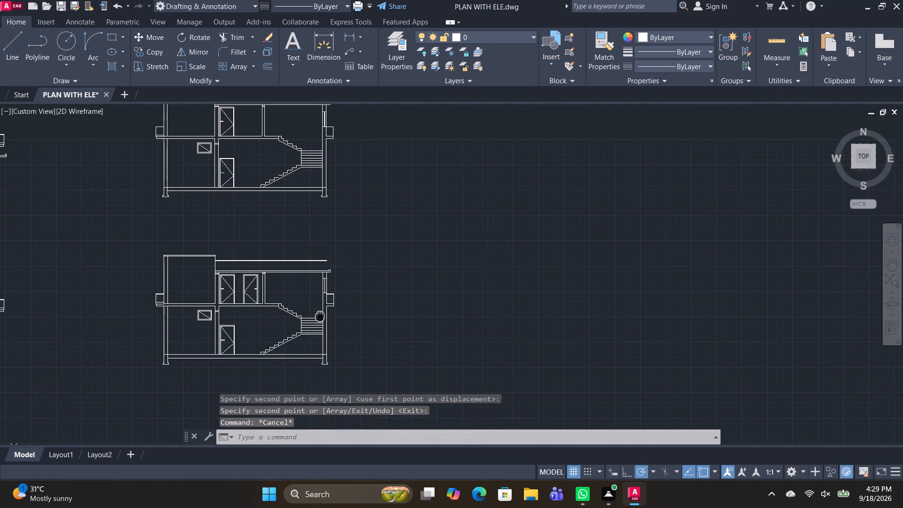
{"action": "middle_click_drag", "start_coordinate": [320, 325], "coordinate": [318, 338]}
{"action": "scroll", "coordinate": [342, 286], "scroll_direction": "up", "scroll_amount": 2}
{"action": "type", "text": "TR"}
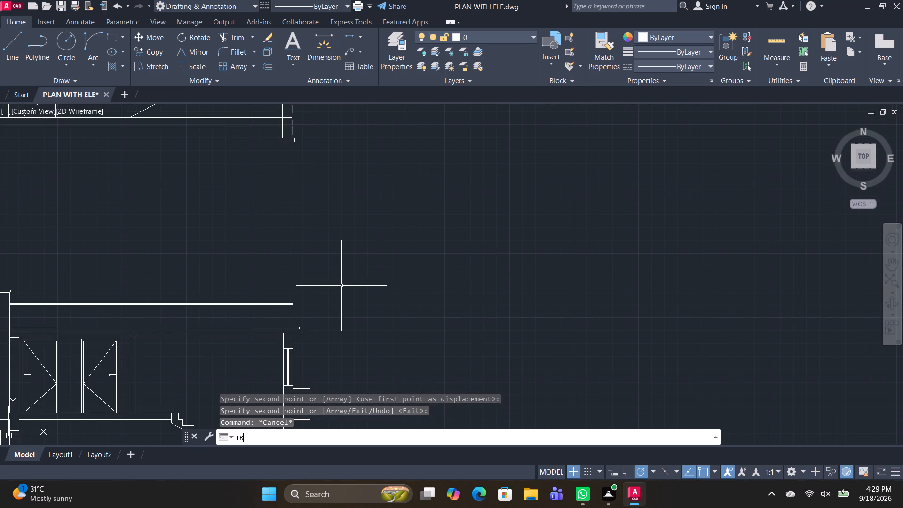
{"action": "key", "text": "space"}
{"action": "scroll", "coordinate": [287, 337], "scroll_direction": "up", "scroll_amount": 2, "text": "shift"}
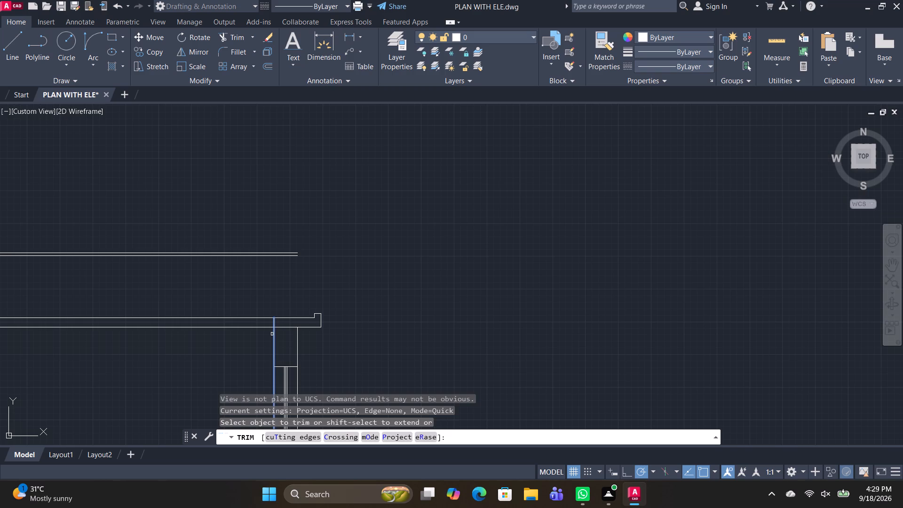
{"action": "left_click", "coordinate": [272, 334], "text": "shift"}
{"action": "left_click", "coordinate": [273, 324], "text": "shift"}
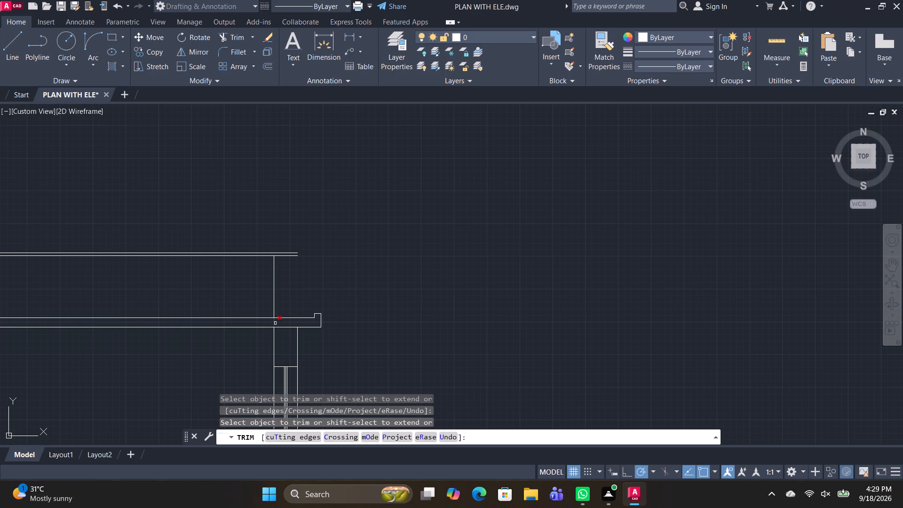
{"action": "left_click", "coordinate": [296, 336], "text": "shift"}
{"action": "left_click", "coordinate": [297, 323], "text": "shift"}
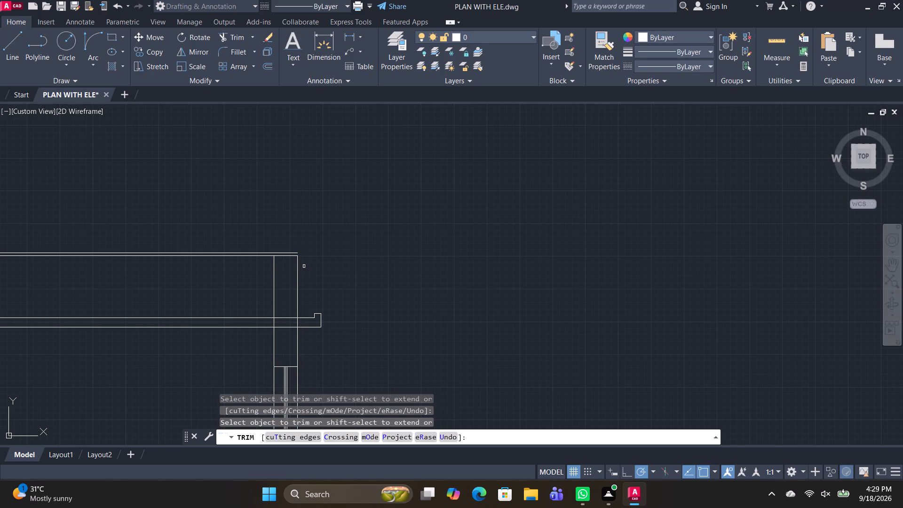
{"action": "left_click", "coordinate": [298, 272], "text": "shift"}
{"action": "scroll", "coordinate": [290, 245], "scroll_direction": "up", "scroll_amount": 3}
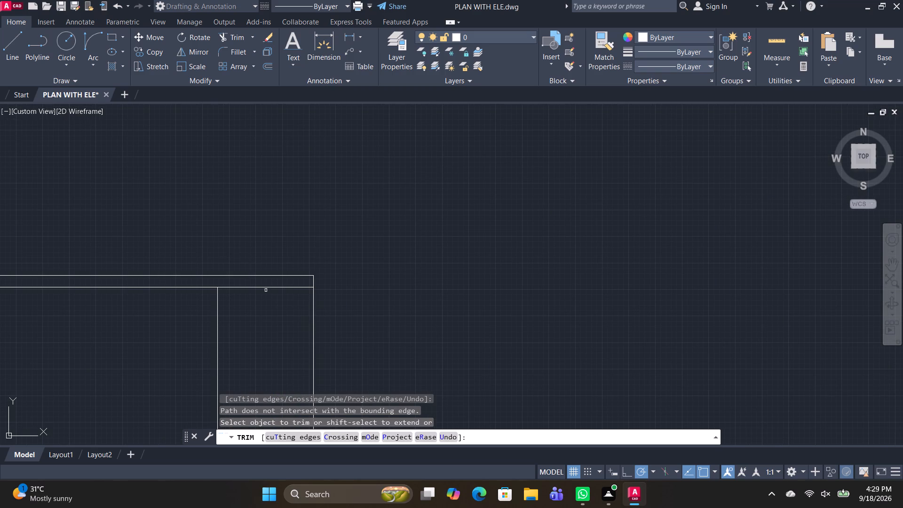
Trim the lower section's roof slab lines inside the stair-side wall and remove the slab's overhang with its upturned end.
{"action": "middle_click_drag", "start_coordinate": [261, 330], "coordinate": [276, 291]}
{"action": "scroll", "coordinate": [256, 310], "scroll_direction": "down", "scroll_amount": 3}
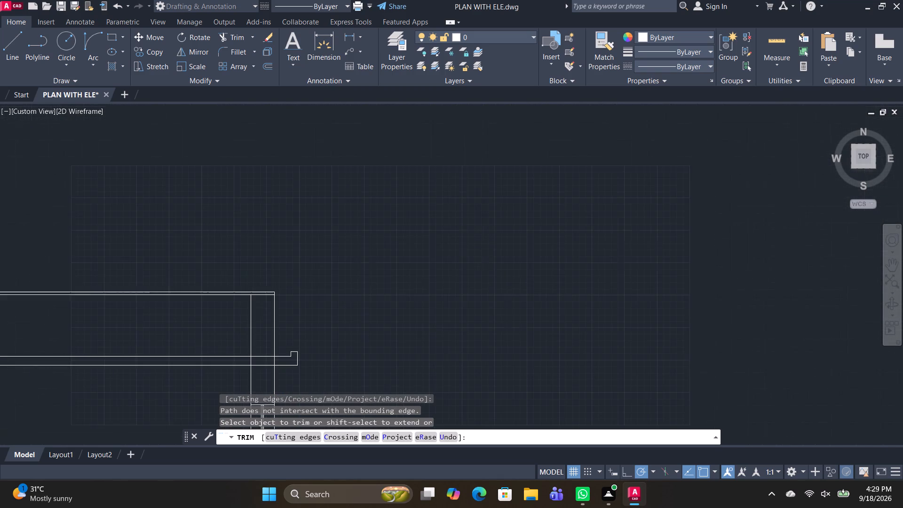
{"action": "middle_click_drag", "start_coordinate": [269, 325], "coordinate": [259, 273]}
{"action": "left_click", "coordinate": [240, 311]}
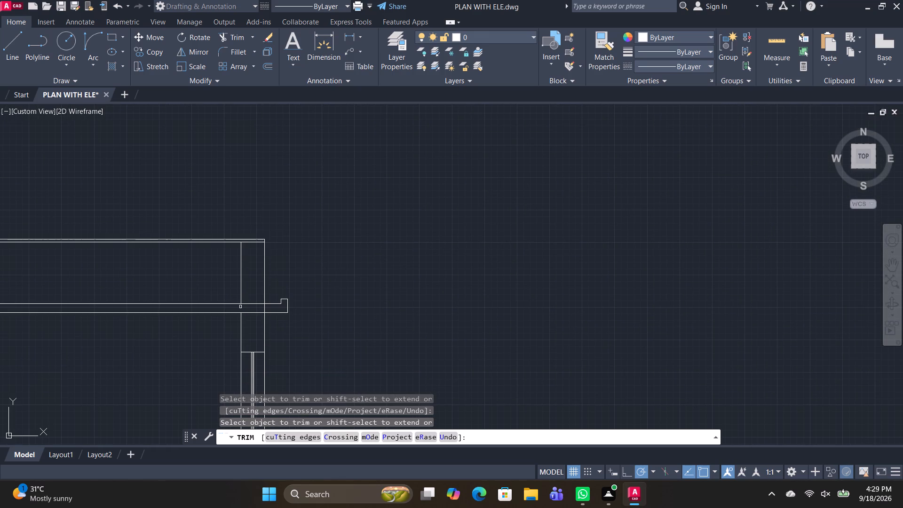
{"action": "left_click", "coordinate": [249, 303]}
{"action": "left_click_drag", "start_coordinate": [249, 313], "coordinate": [256, 290]}
{"action": "middle_click_drag", "start_coordinate": [295, 338], "coordinate": [377, 239]}
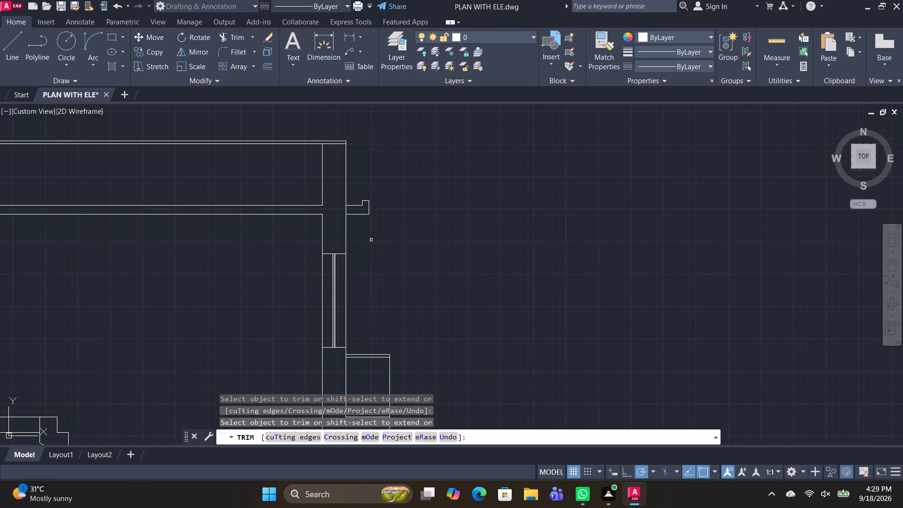
{"action": "left_click_drag", "start_coordinate": [356, 218], "coordinate": [369, 220]}
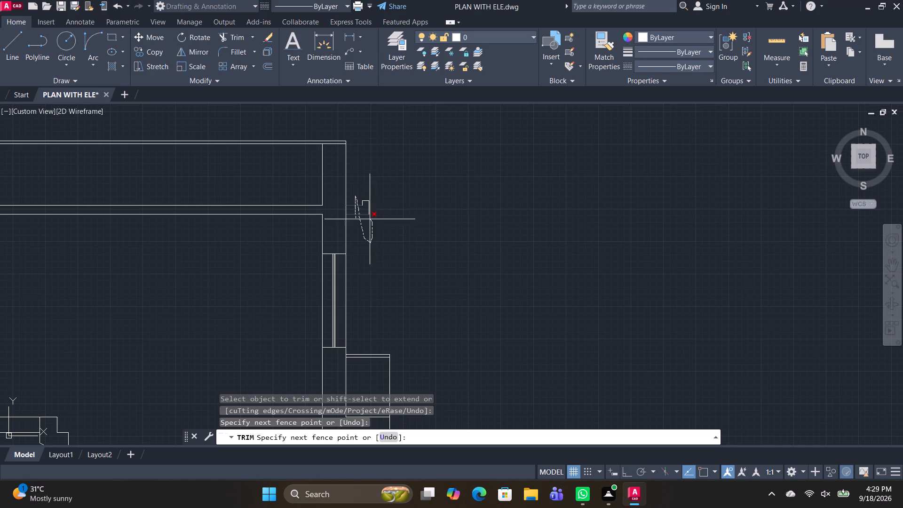
{"action": "left_click_drag", "start_coordinate": [369, 220], "coordinate": [370, 210]}
Extend the upper section's stair-side exterior wall lines up to the two horizontal roof lines, closing their outer end.
{"action": "scroll", "coordinate": [369, 226], "scroll_direction": "down", "scroll_amount": 2}
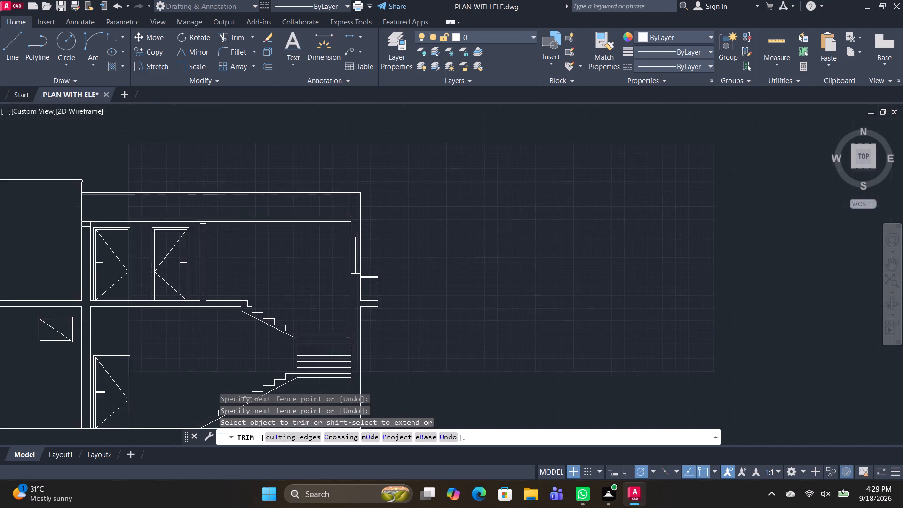
{"action": "middle_click_drag", "start_coordinate": [390, 221], "coordinate": [404, 394]}
{"action": "middle_click_drag", "start_coordinate": [371, 248], "coordinate": [383, 301]}
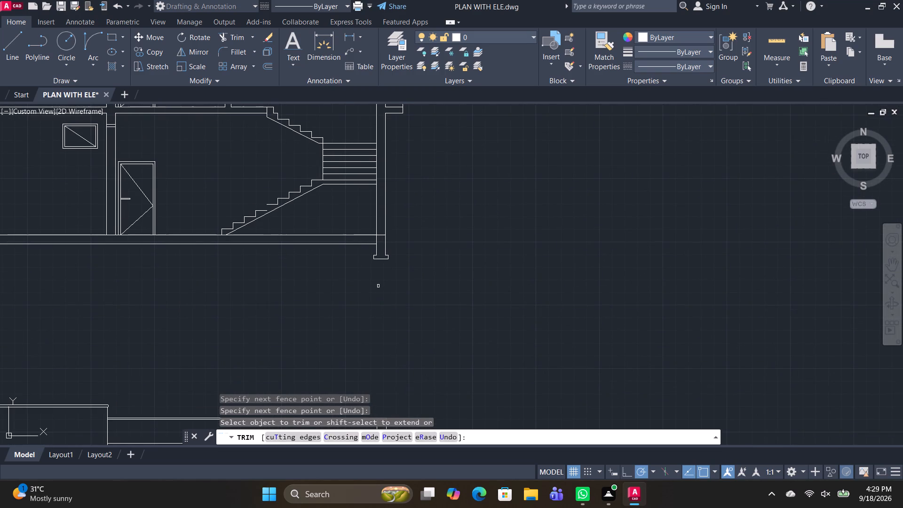
{"action": "middle_click_drag", "start_coordinate": [383, 286], "coordinate": [403, 392]}
{"action": "middle_click", "coordinate": [357, 263]}
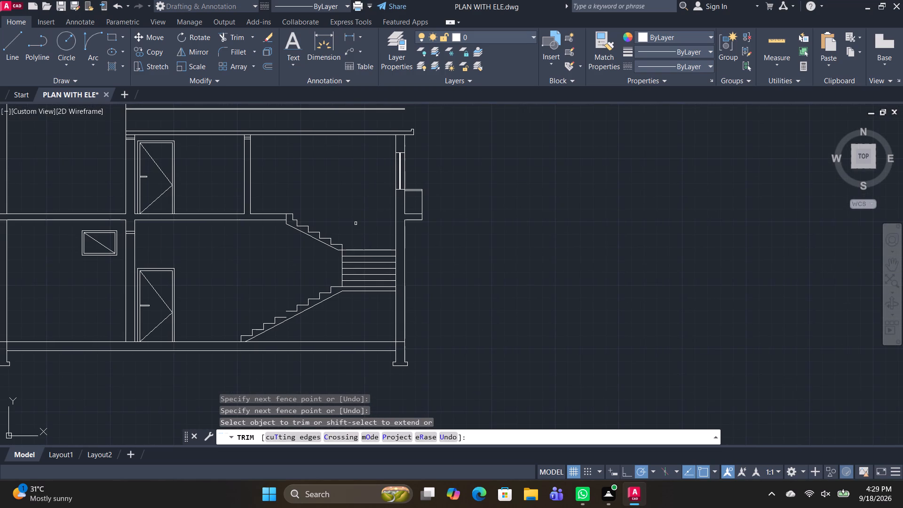
{"action": "scroll", "coordinate": [392, 162], "scroll_direction": "up", "scroll_amount": 1}
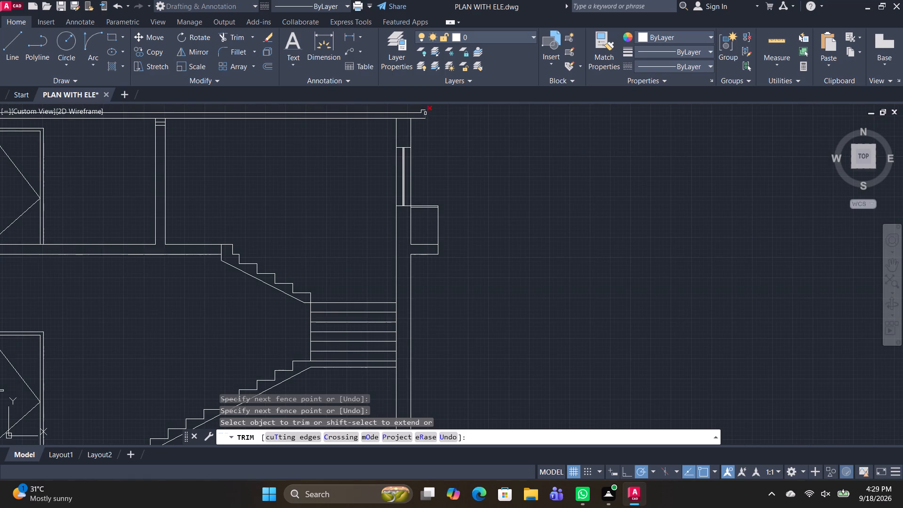
{"action": "middle_click_drag", "start_coordinate": [417, 164], "coordinate": [407, 248]}
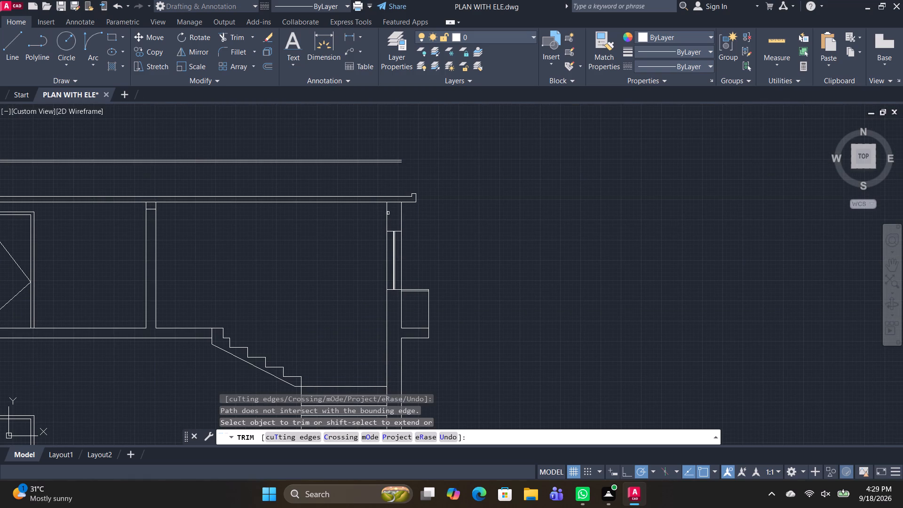
{"action": "left_click", "coordinate": [385, 210], "text": "shift"}
{"action": "left_click", "coordinate": [405, 211], "text": "shift"}
{"action": "left_click_drag", "start_coordinate": [408, 213], "coordinate": [400, 213], "text": "shift"}
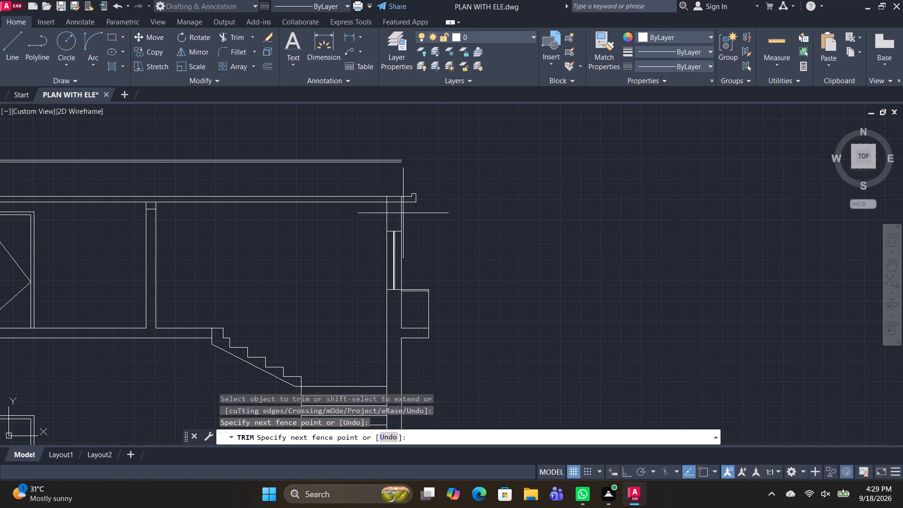
{"action": "left_click_drag", "start_coordinate": [400, 213], "coordinate": [348, 211], "text": "shift"}
{"action": "scroll", "coordinate": [398, 157], "scroll_direction": "up", "scroll_amount": 3}
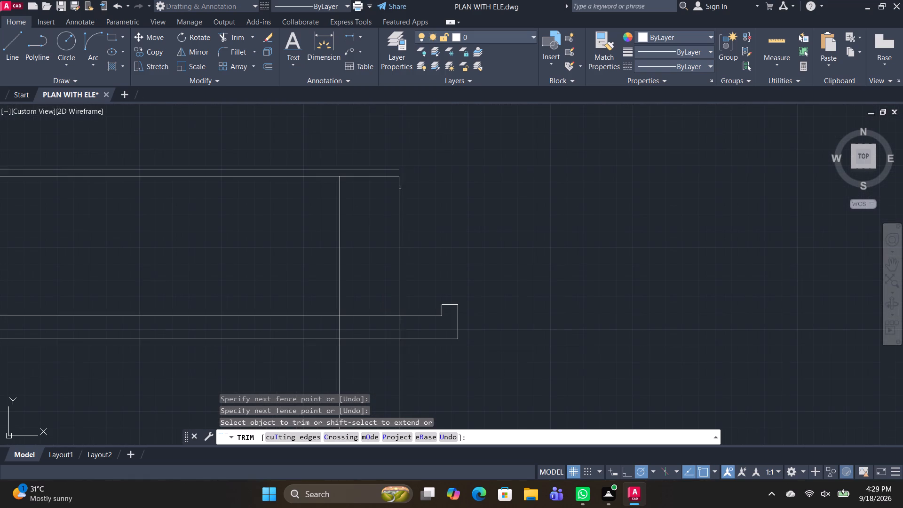
{"action": "left_click", "coordinate": [400, 188], "text": "shift"}
Trim the upper section's roof slab lines inside the stair-side wall and remove the slab overhang with its upturned end.
{"action": "left_click_drag", "start_coordinate": [366, 287], "coordinate": [370, 373]}
{"action": "left_click_drag", "start_coordinate": [359, 317], "coordinate": [327, 326]}
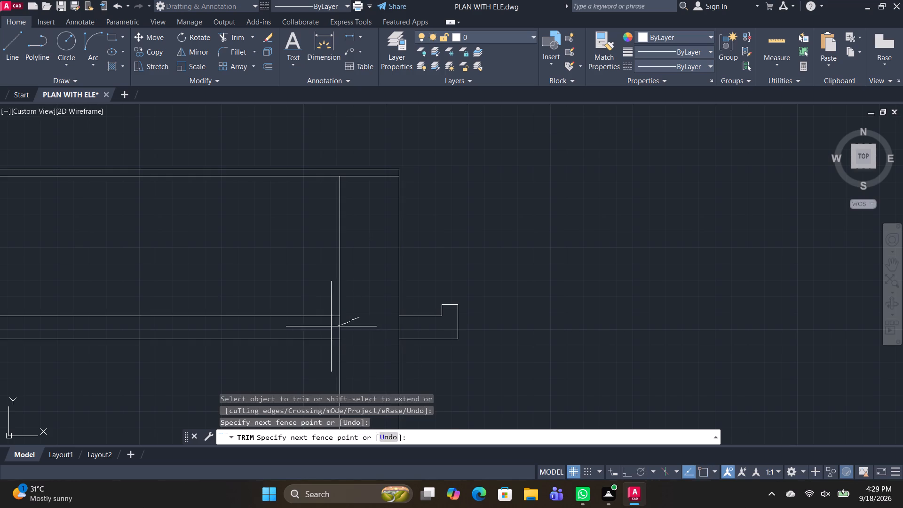
{"action": "left_click_drag", "start_coordinate": [327, 326], "coordinate": [319, 324]}
{"action": "left_click_drag", "start_coordinate": [430, 355], "coordinate": [454, 312]}
{"action": "left_click_drag", "start_coordinate": [444, 302], "coordinate": [451, 300]}
{"action": "left_click_drag", "start_coordinate": [451, 300], "coordinate": [464, 304]}
{"action": "scroll", "coordinate": [464, 299], "scroll_direction": "down", "scroll_amount": 3}
{"action": "middle_click_drag", "start_coordinate": [507, 333], "coordinate": [431, 233]}
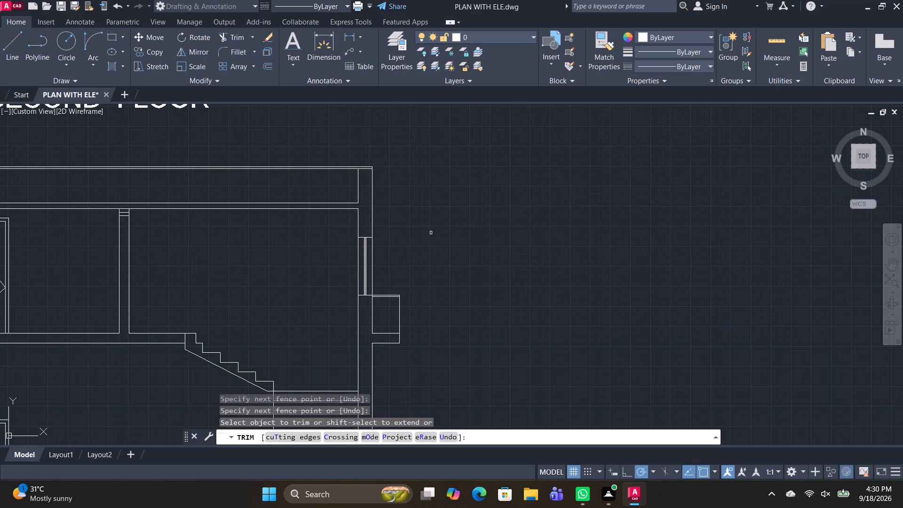
{"action": "key", "text": "space"}
Save the drawing.
{"action": "key", "text": "ctrl+s"}
Draw a short horizontal line across the upper section's stair-side exterior wall, just above the top line of the stair landing.
{"action": "middle_click", "coordinate": [272, 291]}
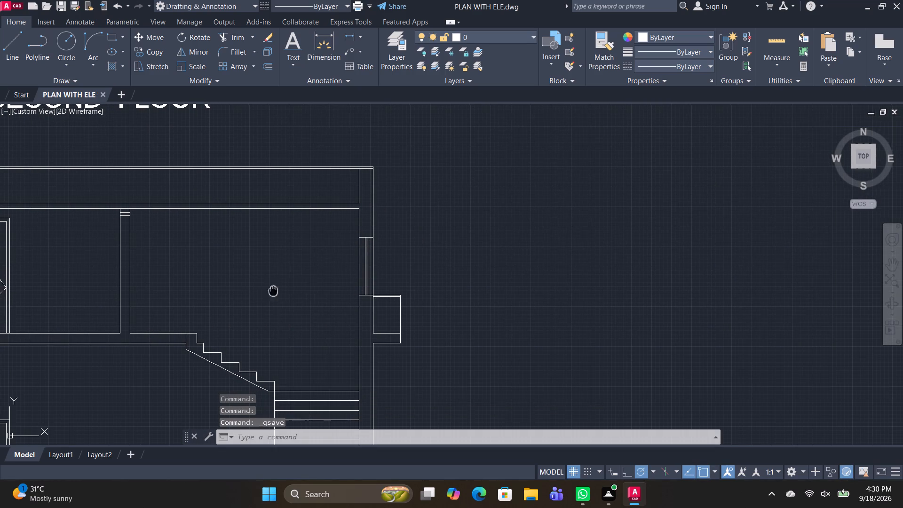
{"action": "middle_click", "coordinate": [277, 289]}
{"action": "middle_click_drag", "start_coordinate": [309, 275], "coordinate": [333, 263]}
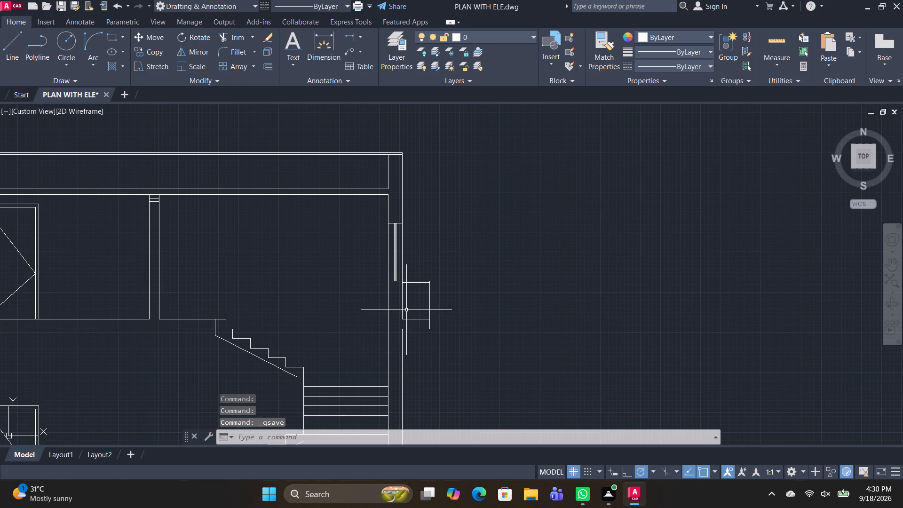
{"action": "middle_click_drag", "start_coordinate": [393, 307], "coordinate": [374, 160]}
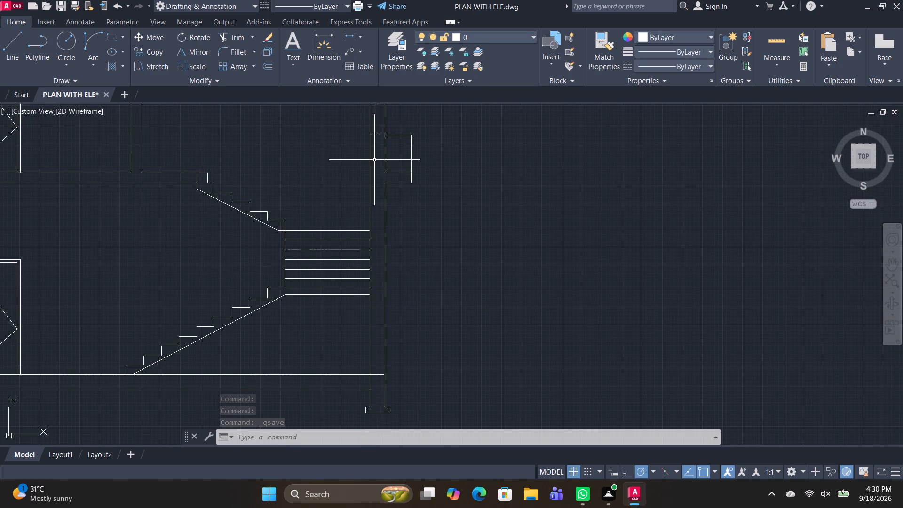
{"action": "type", "text": "L"}
{"action": "key", "text": "space"}
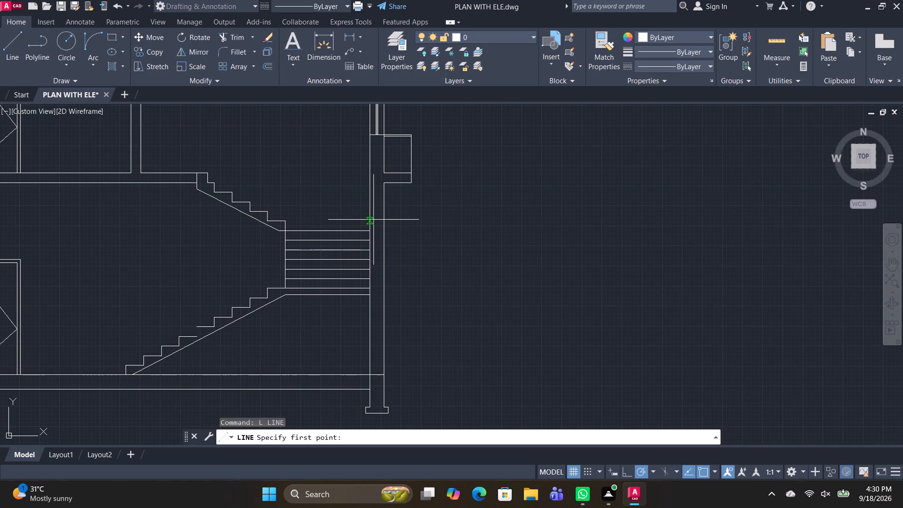
{"action": "left_click", "coordinate": [371, 224]}
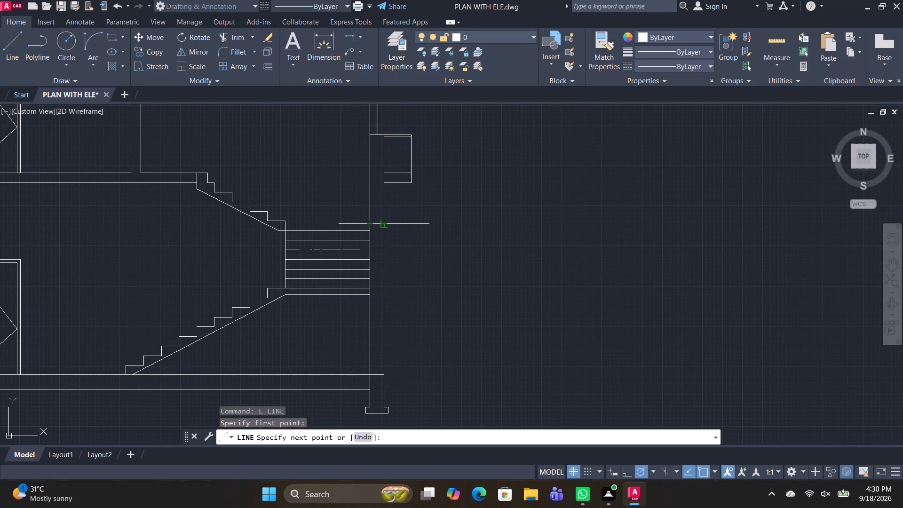
{"action": "left_click", "coordinate": [386, 223]}
{"action": "key", "text": "space"}
{"action": "key", "text": "space"}
{"action": "middle_click_drag", "start_coordinate": [447, 228], "coordinate": [459, 328]}
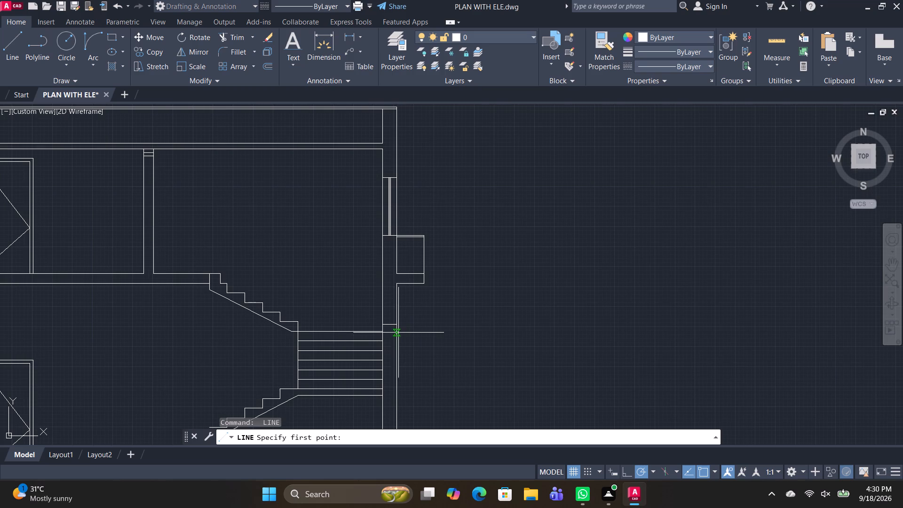
{"action": "key", "text": "Escape"}
Copy the short opening line from the upper section to the lower section's stair-side wall, using the floor line's outer wall corner as reference.
{"action": "left_click", "coordinate": [392, 324]}
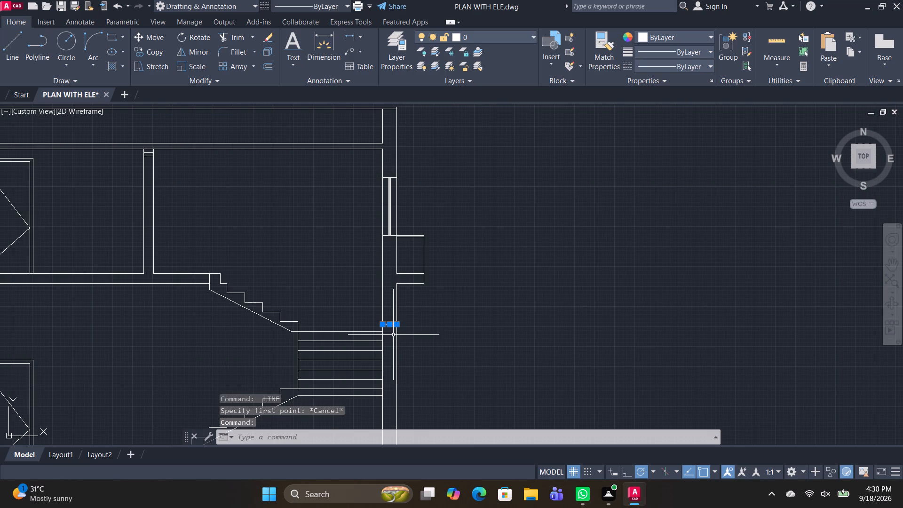
{"action": "key", "text": "c"}
{"action": "key", "text": "o"}
{"action": "key", "text": "space"}
{"action": "middle_click_drag", "start_coordinate": [416, 378], "coordinate": [388, 180]}
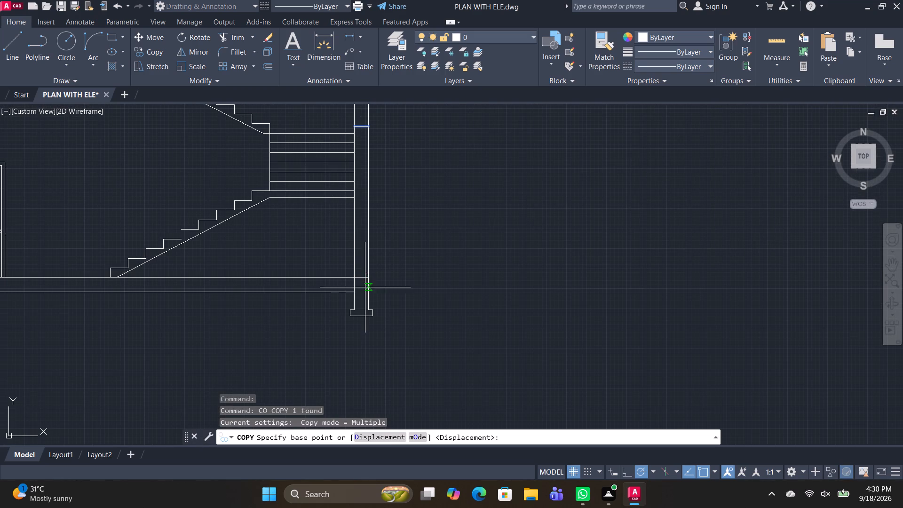
{"action": "left_click", "coordinate": [368, 279]}
{"action": "scroll", "coordinate": [411, 169], "scroll_direction": "down", "scroll_amount": 2}
{"action": "middle_click_drag", "start_coordinate": [410, 168], "coordinate": [388, 402]}
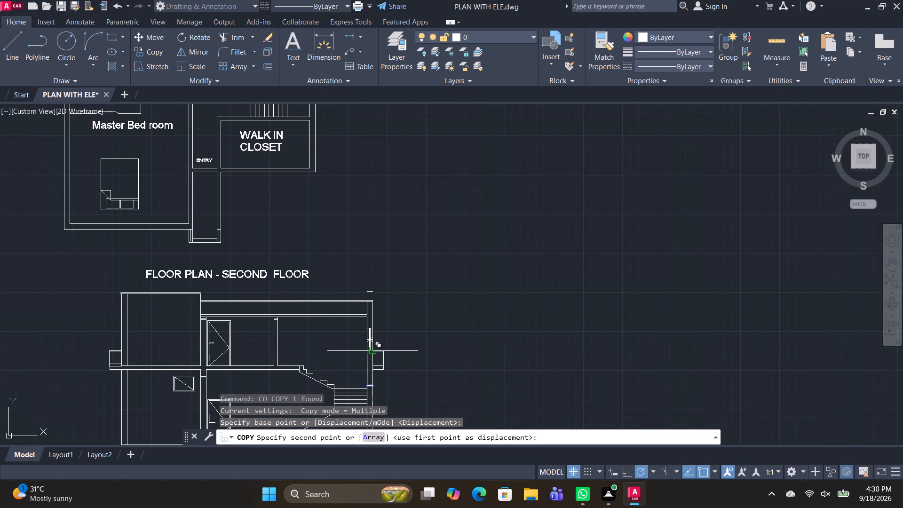
{"action": "scroll", "coordinate": [415, 349], "scroll_direction": "down", "scroll_amount": 3}
{"action": "middle_click_drag", "start_coordinate": [466, 394], "coordinate": [328, 142]}
{"action": "scroll", "coordinate": [311, 275], "scroll_direction": "up", "scroll_amount": 3}
{"action": "scroll", "coordinate": [252, 171], "scroll_direction": "up", "scroll_amount": 3}
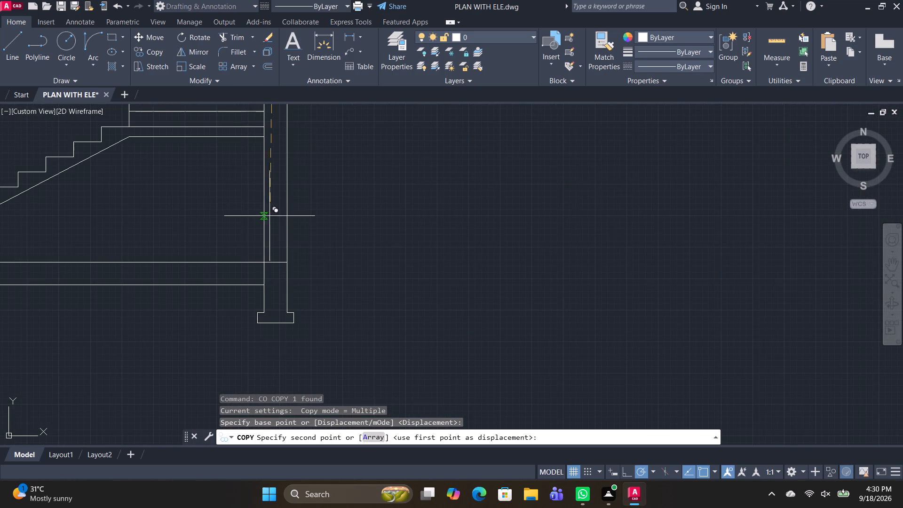
{"action": "left_click", "coordinate": [286, 262]}
{"action": "scroll", "coordinate": [410, 243], "scroll_direction": "down", "scroll_amount": 4}
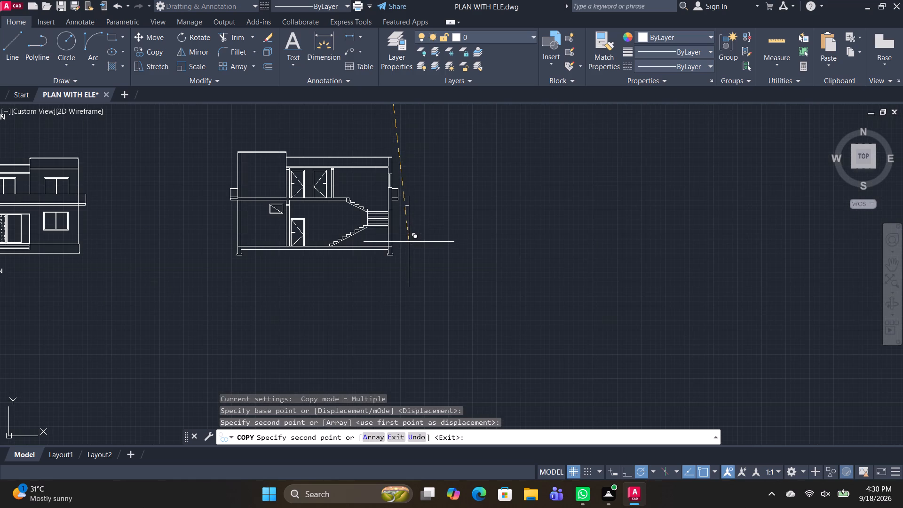
{"action": "key", "text": "space"}
{"action": "key", "text": "b"}
{"action": "key", "text": "Escape"}
Save the drawing.
{"action": "key", "text": "ctrl+s"}
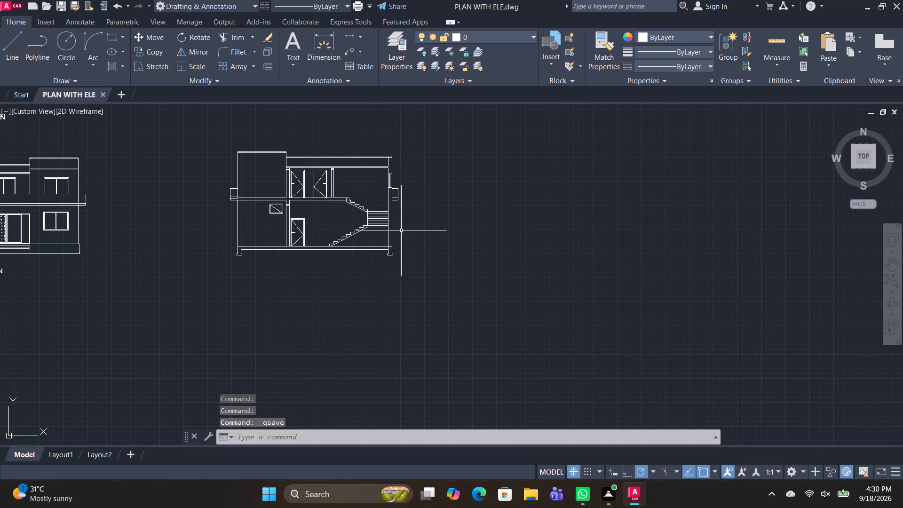
Copy the FRONT ELEVATION title to a spot centred beneath each of the two section drawings.
{"action": "scroll", "coordinate": [401, 237], "scroll_direction": "down", "scroll_amount": 3}
{"action": "scroll", "coordinate": [443, 256], "scroll_direction": "up", "scroll_amount": 2}
{"action": "middle_click_drag", "start_coordinate": [406, 244], "coordinate": [434, 348]}
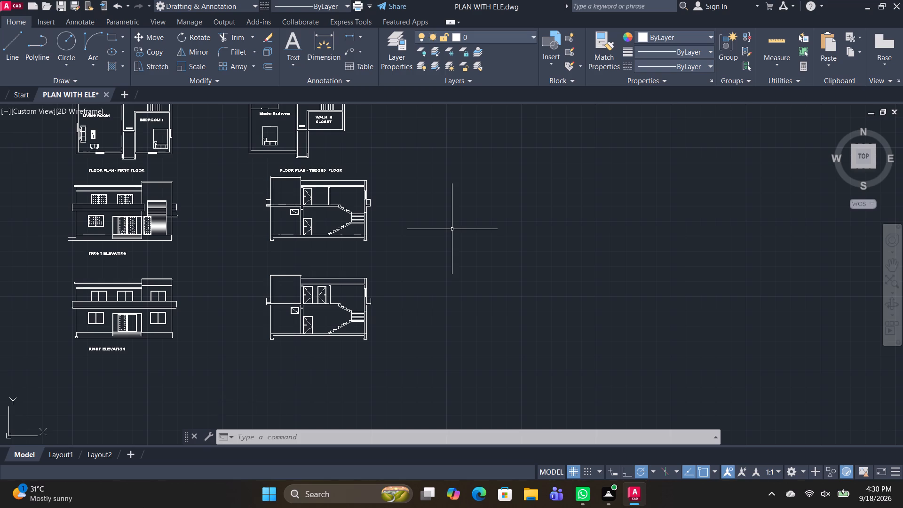
{"action": "middle_click_drag", "start_coordinate": [310, 263], "coordinate": [308, 278]}
{"action": "scroll", "coordinate": [274, 278], "scroll_direction": "up", "scroll_amount": 1}
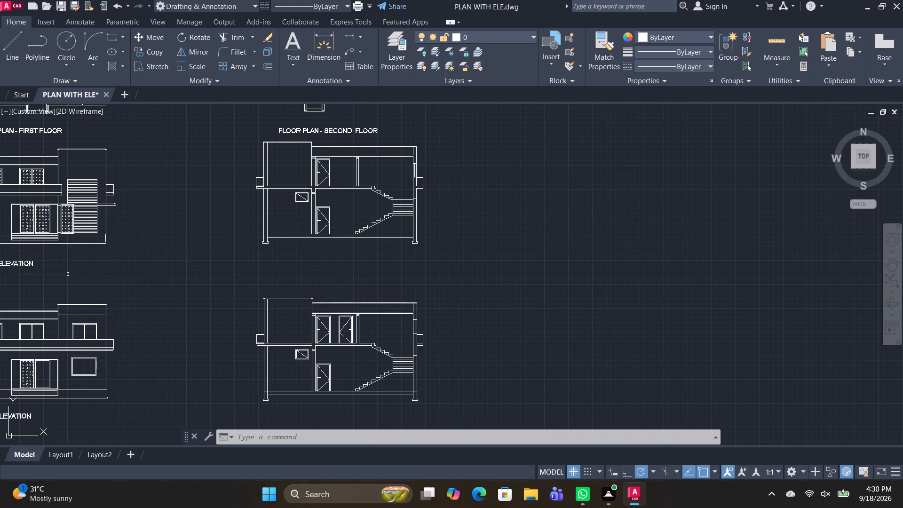
{"action": "left_click", "coordinate": [24, 262]}
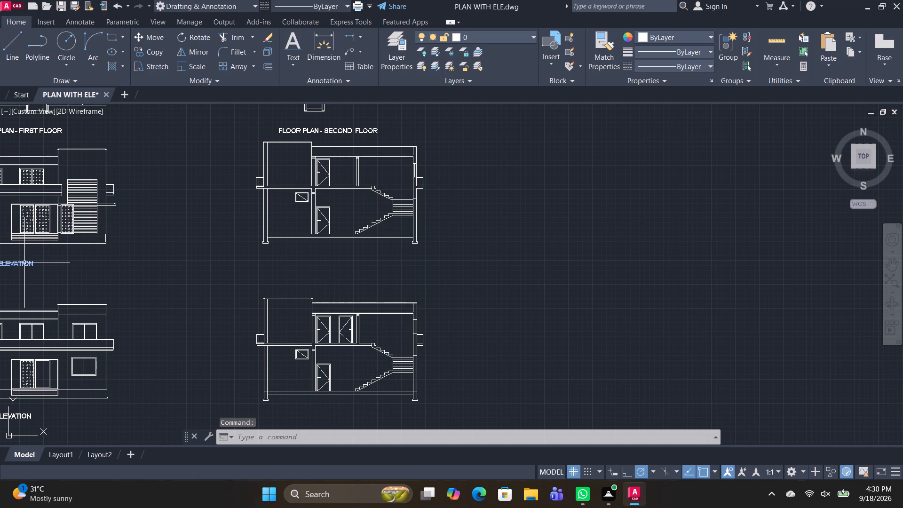
{"action": "key", "text": "c"}
{"action": "type", "text": "O"}
{"action": "key", "text": "space"}
{"action": "left_click", "coordinate": [2, 271]}
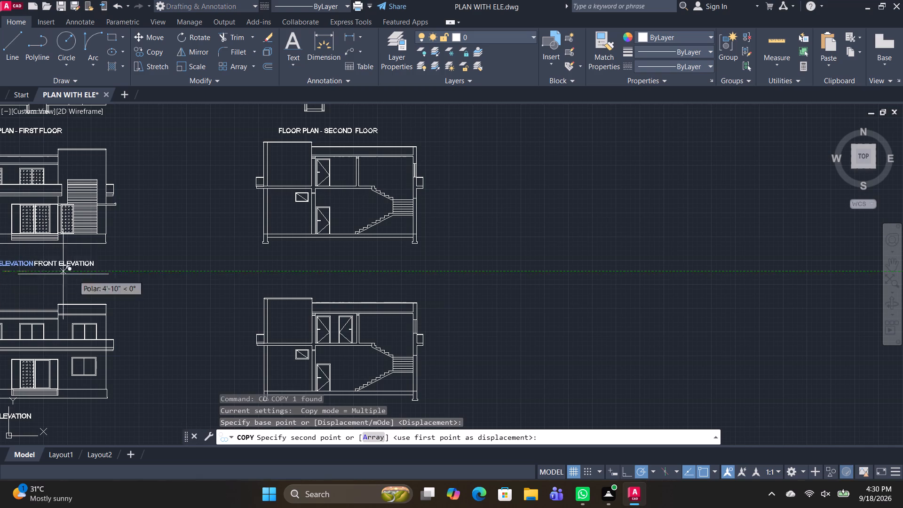
{"action": "left_click", "coordinate": [340, 264]}
{"action": "middle_click_drag", "start_coordinate": [360, 304], "coordinate": [354, 246]}
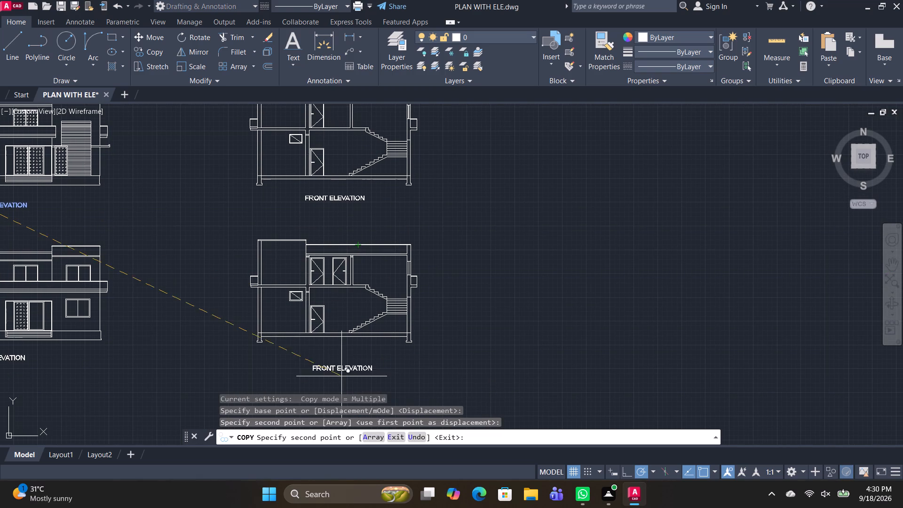
{"action": "left_click", "coordinate": [340, 366]}
{"action": "key", "text": "space"}
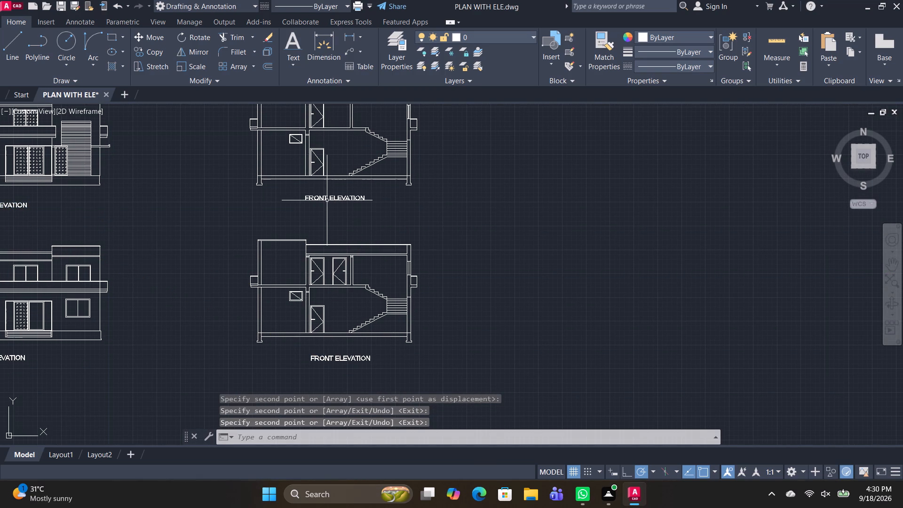
Change the copied title beneath the upper section to SECTION A-A.
{"action": "double_click", "coordinate": [326, 198]}
{"action": "type", "text": "SECTION"}
{"action": "key", "text": "space"}
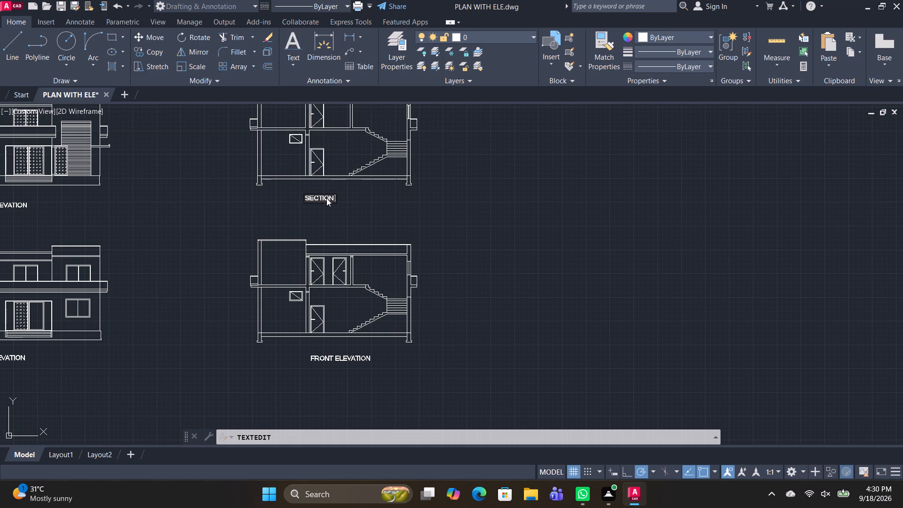
{"action": "type", "text": "A-A"}
{"action": "key", "text": "Return"}
{"action": "key", "text": "Return"}
Change the copied title beneath the lower section to SECTION B-B.
{"action": "scroll", "coordinate": [337, 191], "scroll_direction": "up", "scroll_amount": 2}
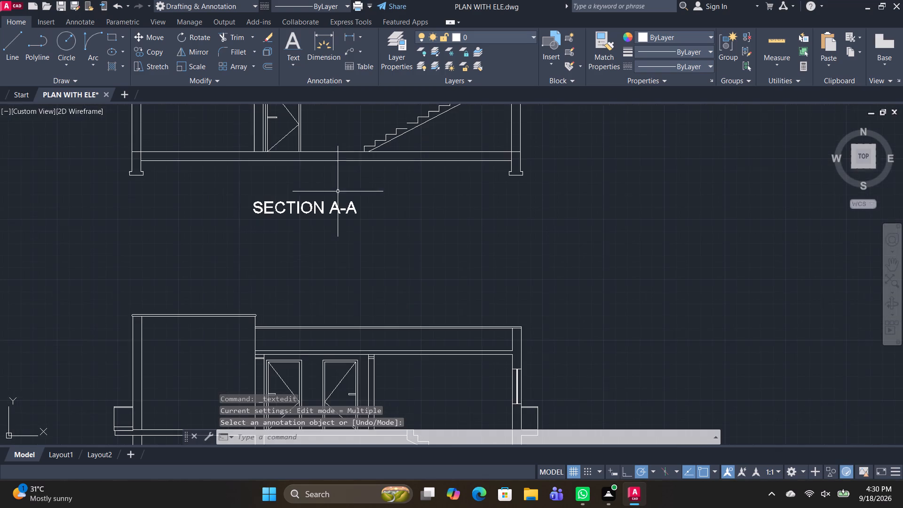
{"action": "middle_click_drag", "start_coordinate": [375, 288], "coordinate": [385, 146]}
{"action": "middle_click_drag", "start_coordinate": [363, 376], "coordinate": [384, 136]}
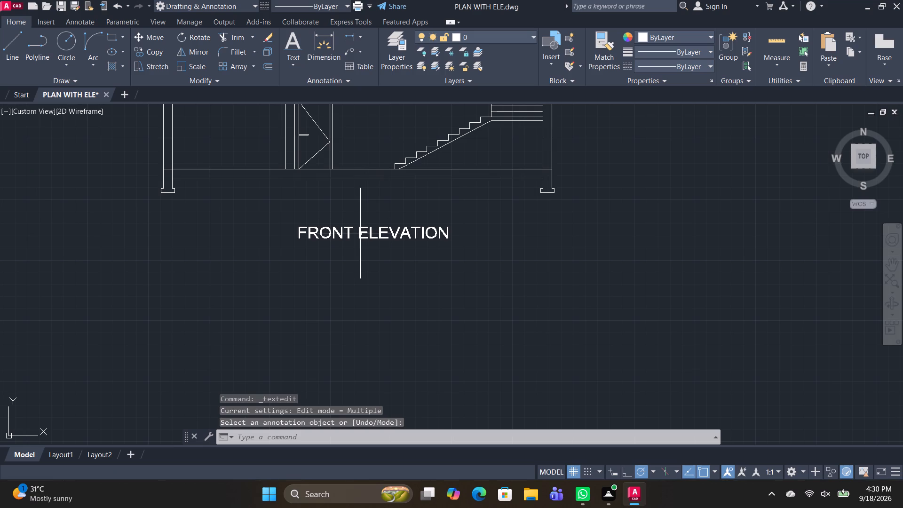
{"action": "double_click", "coordinate": [360, 233]}
{"action": "type", "text": "SECTION"}
{"action": "key", "text": "space"}
{"action": "type", "text": "B-B"}
{"action": "key", "text": "Return"}
{"action": "key", "text": "Return"}
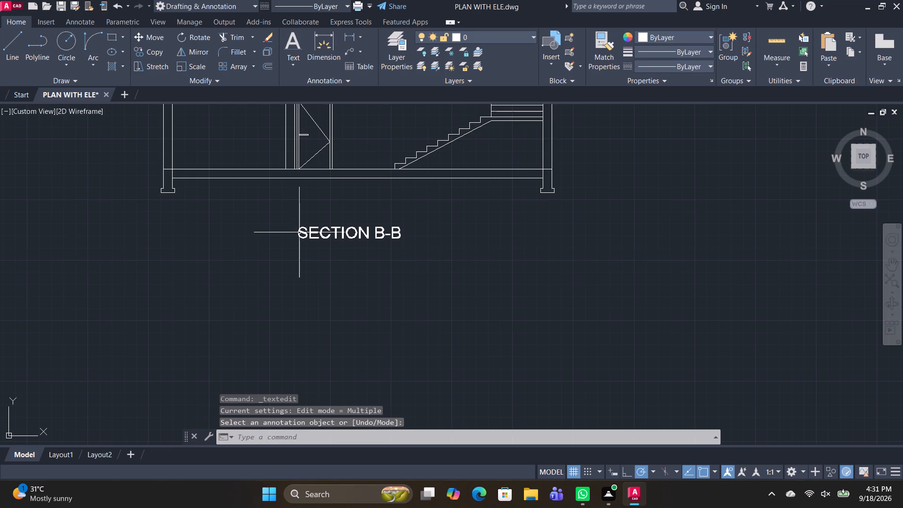
Save the finished drawing under its existing file name.
{"action": "scroll", "coordinate": [303, 233], "scroll_direction": "down", "scroll_amount": 2}
{"action": "middle_click_drag", "start_coordinate": [332, 253], "coordinate": [391, 347]}
{"action": "middle_click_drag", "start_coordinate": [364, 314], "coordinate": [439, 377]}
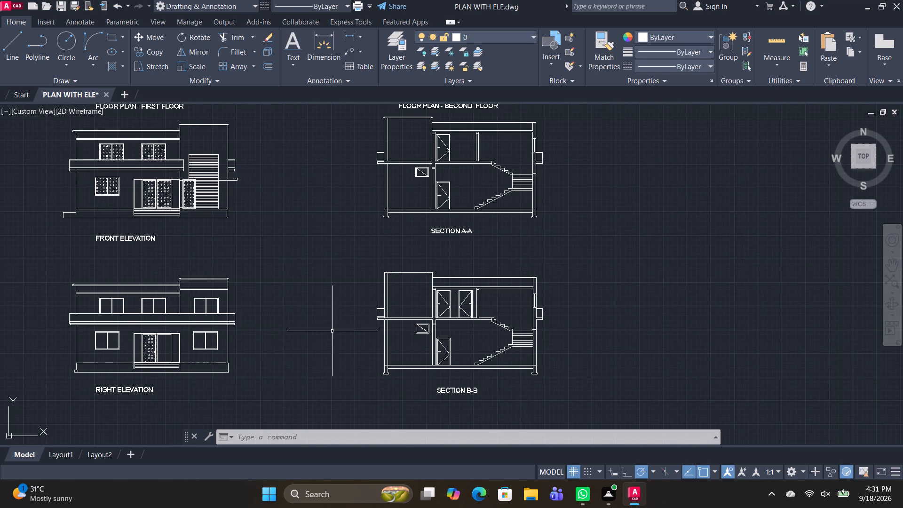
{"action": "scroll", "coordinate": [260, 308], "scroll_direction": "down", "scroll_amount": 1}
{"action": "middle_click_drag", "start_coordinate": [283, 325], "coordinate": [301, 352]}
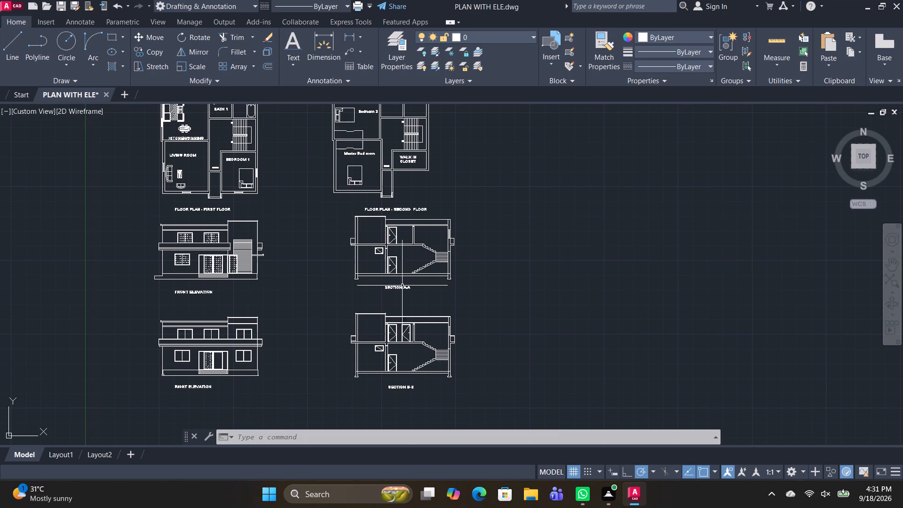
{"action": "middle_click_drag", "start_coordinate": [293, 389], "coordinate": [358, 357]}
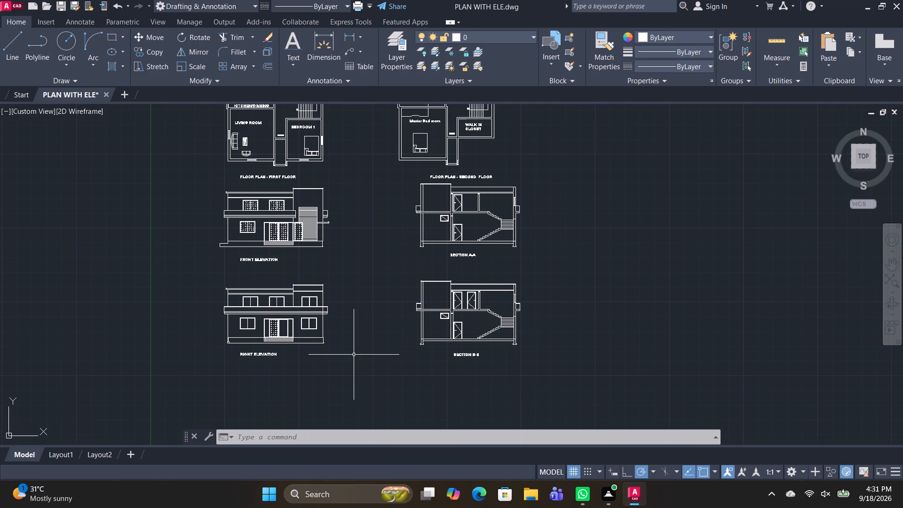
{"action": "key", "text": "ctrl+s"}
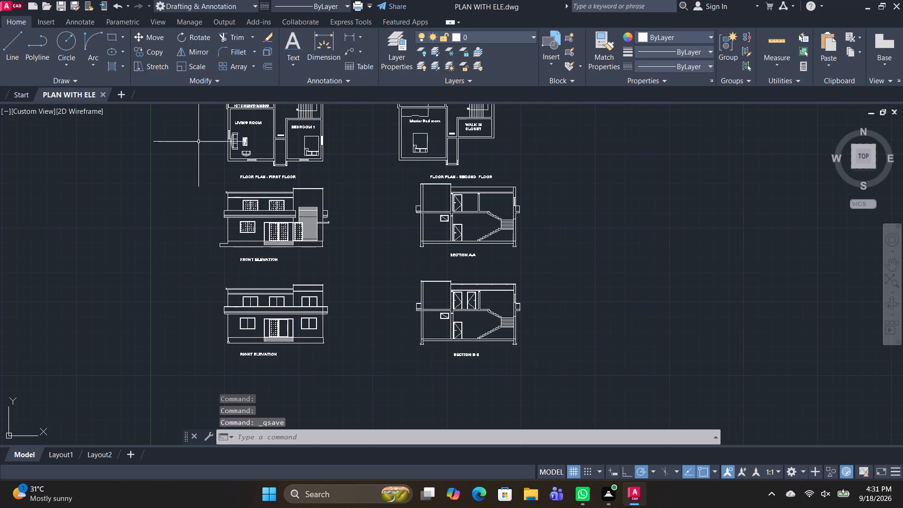
{"action": "left_click", "coordinate": [12, 3]}
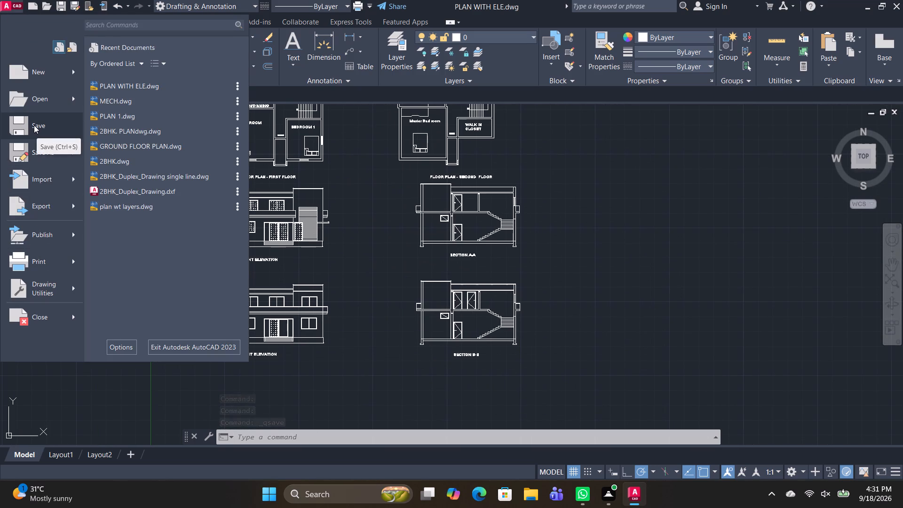
{"action": "left_click", "coordinate": [34, 125]}
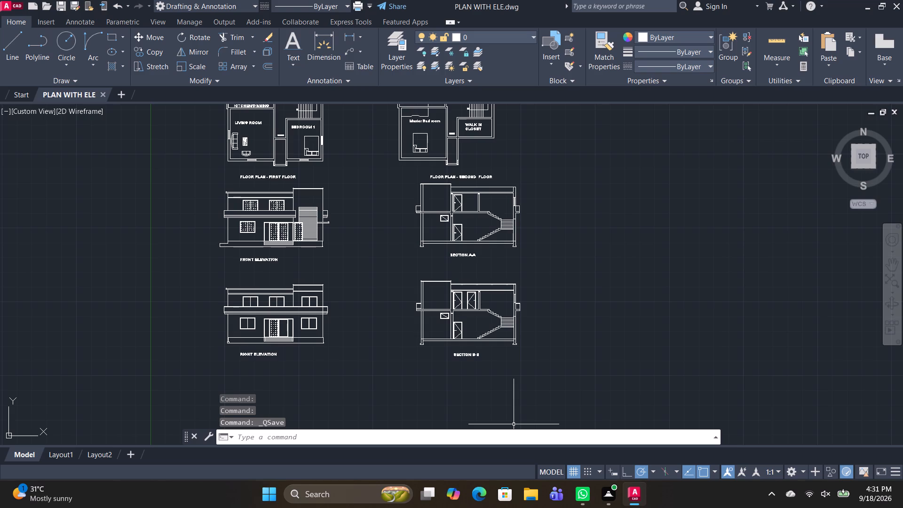
{"action": "key", "text": "Return"}
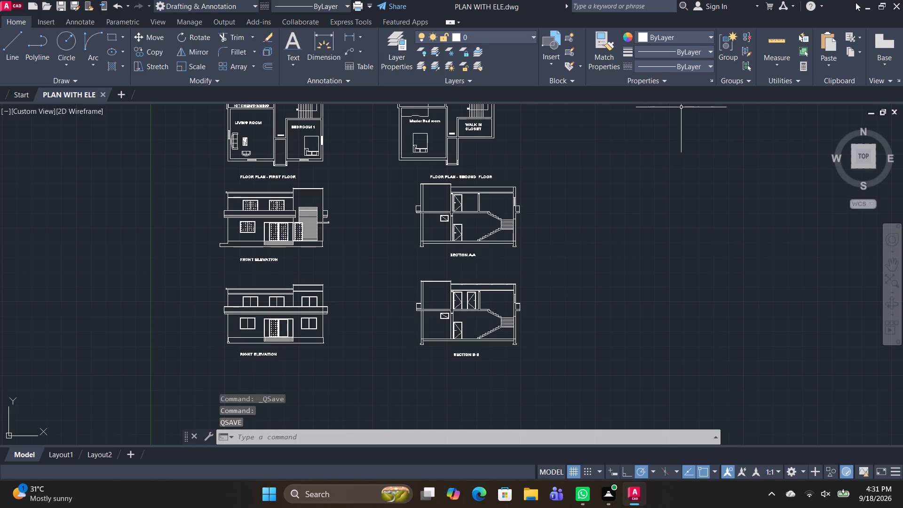
{"action": "left_click", "coordinate": [855, 2], "text": "ctrl"}
{"action": "key", "text": "ctrl+s"}
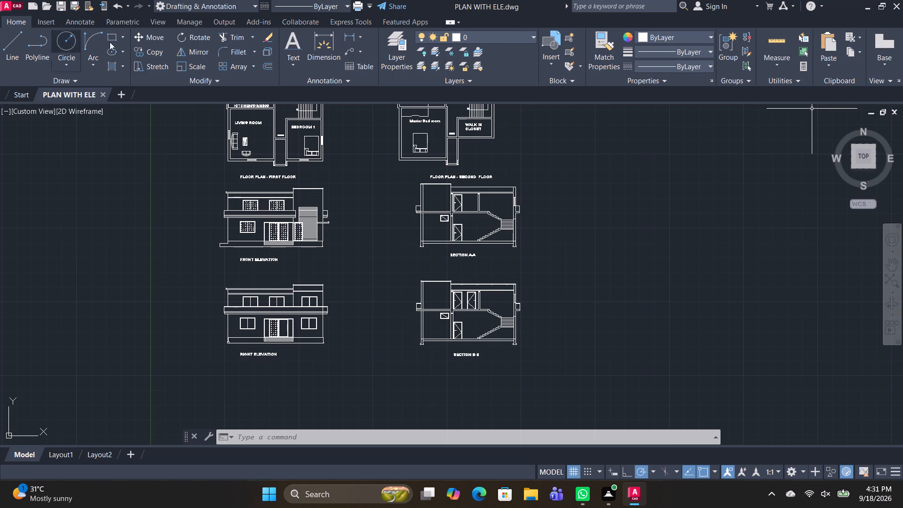
Close AutoCAD.
{"action": "left_click", "coordinate": [892, 4]}
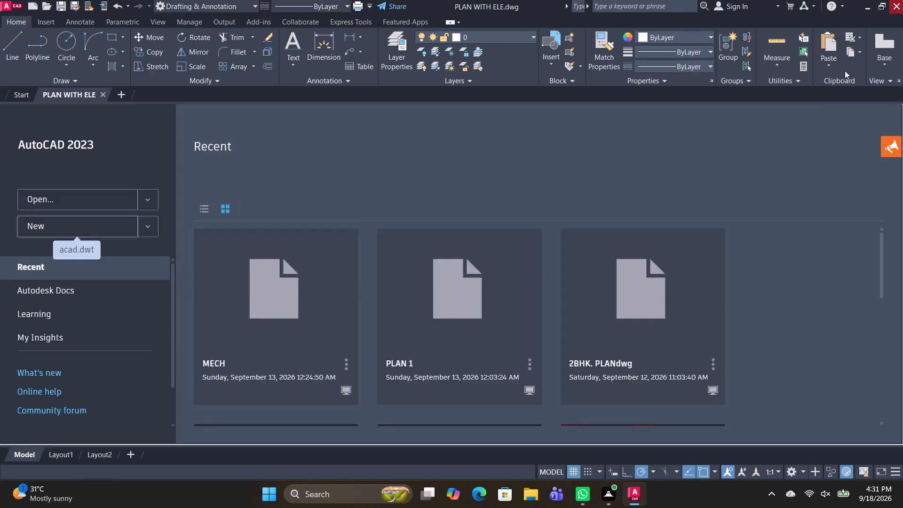